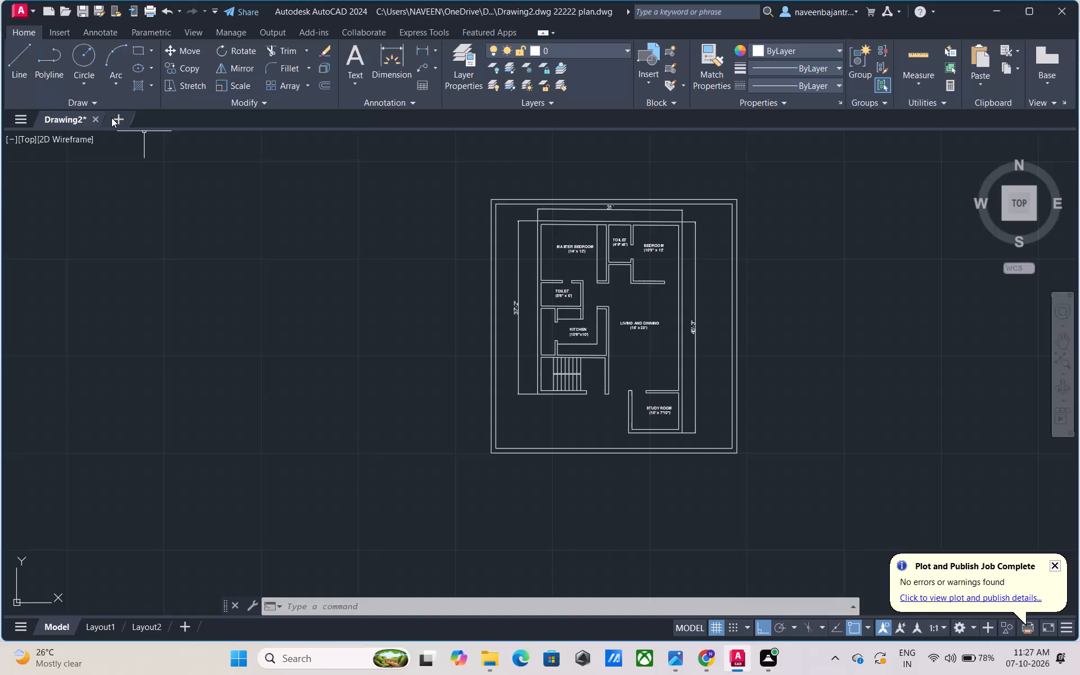
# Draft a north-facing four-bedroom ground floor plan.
# Start a new blank drawing alongside the existing floor plan drawing.
pyautogui.click(111, 118)
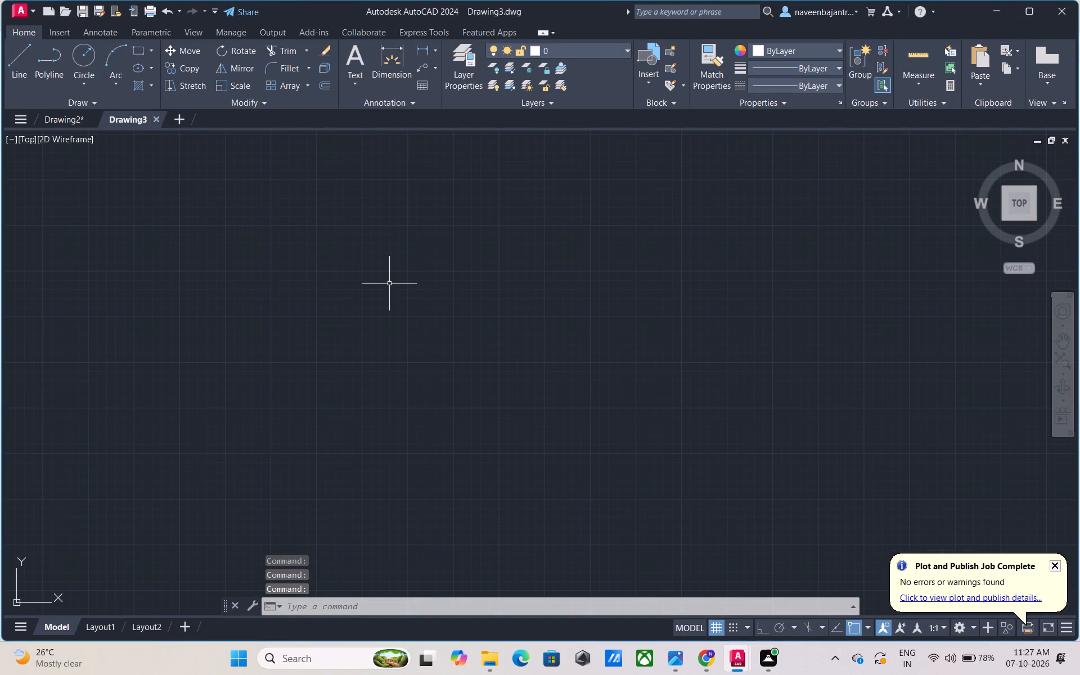
# Configure the drawing units to Engineering length type with 0'-0" precision and an insertion scale in inches.
pyautogui.write('un')
pyautogui.press('space')
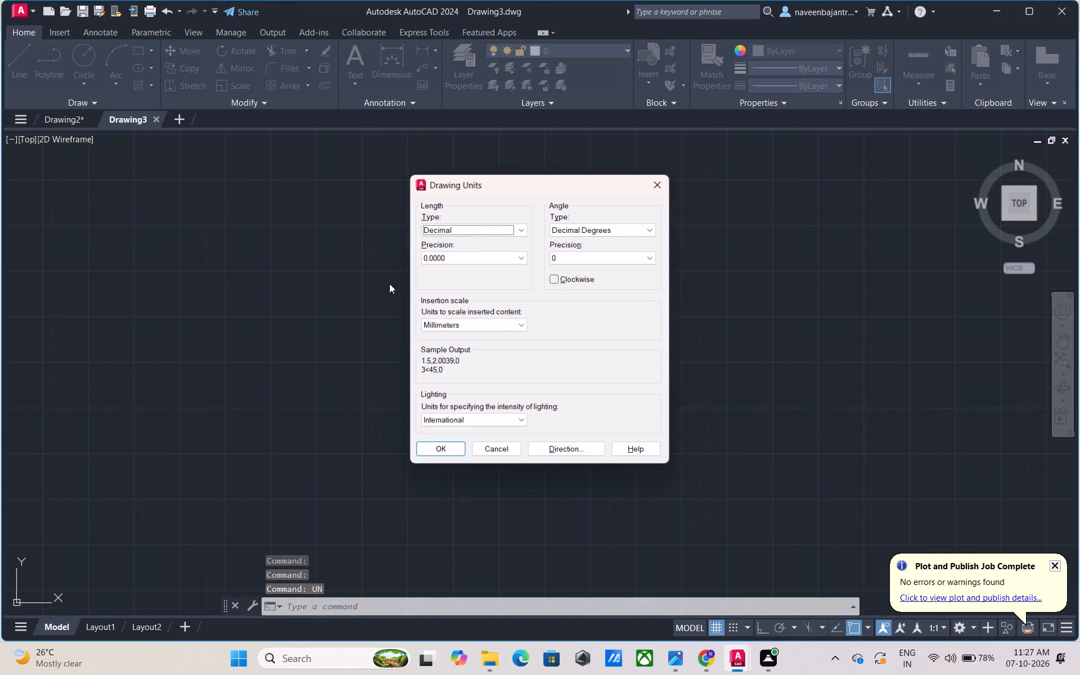
pyautogui.click(525, 231)
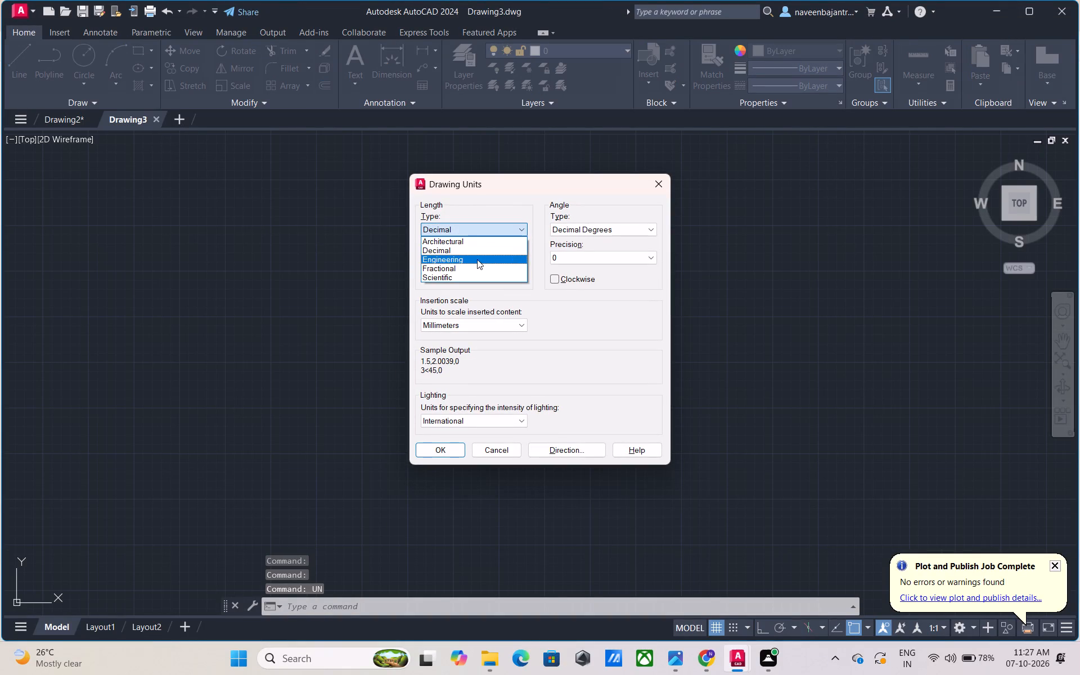
pyautogui.click(474, 260)
pyautogui.click(485, 254)
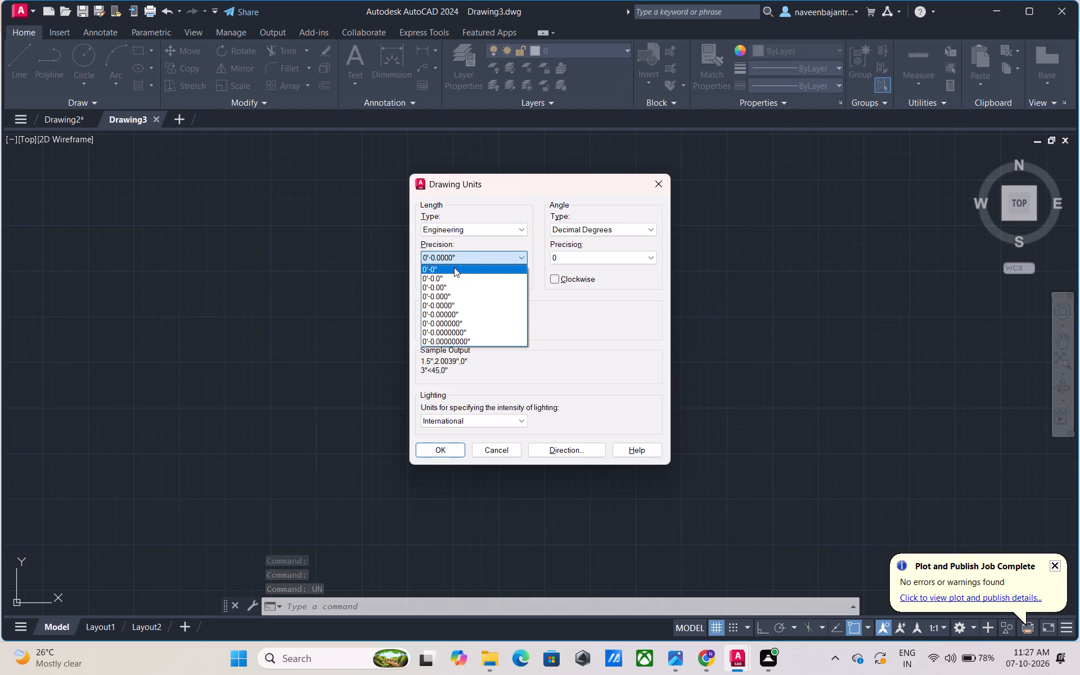
pyautogui.click(454, 267)
pyautogui.click(467, 327)
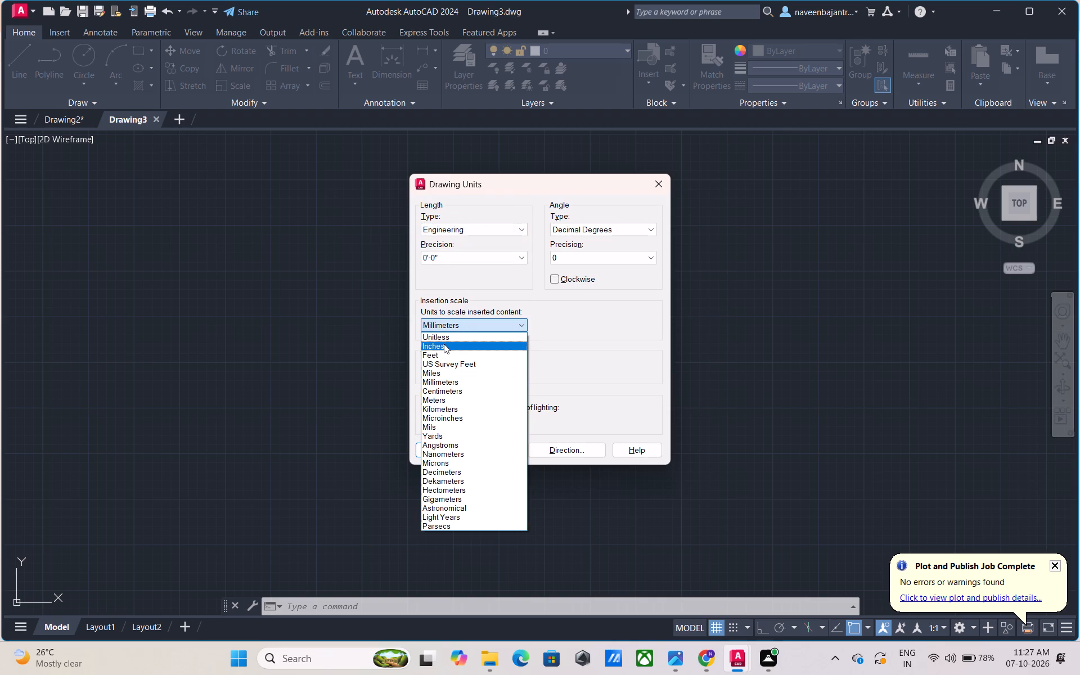
pyautogui.click(443, 345)
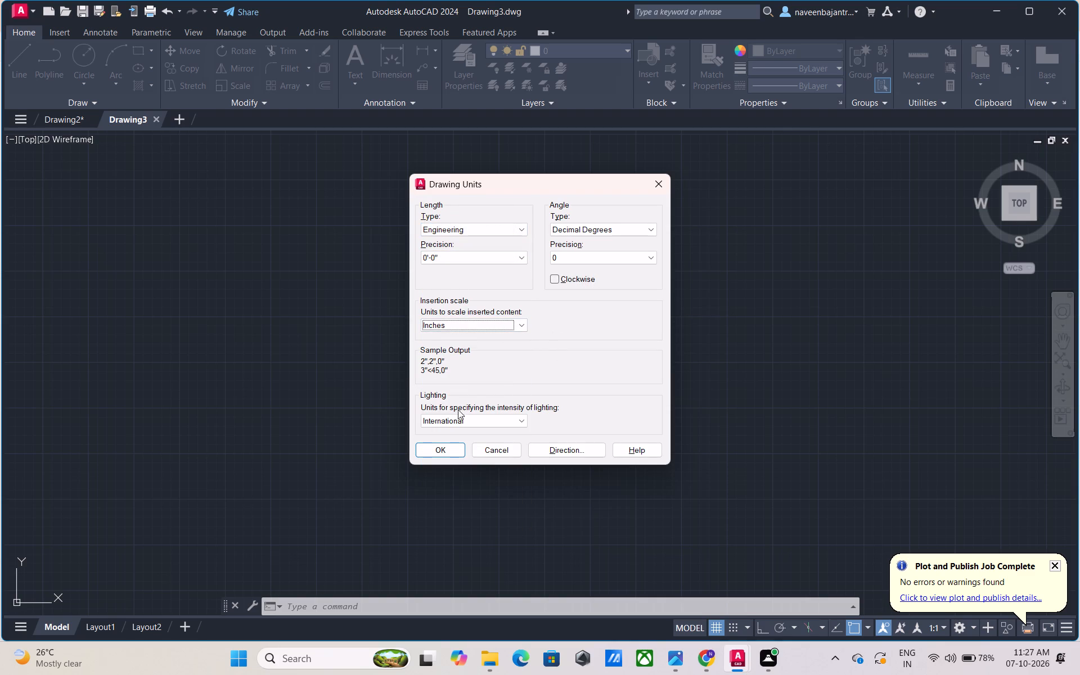
pyautogui.click(449, 445)
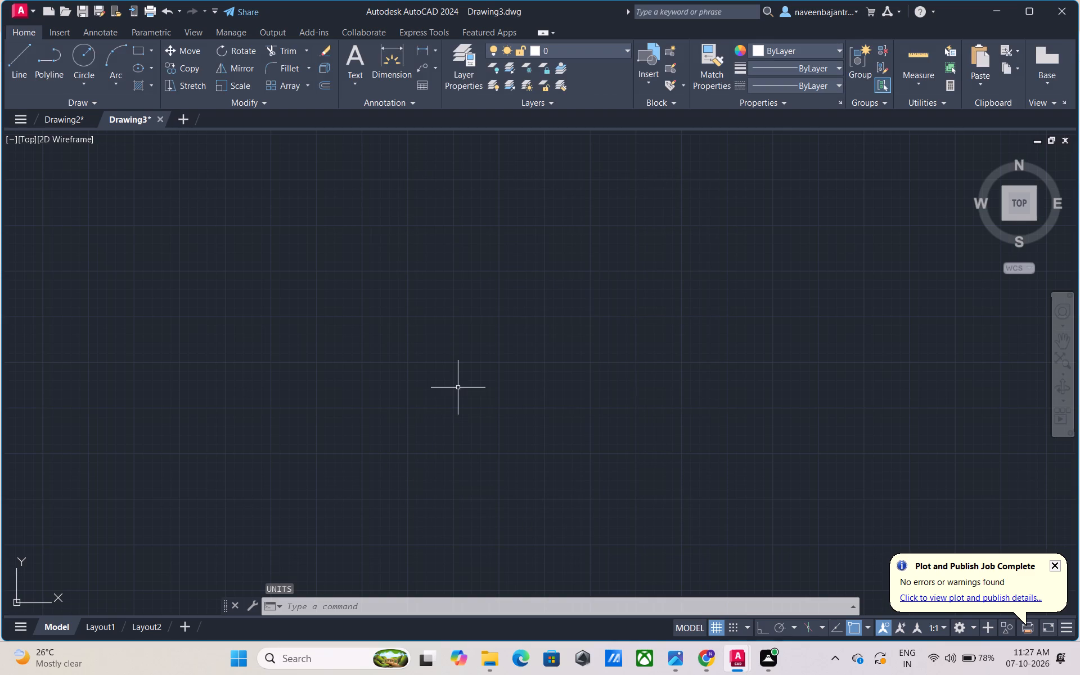
# Modify the ISO-25 dimension style by setting its text height to 6".
pyautogui.press('d')
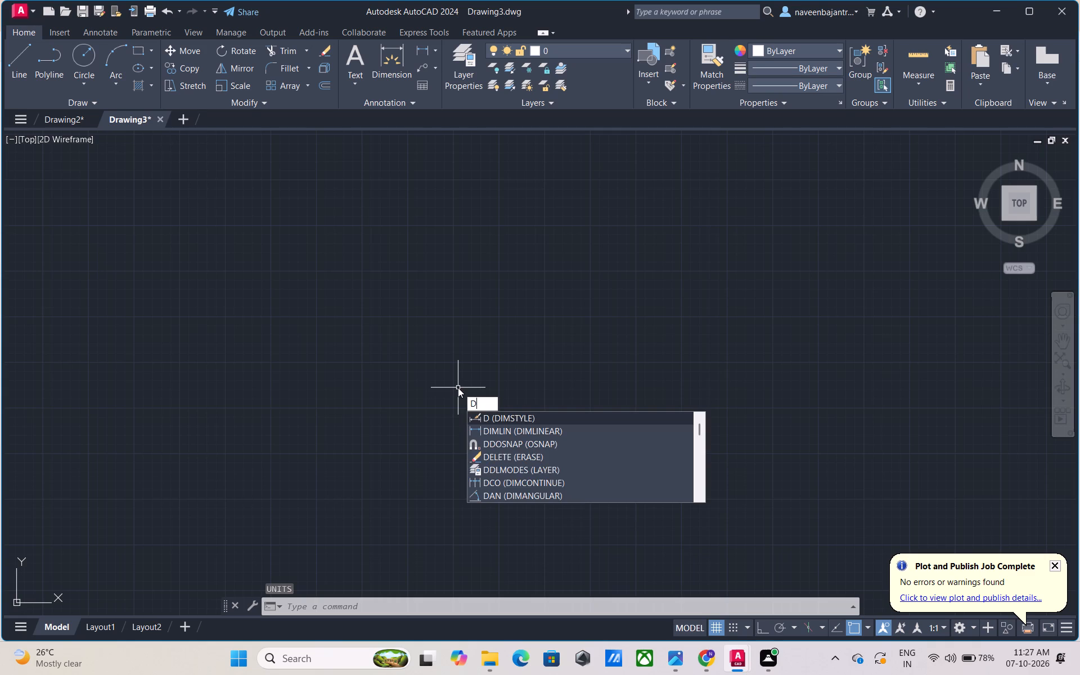
pyautogui.press('space')
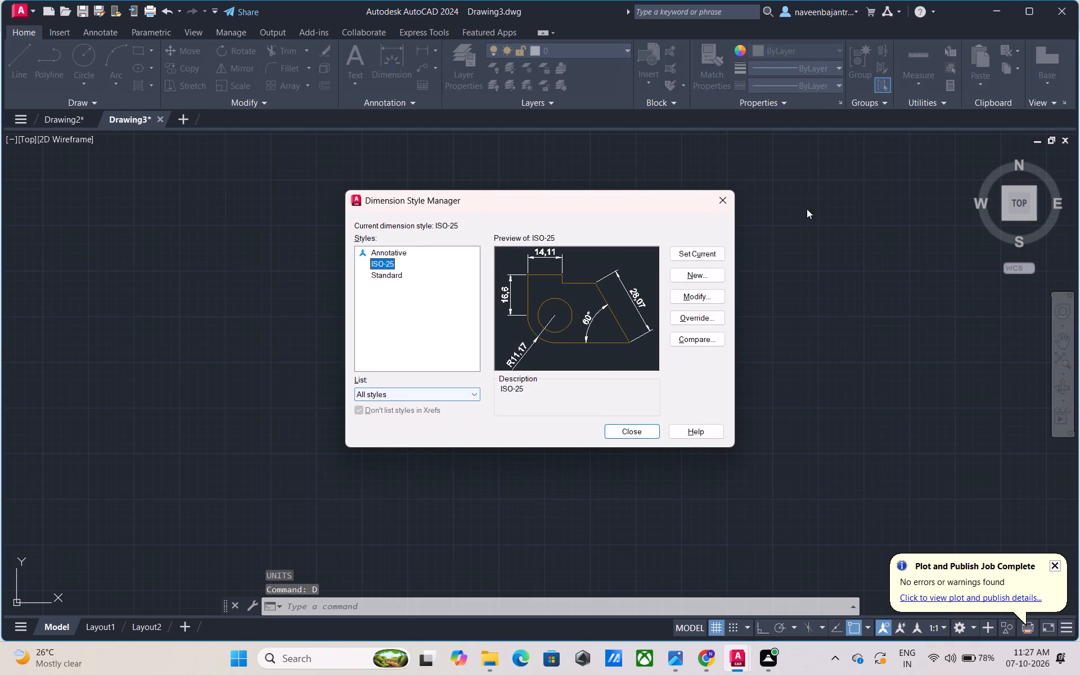
pyautogui.click(719, 297)
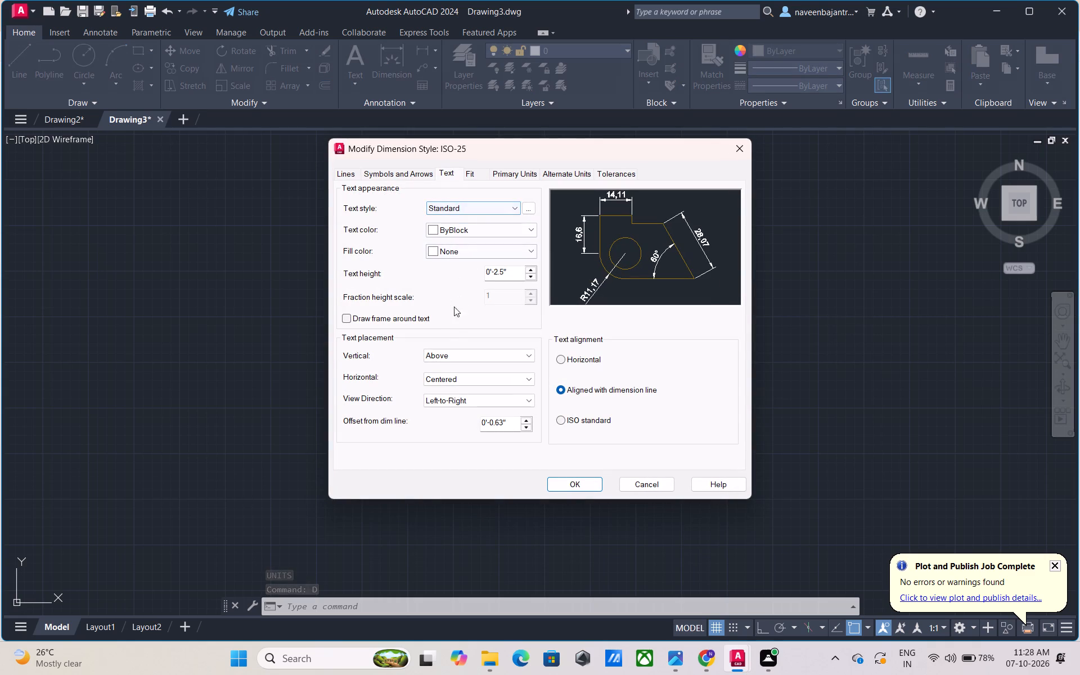
pyautogui.moveTo(505, 271); pyautogui.dragTo(479, 272)
pyautogui.press('BackSpace')
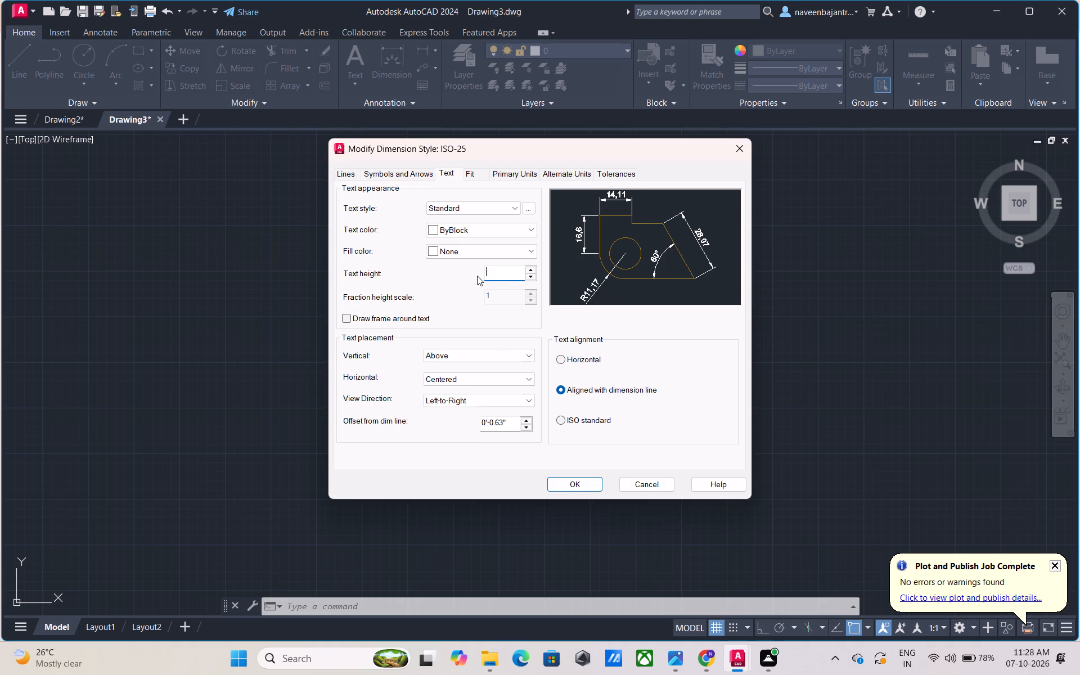
pyautogui.press('6')
pyautogui.hotkey('shift', '"')
pyautogui.press('Return')
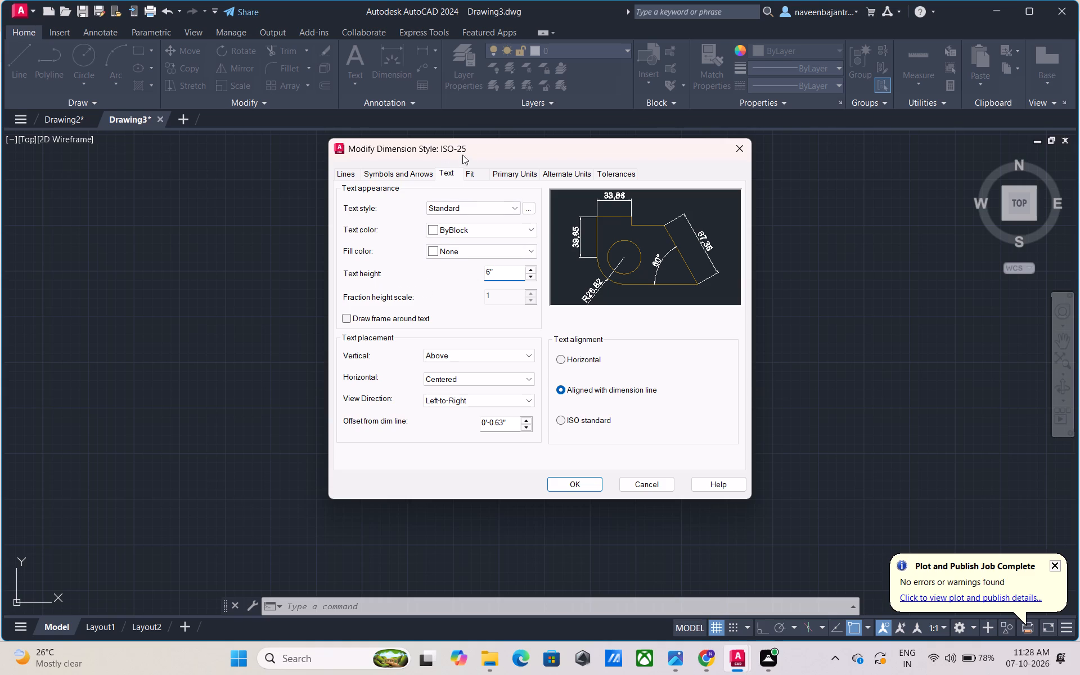
# Review the dimension style's fit, primary units, symbols and arrows, and line settings.
pyautogui.click(466, 174)
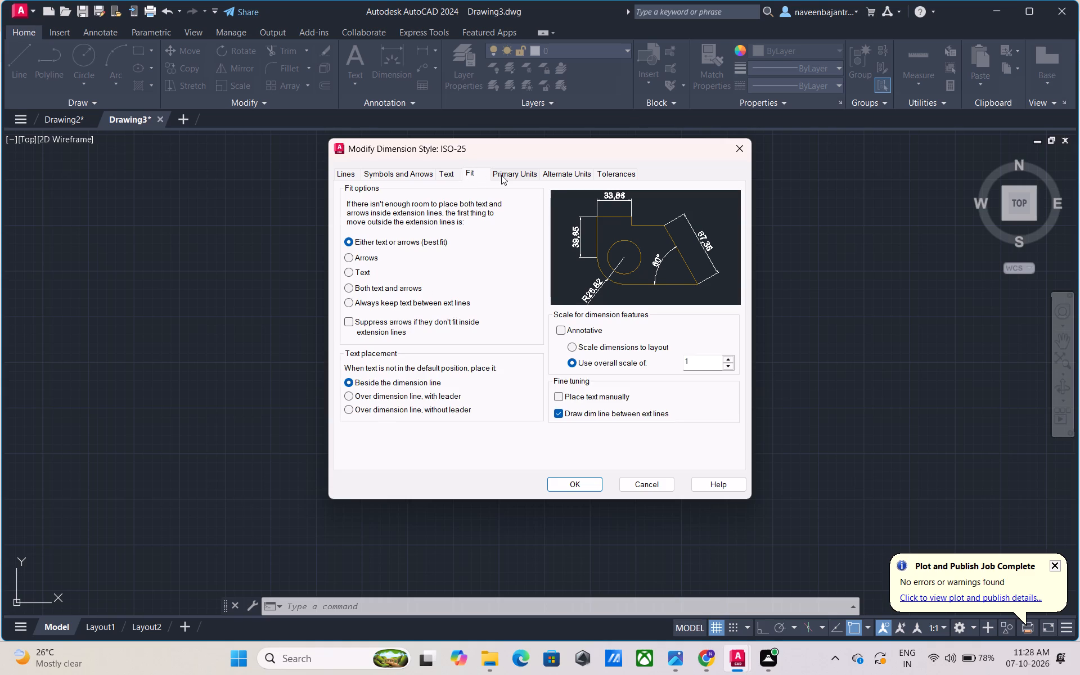
pyautogui.click(503, 174)
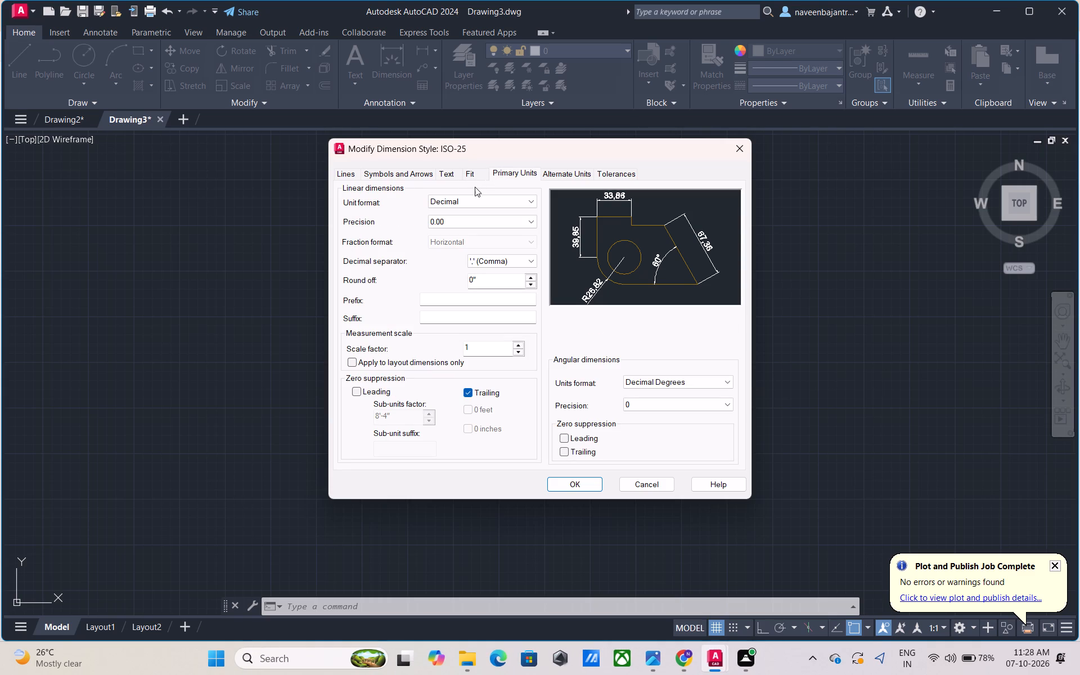
pyautogui.click(475, 201)
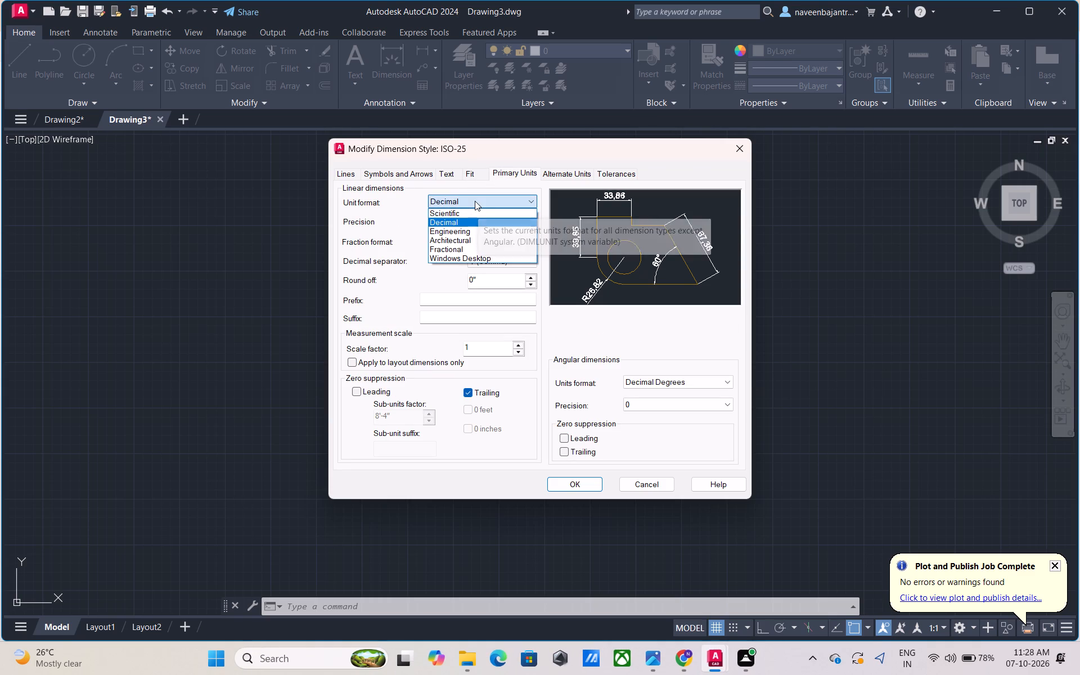
pyautogui.click(480, 201)
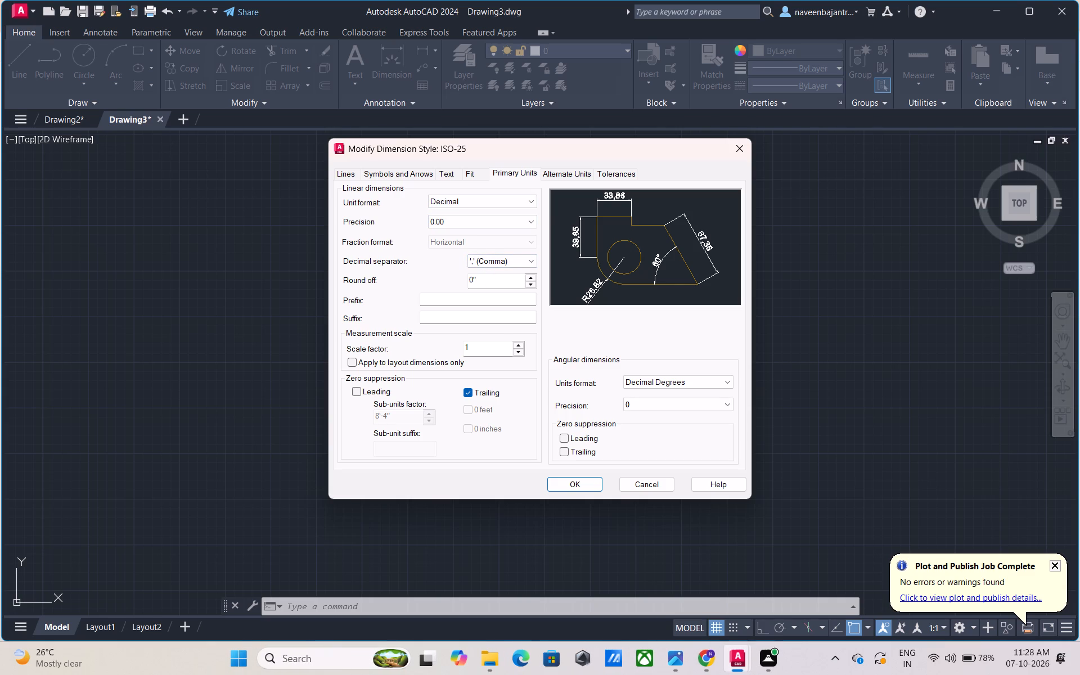
pyautogui.click(383, 175)
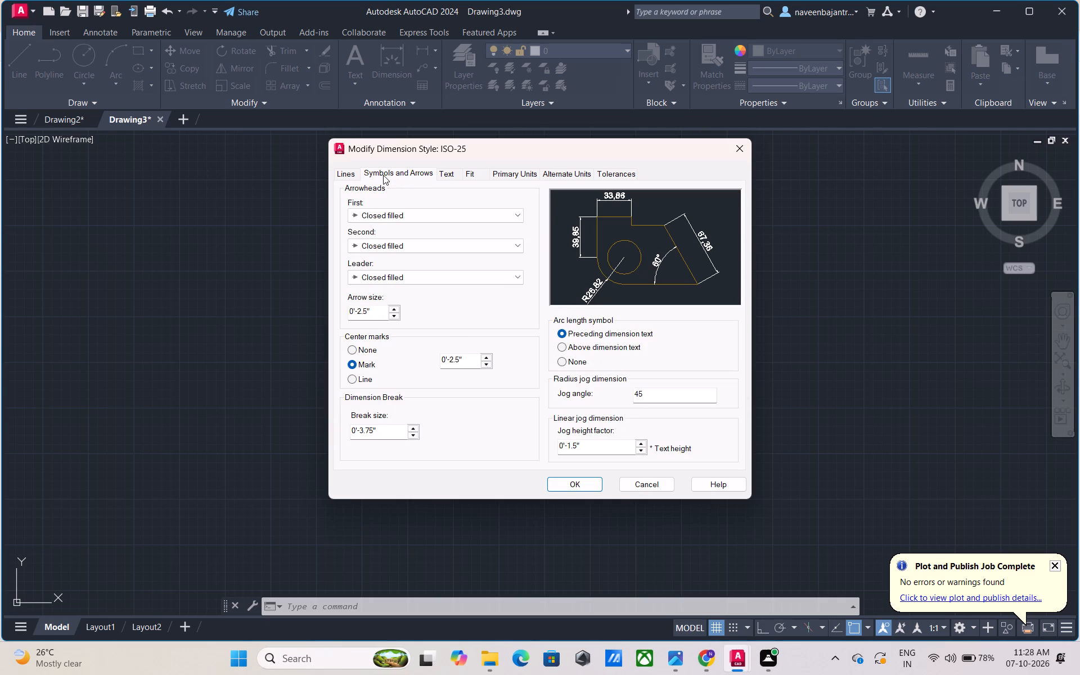
pyautogui.click(349, 172)
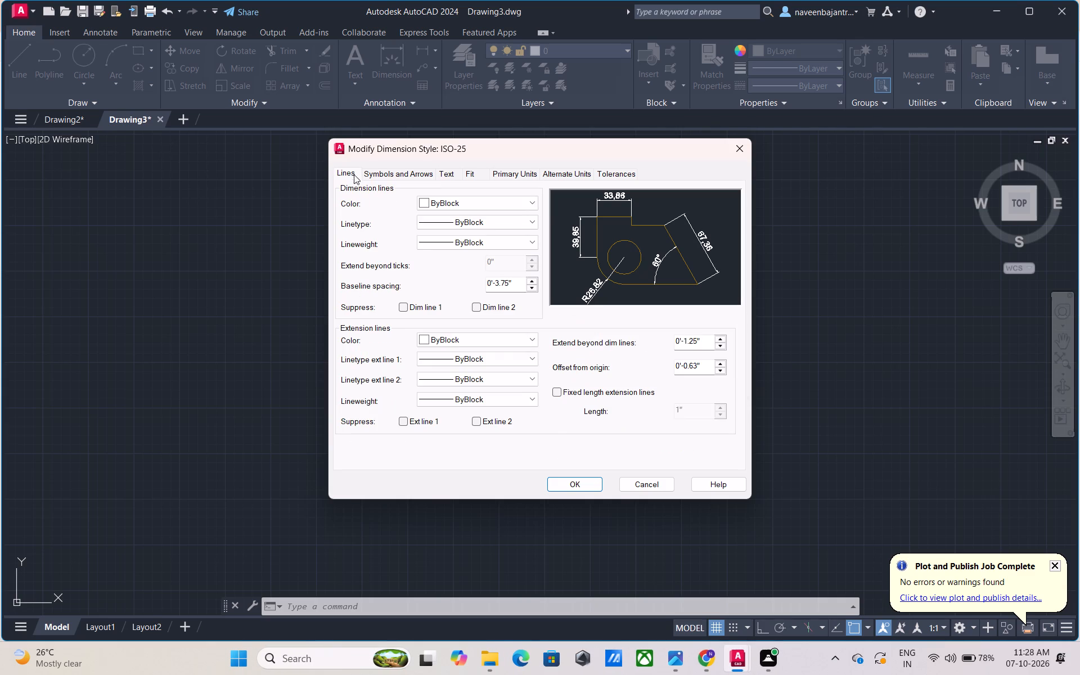
pyautogui.click(532, 175)
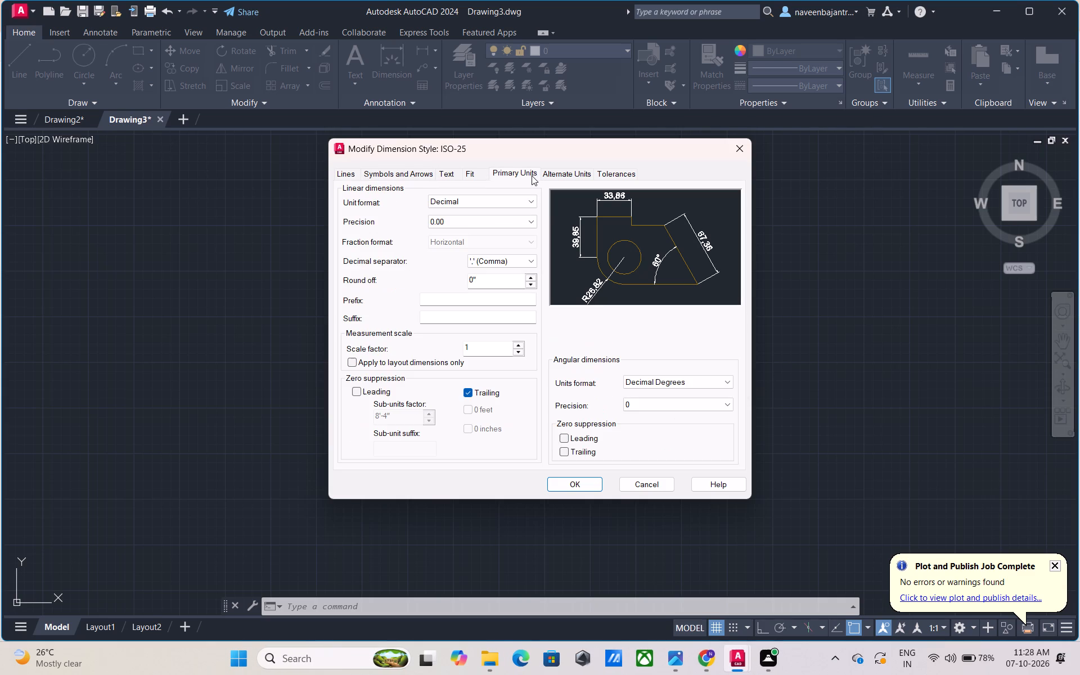
# Accept the ISO-25 style modifications and make it the current dimension style.
pyautogui.click(580, 483)
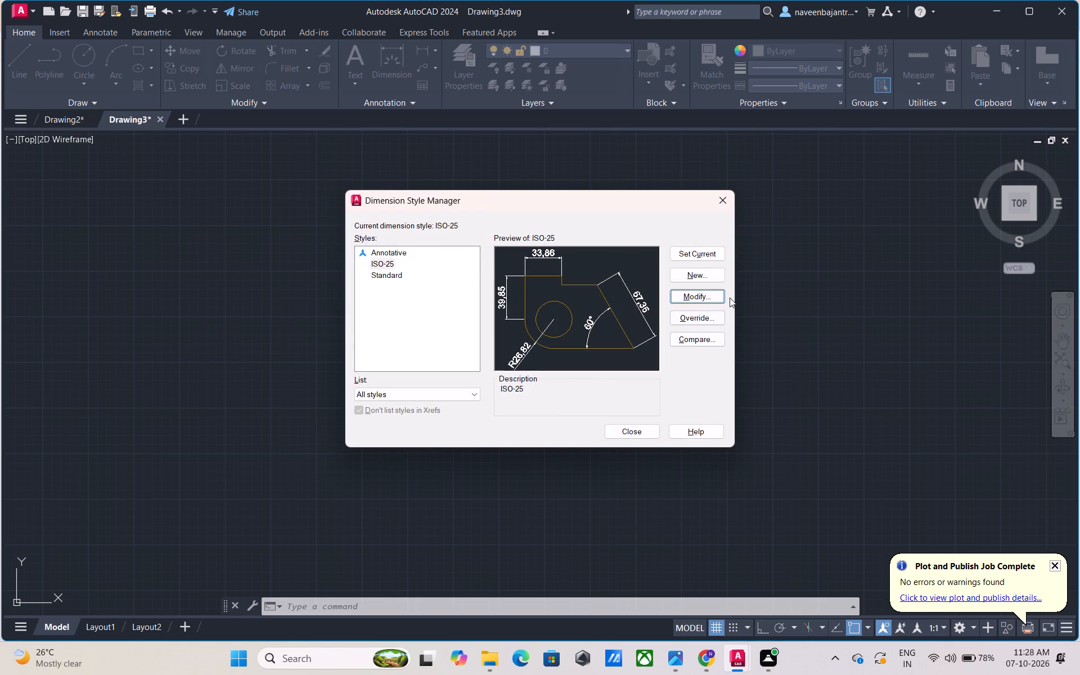
pyautogui.click(706, 256)
pyautogui.click(692, 255)
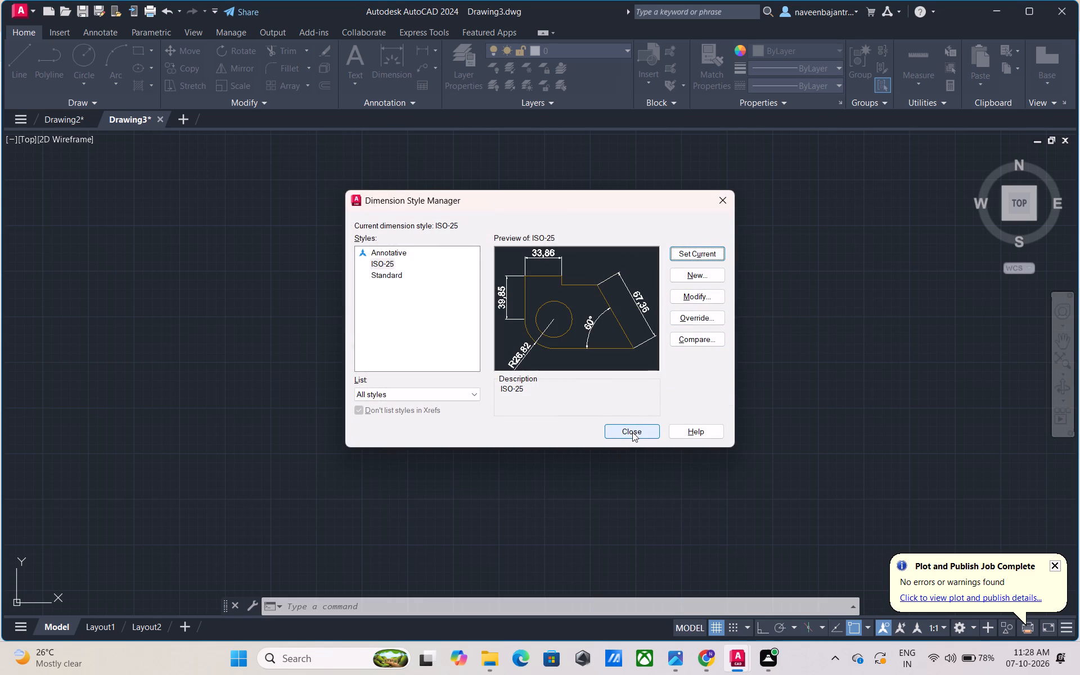
pyautogui.click(632, 432)
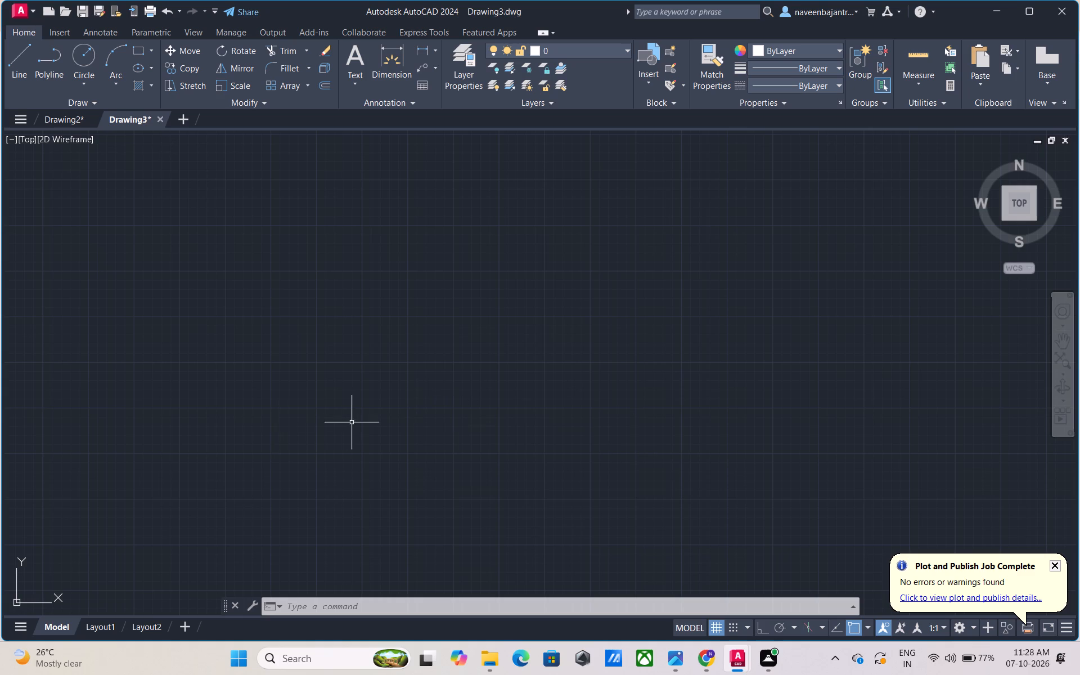
# With Ortho on, draw a closed rectangular outline 30' wide and 45' high from lines.
pyautogui.write('l')
pyautogui.press('space')
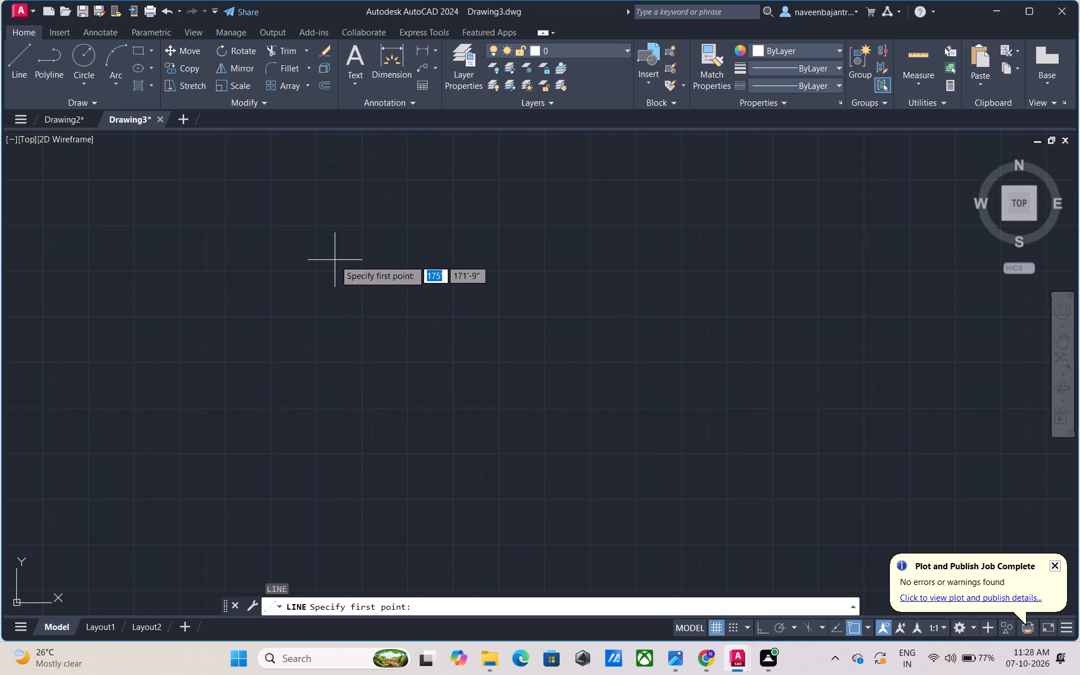
pyautogui.click(335, 260)
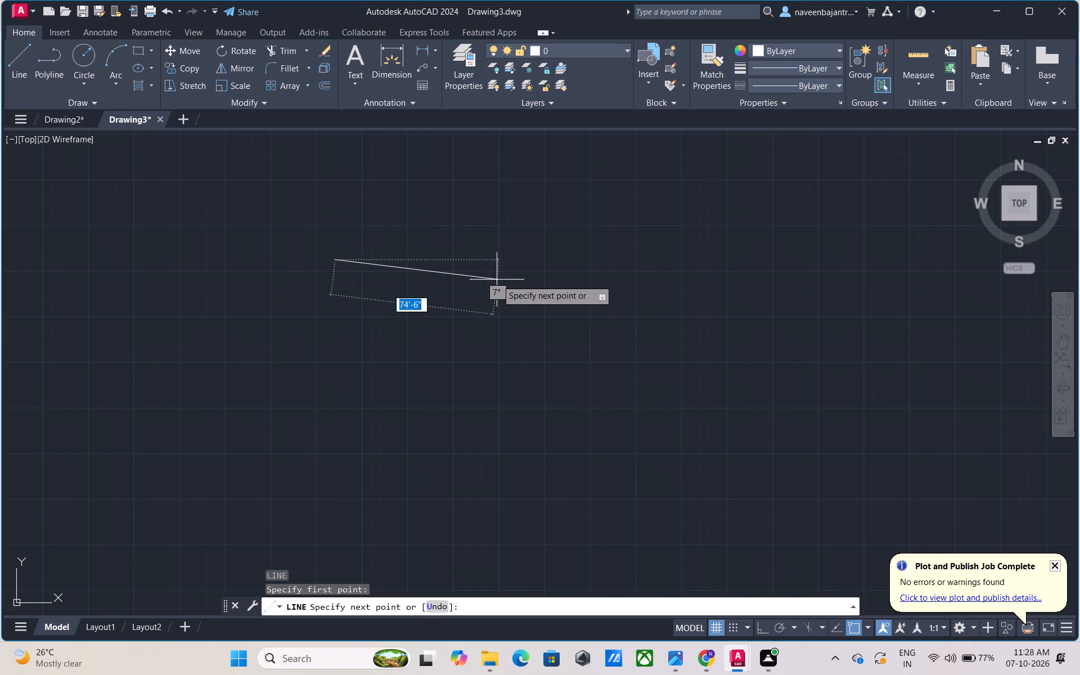
pyautogui.press('F8')
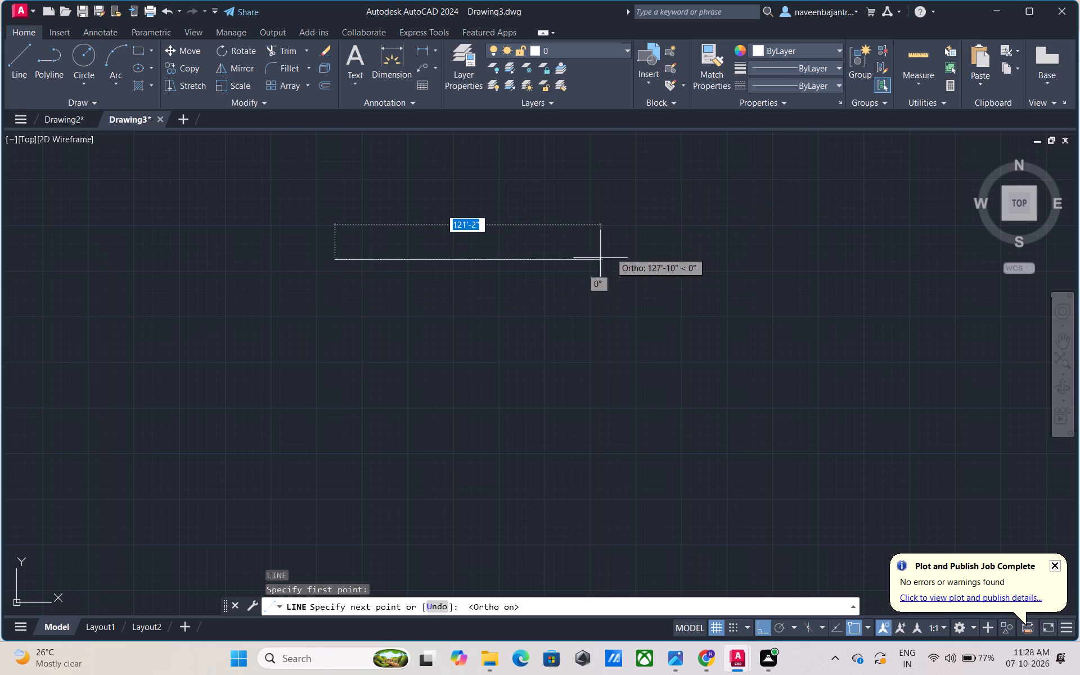
pyautogui.write('30')
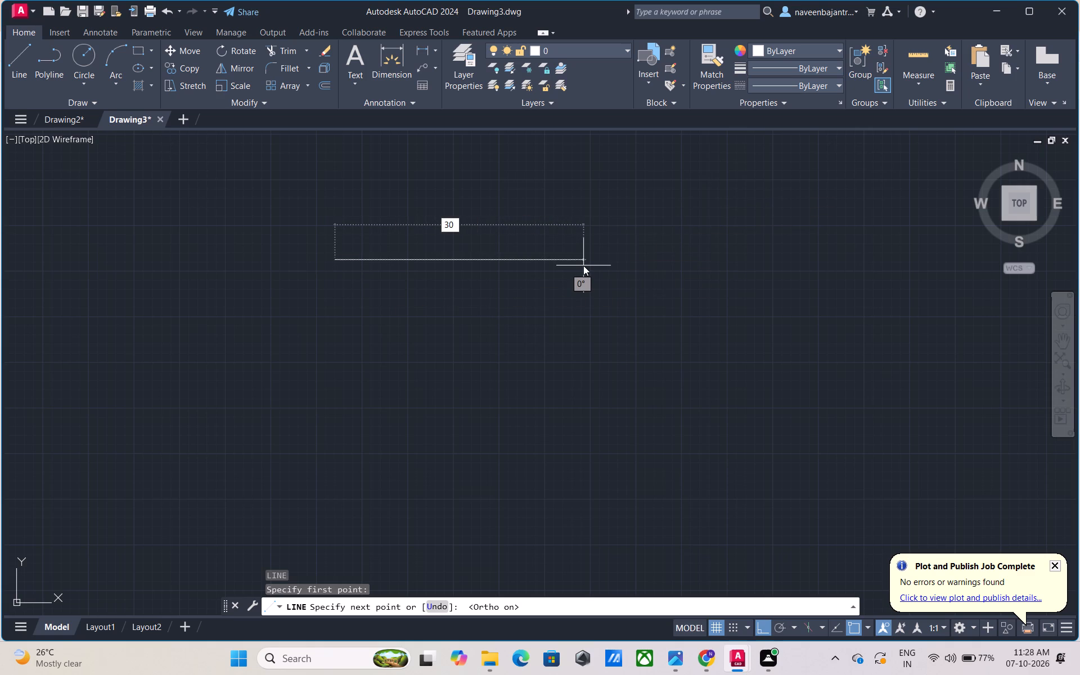
pyautogui.press("'")
pyautogui.press('Return')
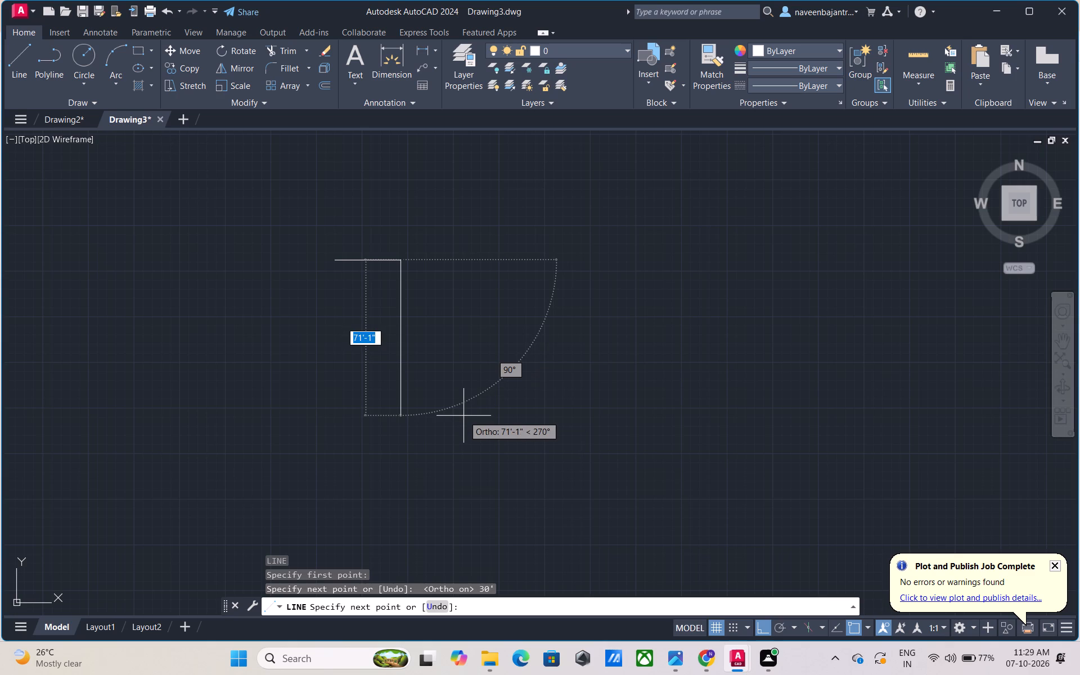
pyautogui.write('45')
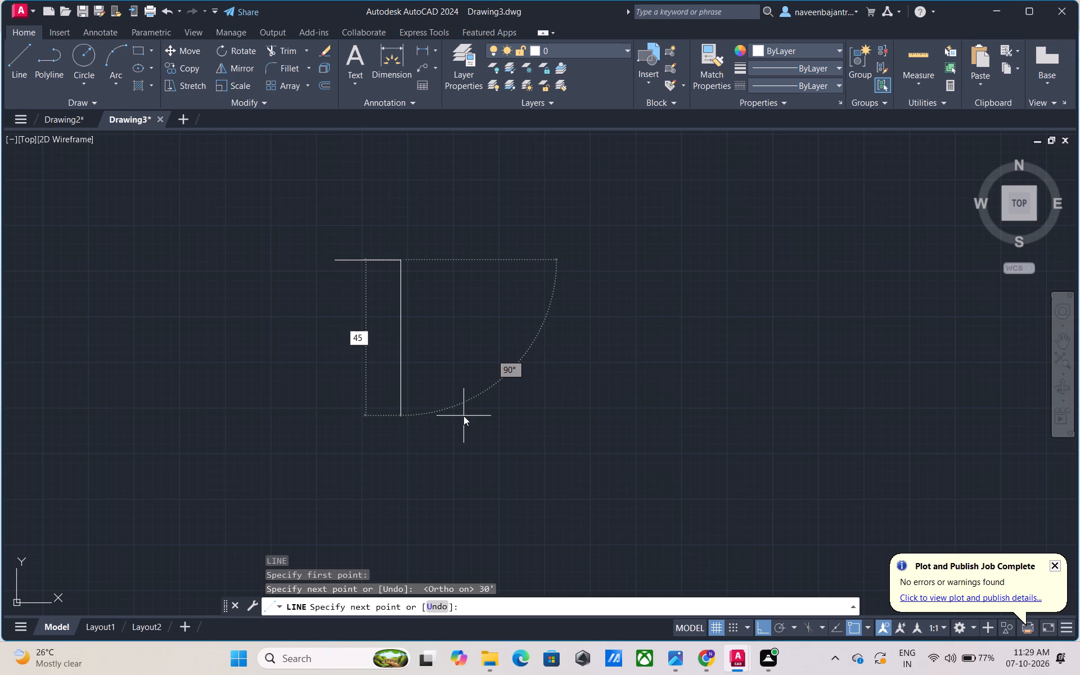
pyautogui.press("'")
pyautogui.press('Return')
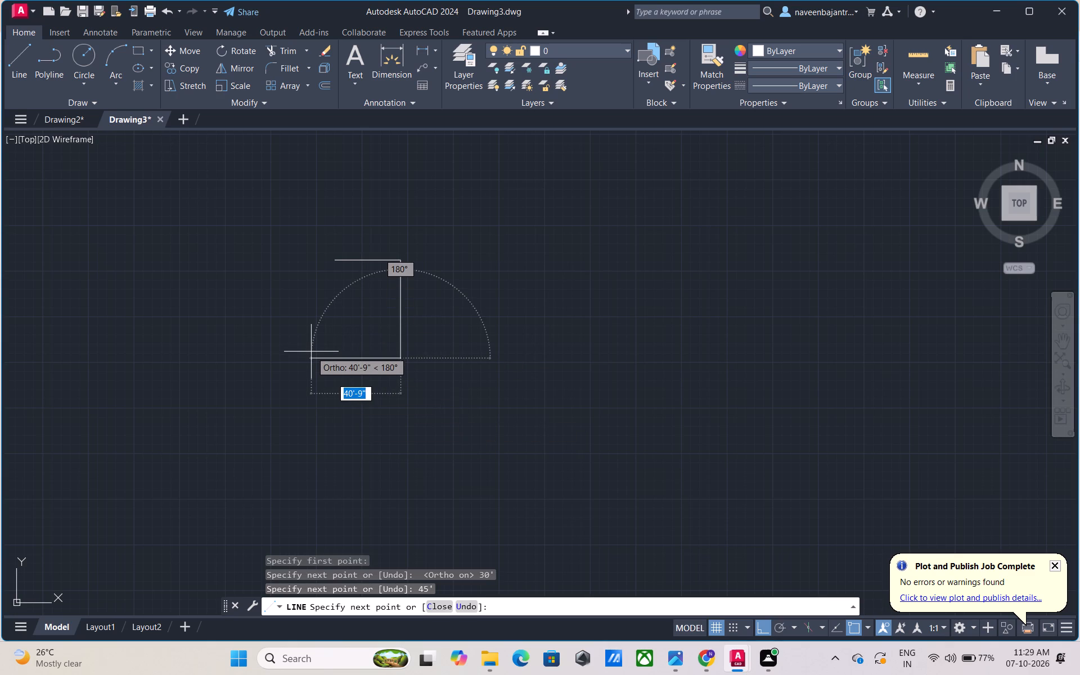
pyautogui.write('30')
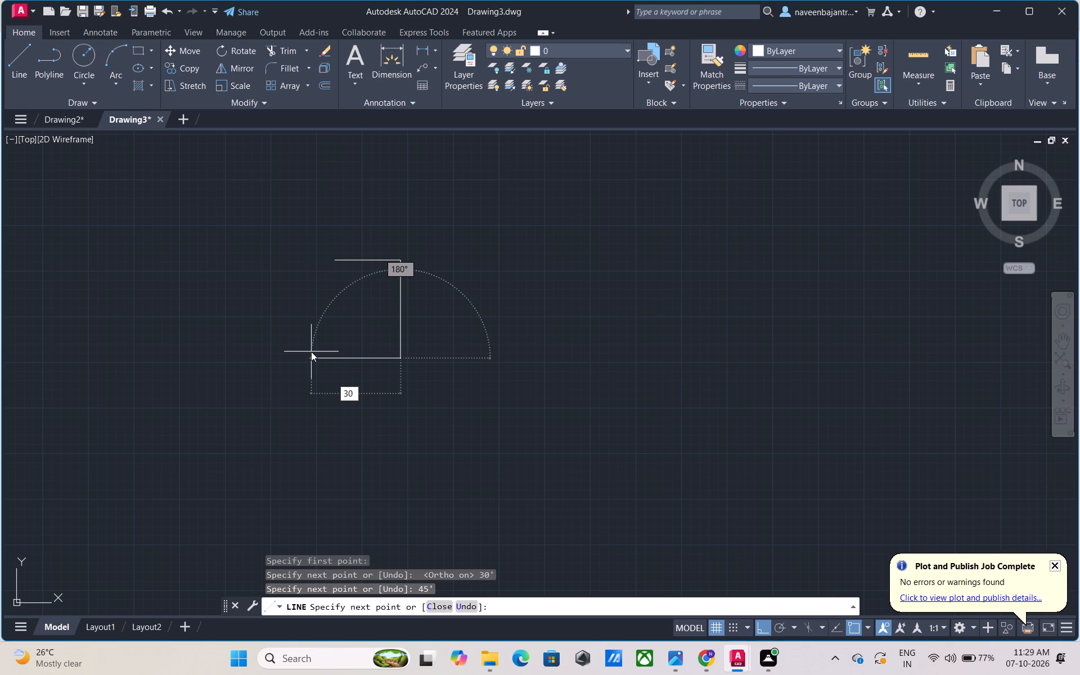
pyautogui.press("'")
pyautogui.press('Return')
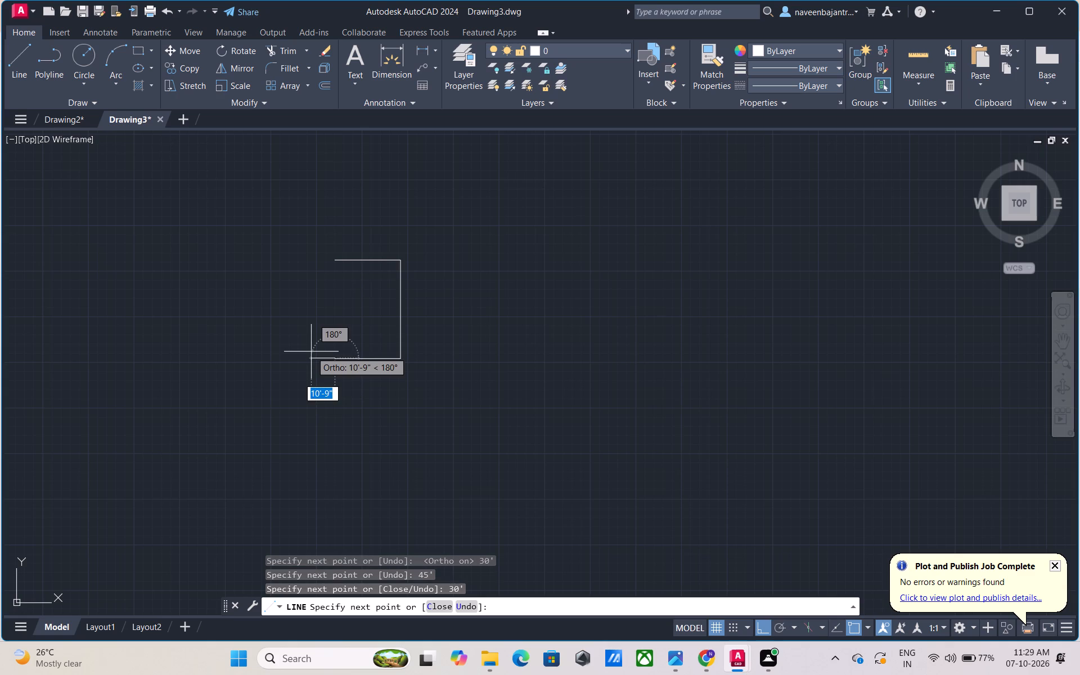
pyautogui.click(335, 262)
pyautogui.press('Escape')
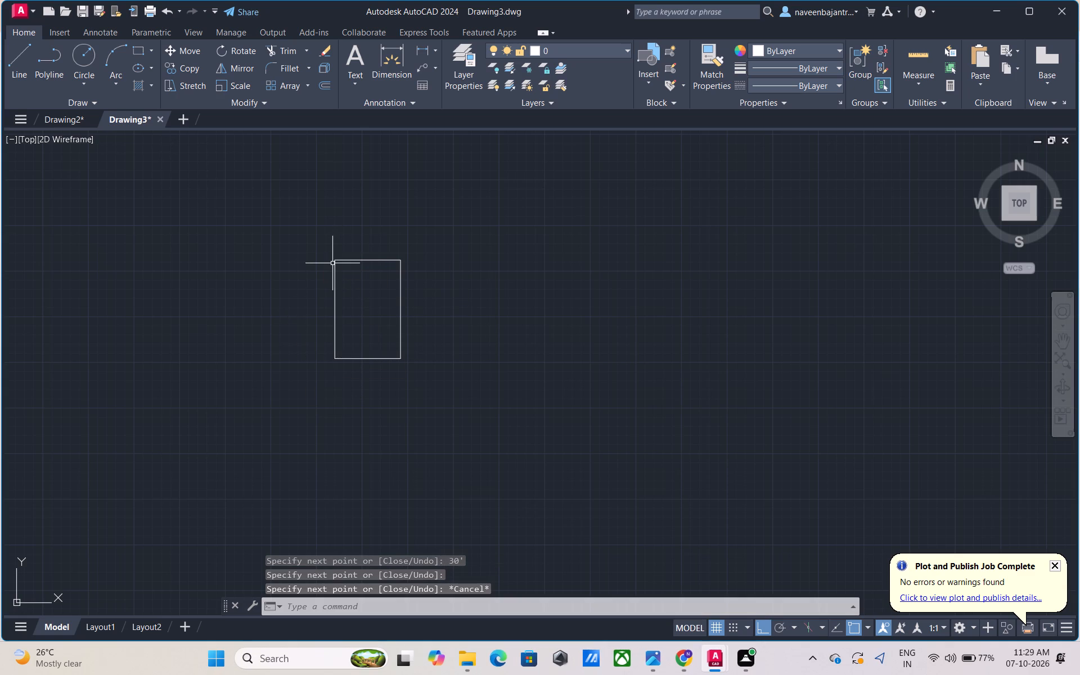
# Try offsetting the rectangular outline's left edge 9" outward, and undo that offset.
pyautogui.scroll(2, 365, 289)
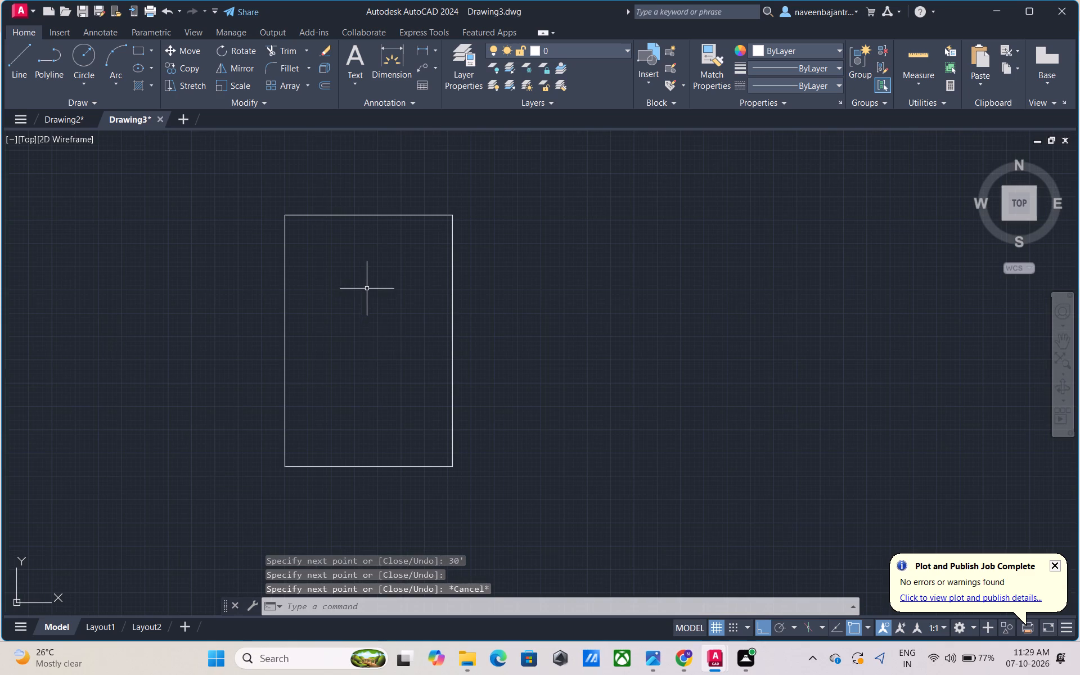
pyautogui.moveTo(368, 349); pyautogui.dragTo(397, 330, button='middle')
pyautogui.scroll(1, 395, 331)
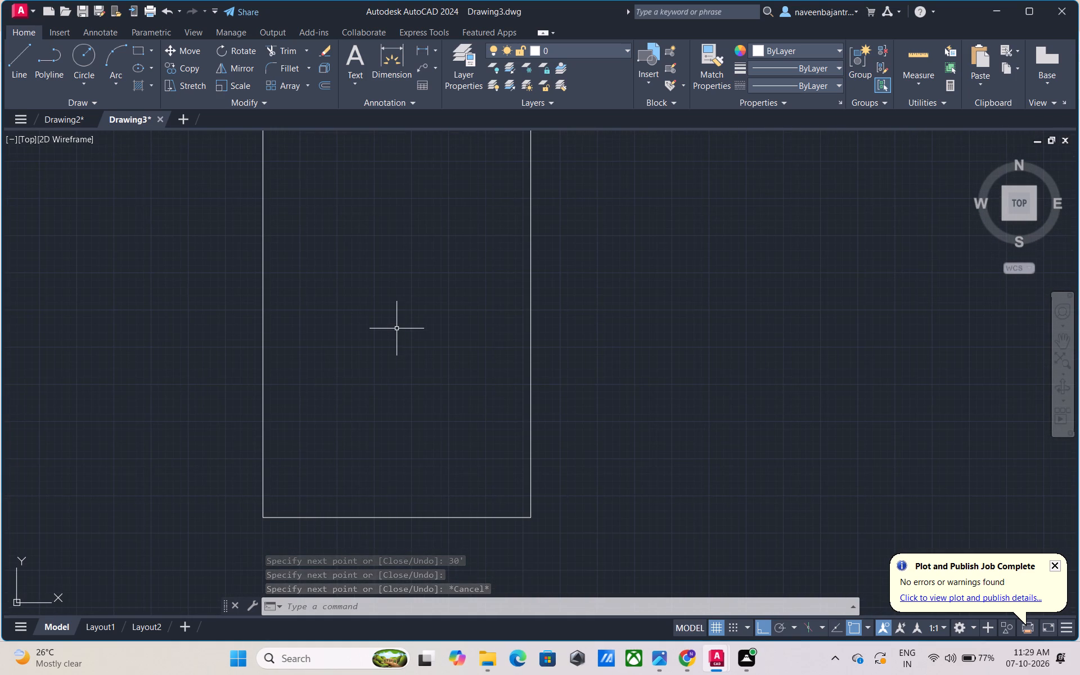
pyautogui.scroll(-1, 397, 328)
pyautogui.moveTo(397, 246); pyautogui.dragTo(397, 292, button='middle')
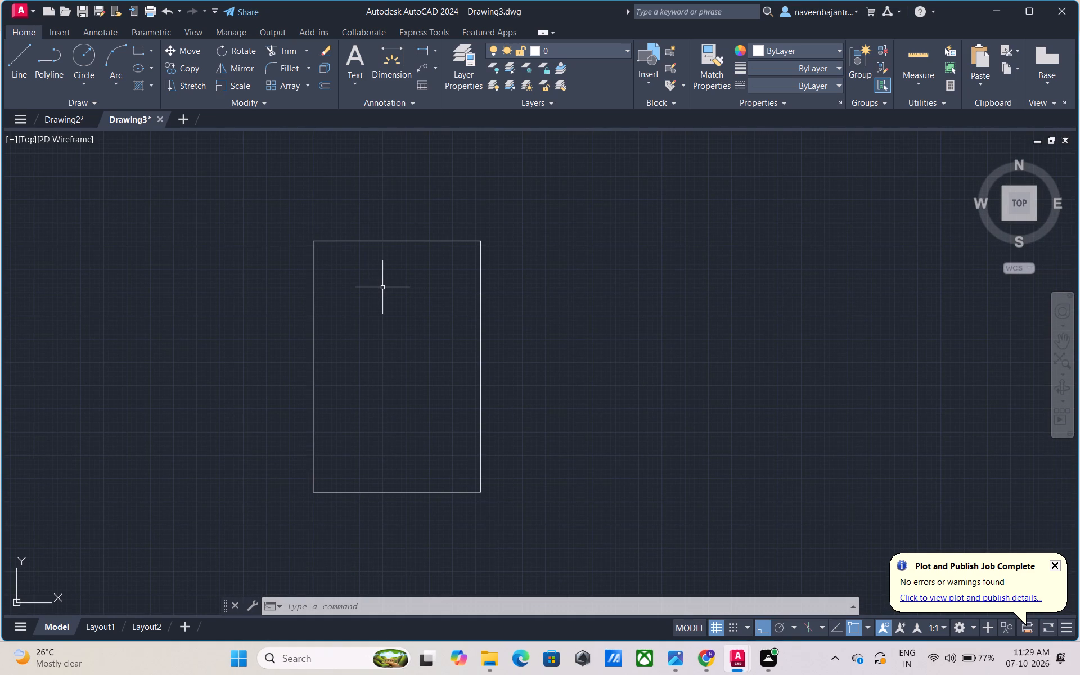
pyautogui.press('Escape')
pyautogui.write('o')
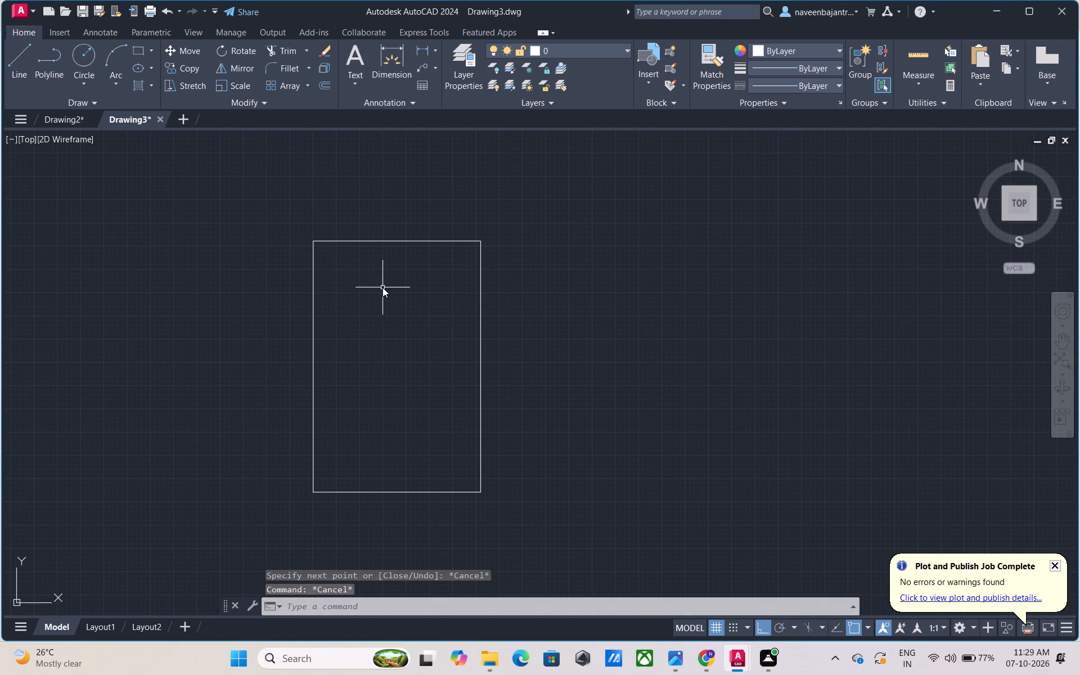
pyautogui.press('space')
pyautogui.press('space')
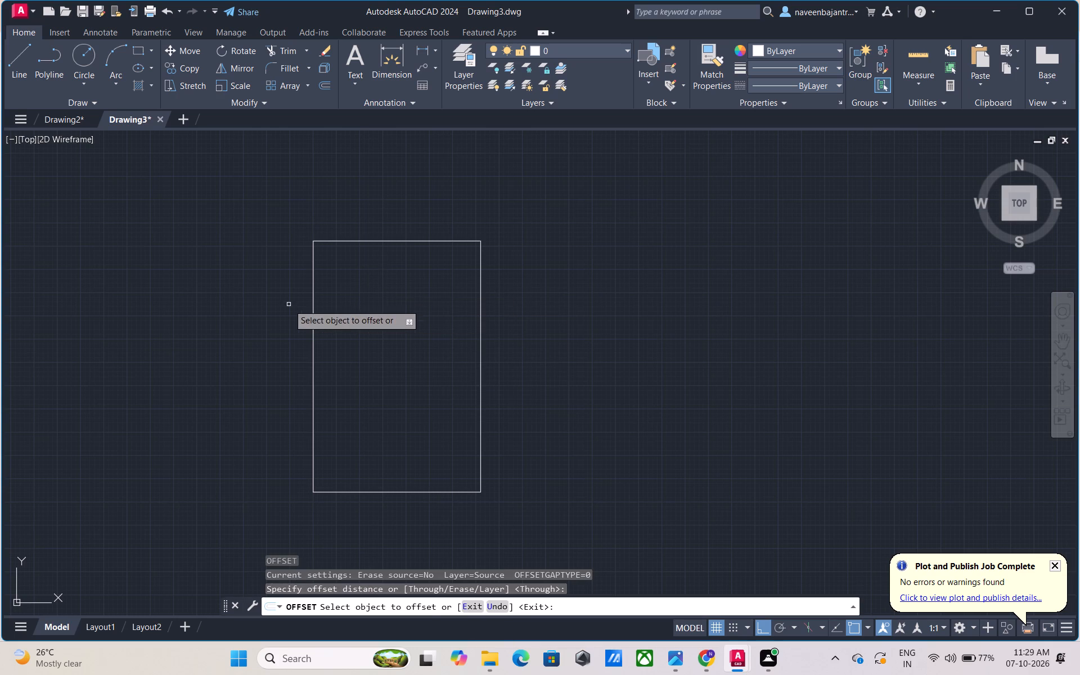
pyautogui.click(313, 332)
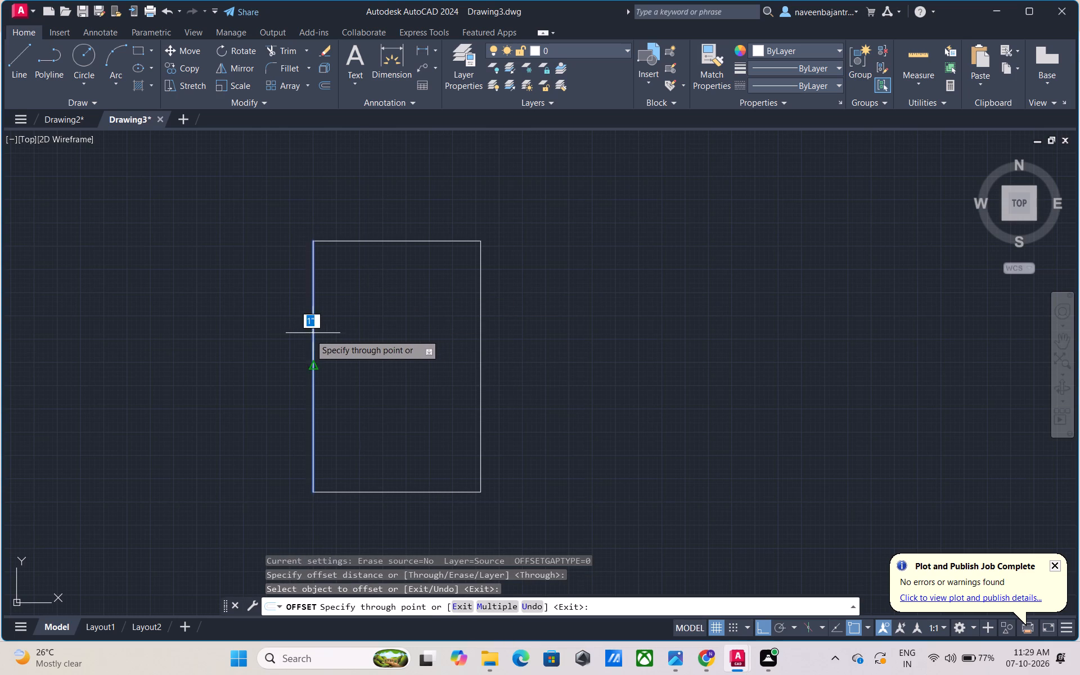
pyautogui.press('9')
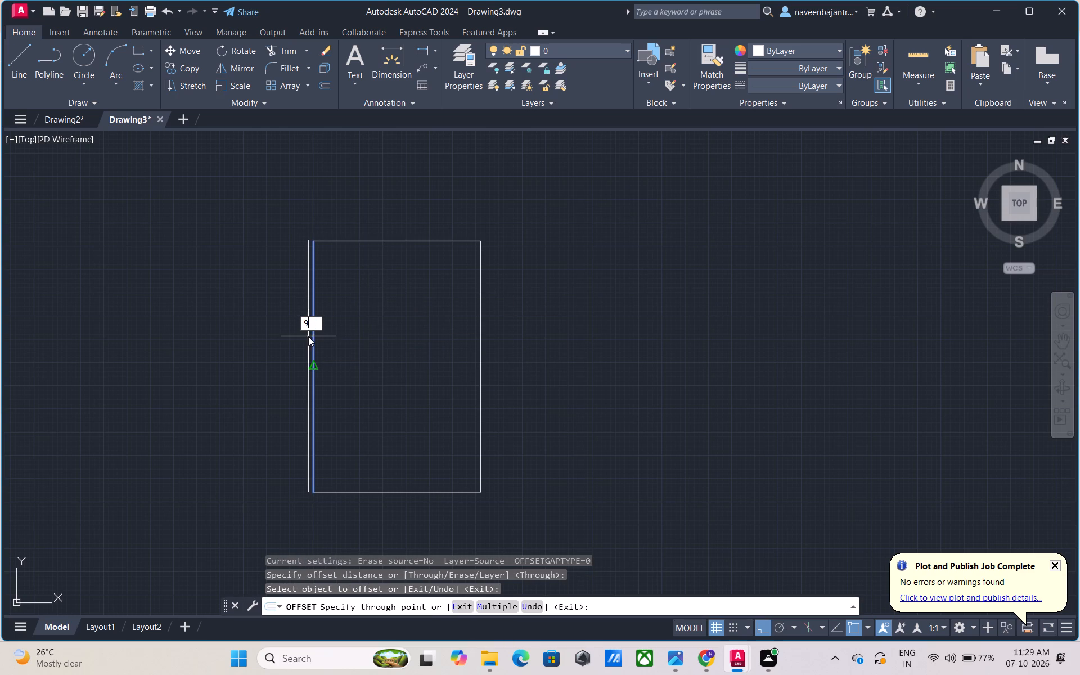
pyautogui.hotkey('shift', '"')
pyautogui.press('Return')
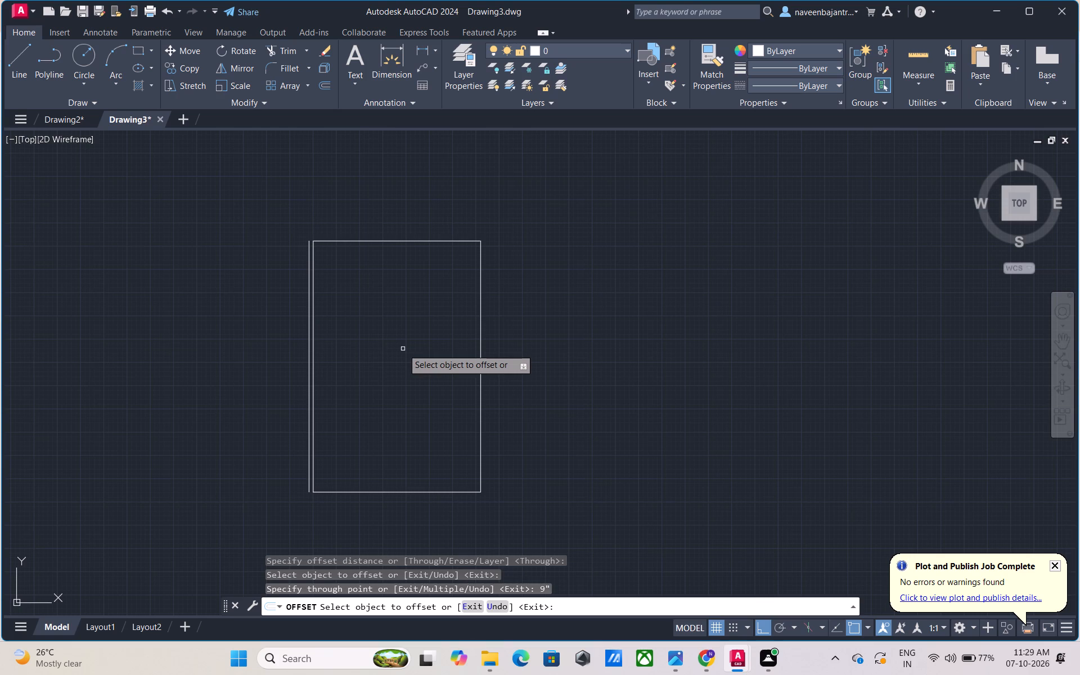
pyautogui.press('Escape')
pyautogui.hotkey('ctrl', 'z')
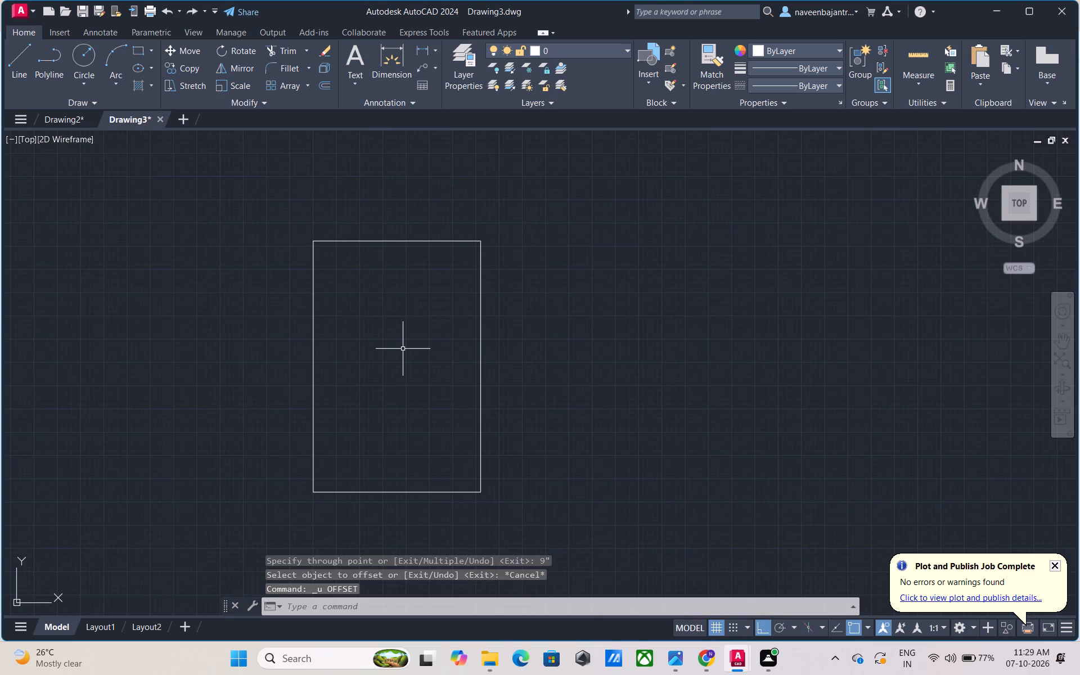
# Offset the outline's left and top edges 9" inward using the Through option.
pyautogui.press('o')
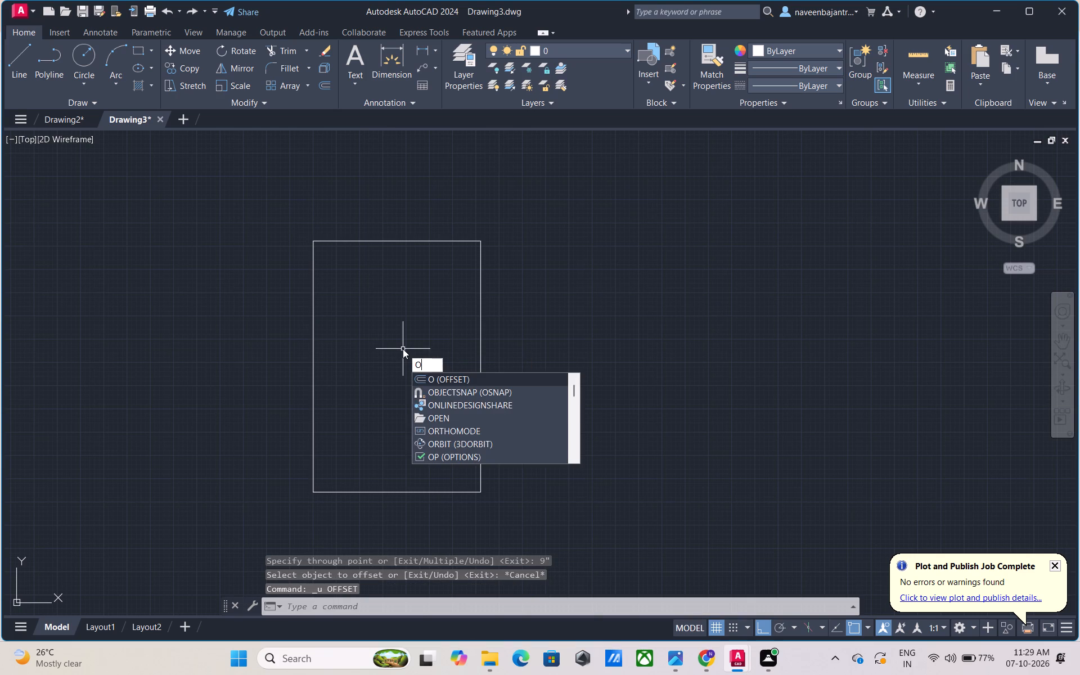
pyautogui.press('Escape')
pyautogui.write('o')
pyautogui.press('space')
pyautogui.press('space')
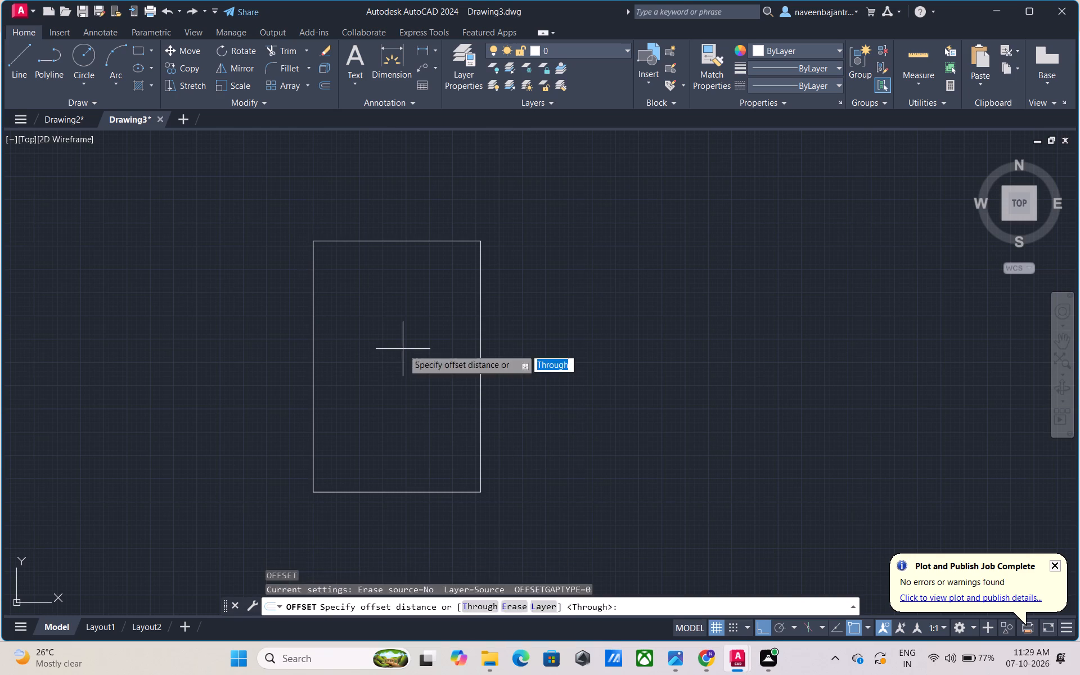
pyautogui.click(314, 398)
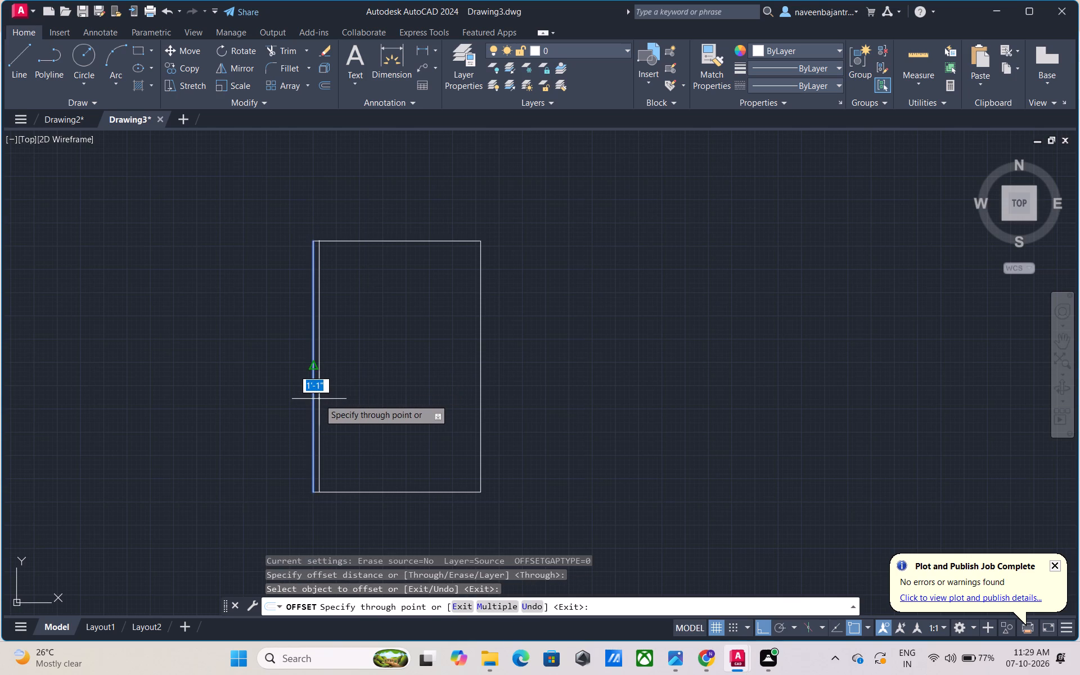
pyautogui.press('9')
pyautogui.hotkey('shift', '"')
pyautogui.press('Return')
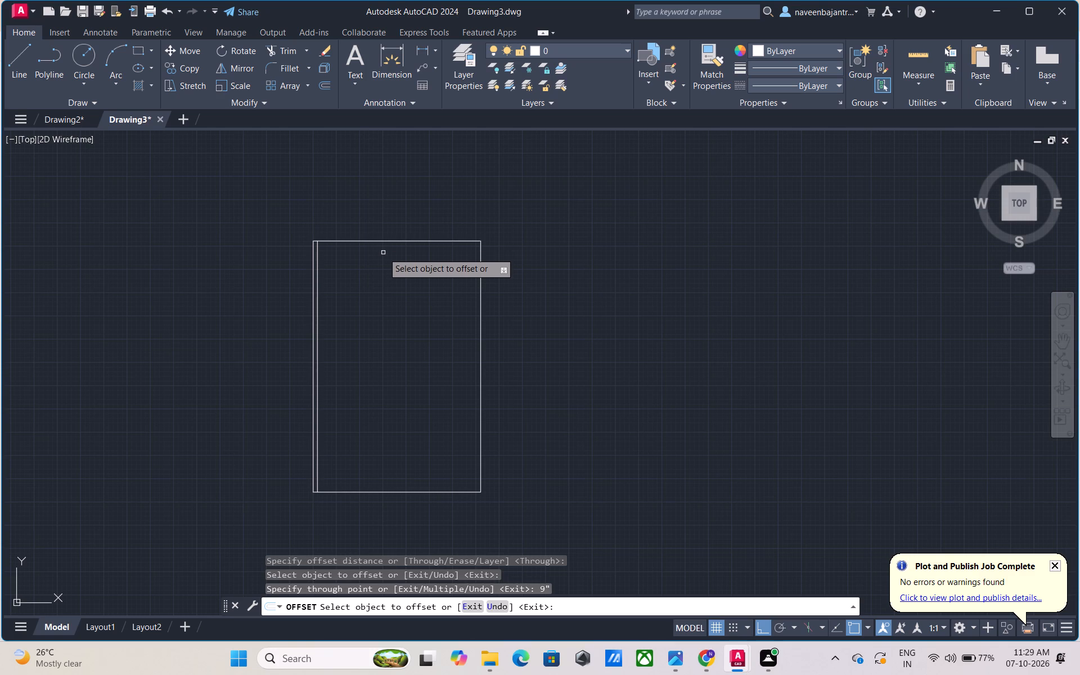
pyautogui.click(374, 240)
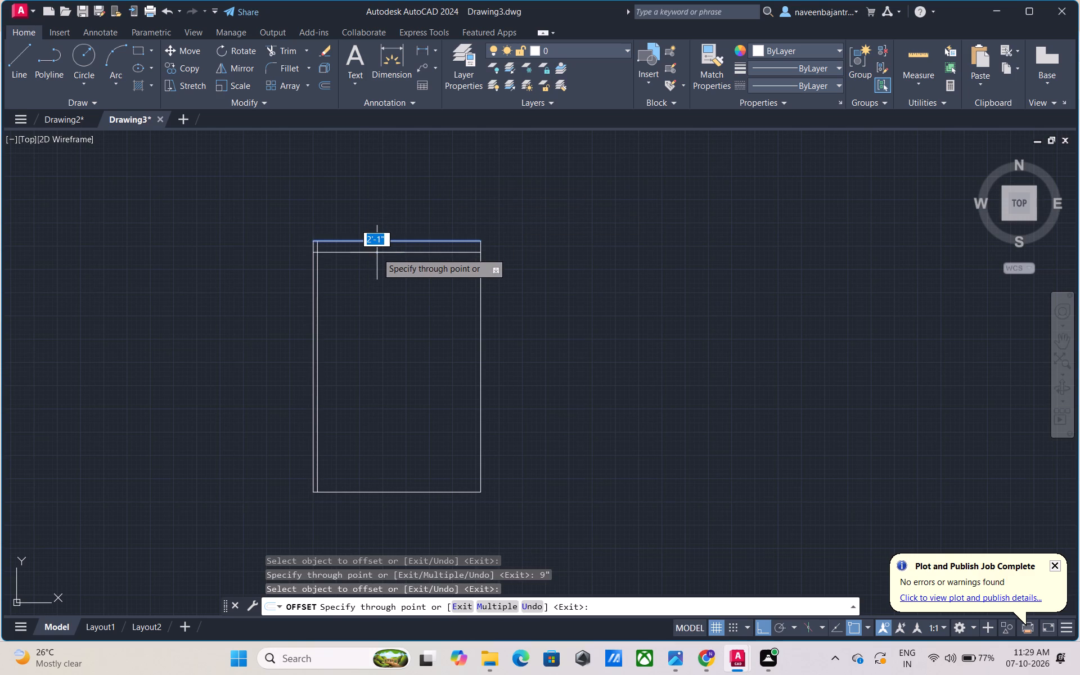
pyautogui.press('9')
pyautogui.hotkey('shift', '"')
pyautogui.press('Return')
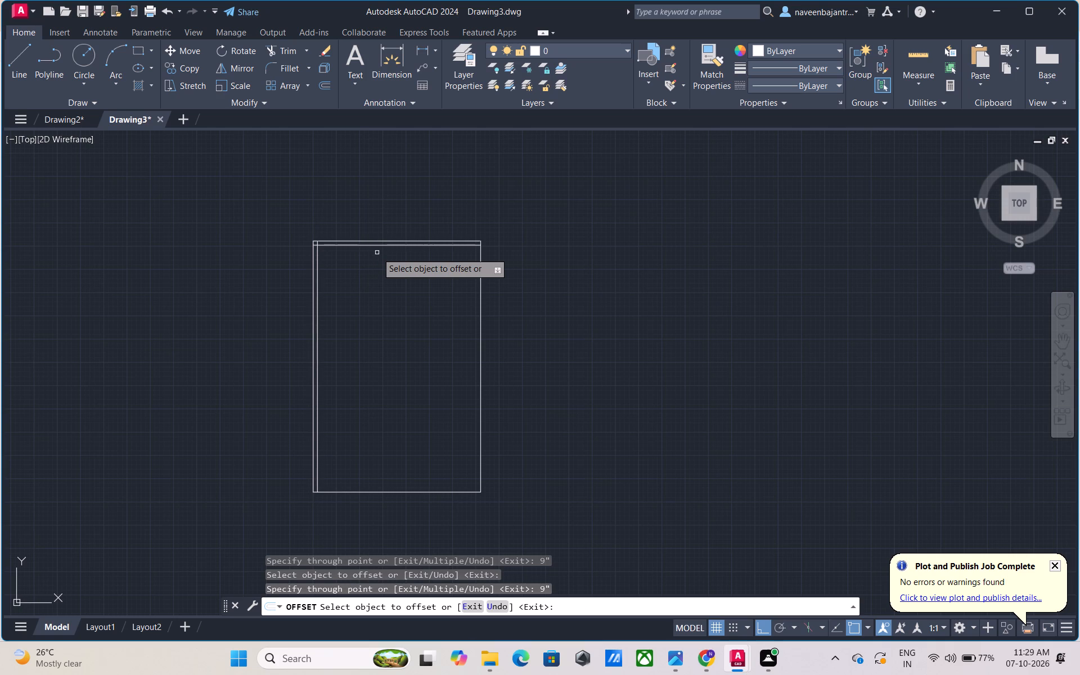
# Offset the outline's right and bottom edges 9" inward to complete the inner wall lines.
pyautogui.click(480, 326)
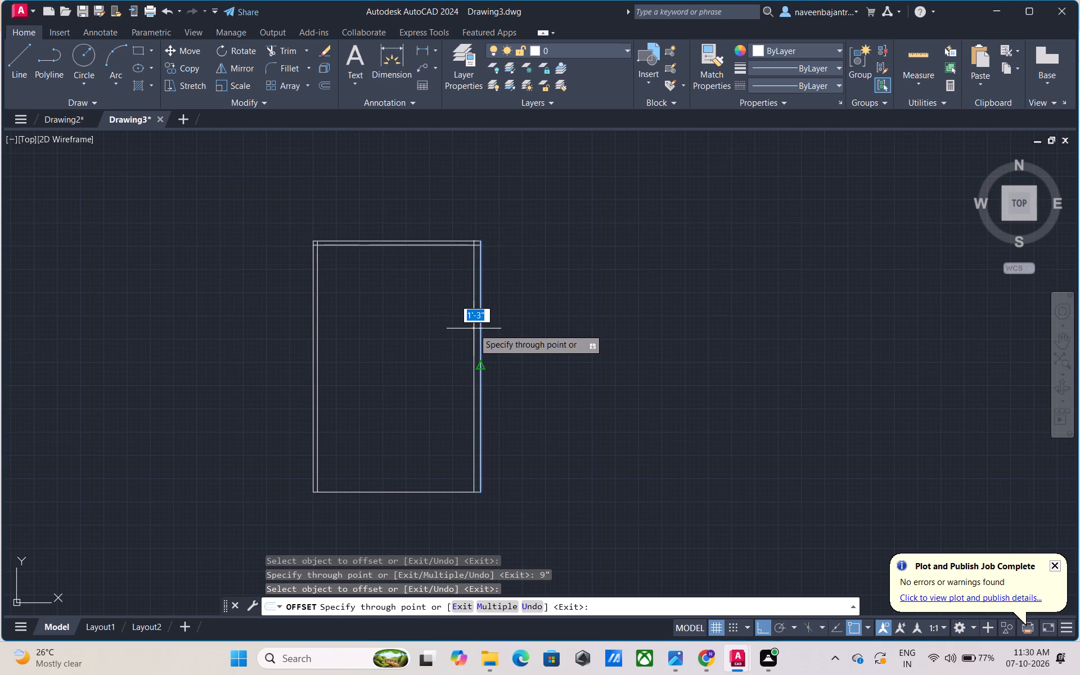
pyautogui.press('9')
pyautogui.hotkey('shift', '"')
pyautogui.press('Return')
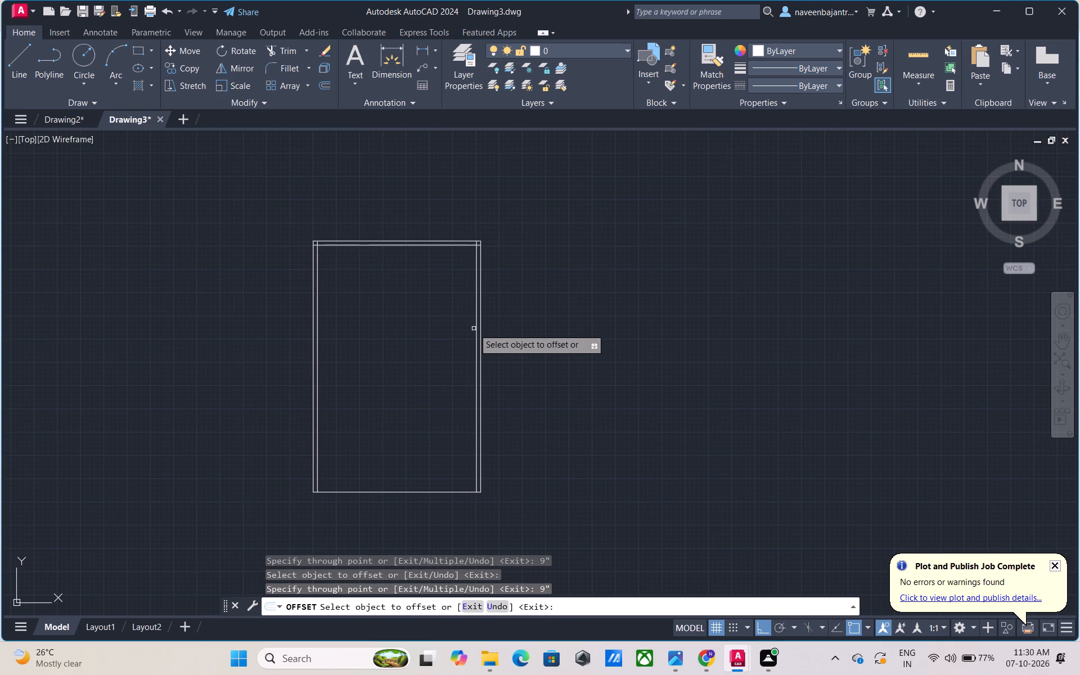
pyautogui.click(407, 491)
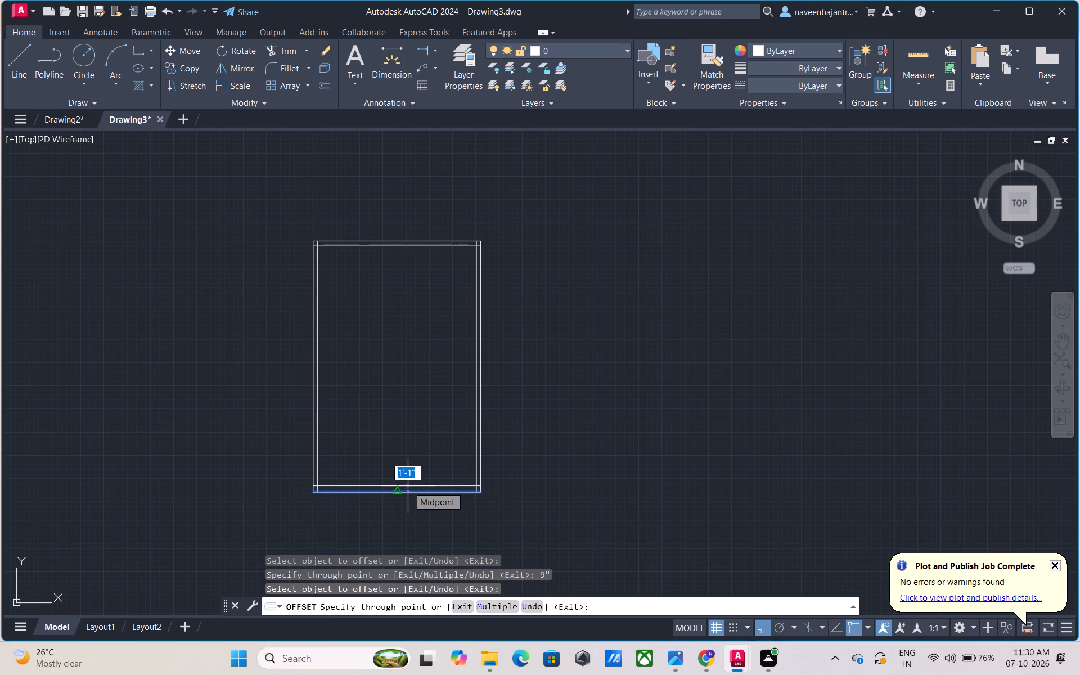
pyautogui.press('9')
pyautogui.hotkey('shift', '"')
pyautogui.press('Return')
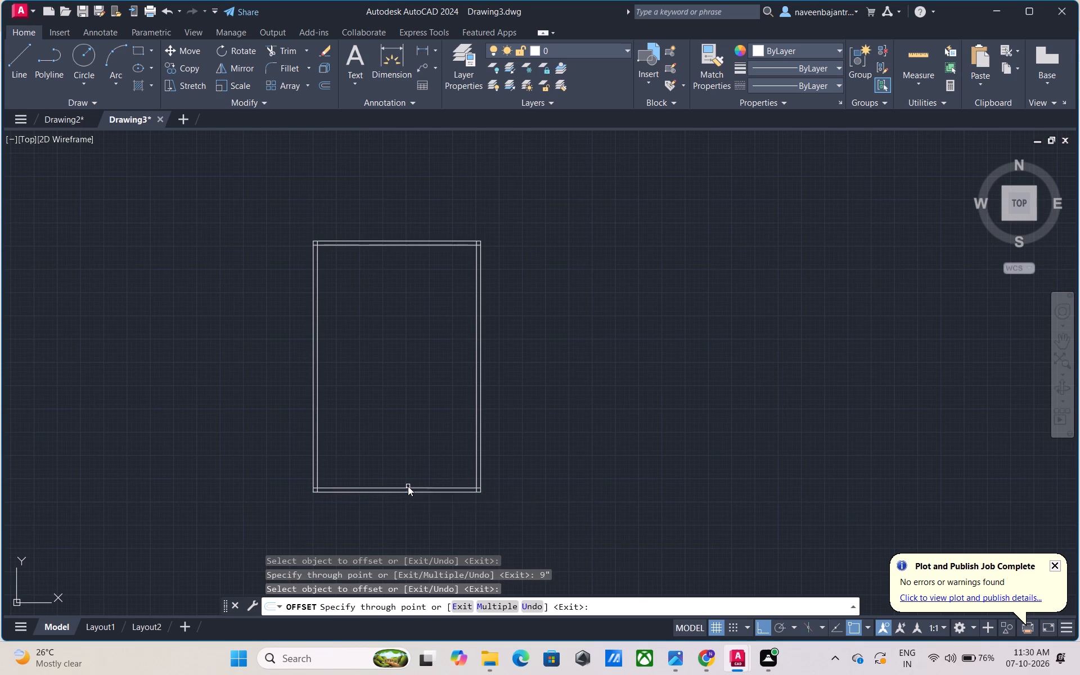
pyautogui.press('Escape')
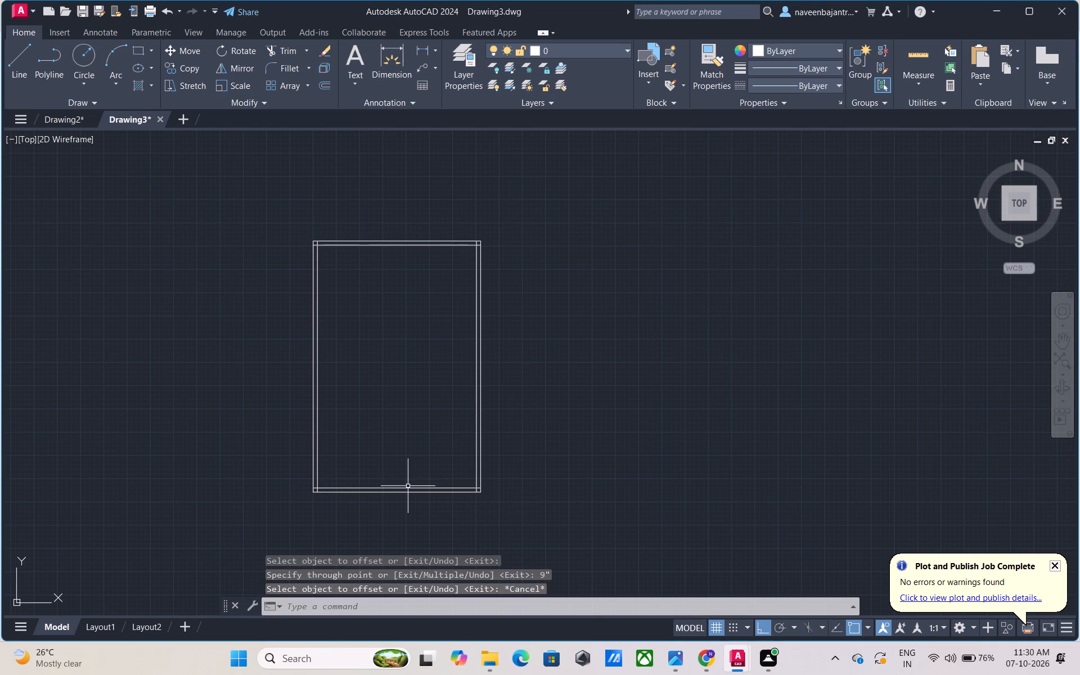
# Trim the overlapping inner wall line ends at the two upper corners of the outline.
pyautogui.scroll(2, 360, 260)
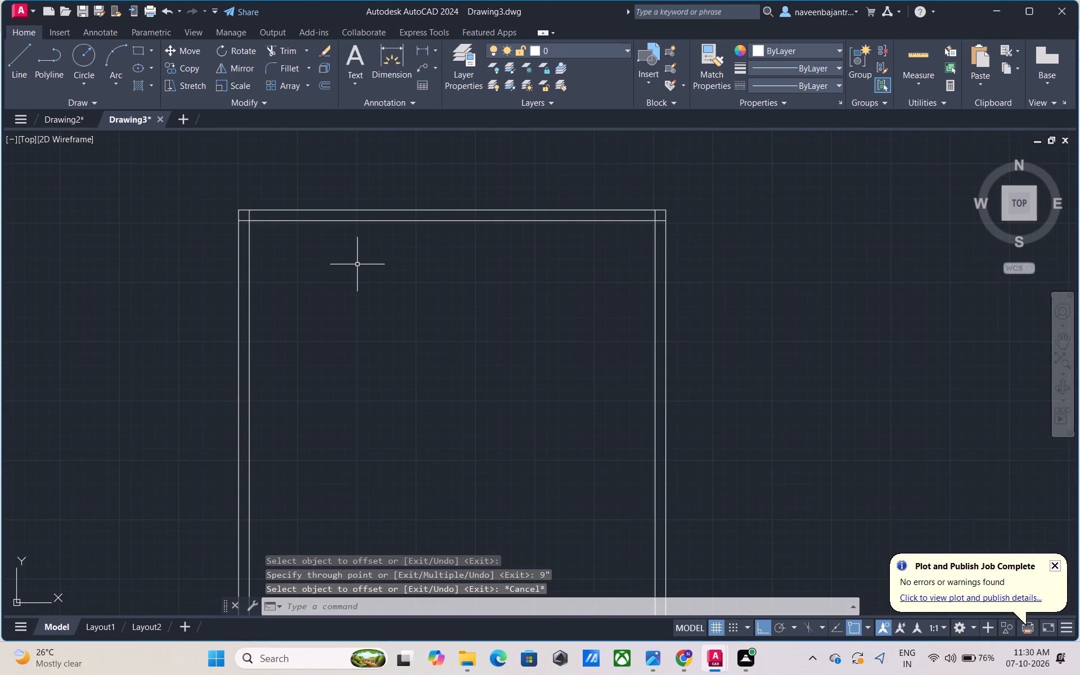
pyautogui.write('tr')
pyautogui.press('space')
pyautogui.press('space')
pyautogui.scroll(1, 334, 238)
pyautogui.click(199, 200)
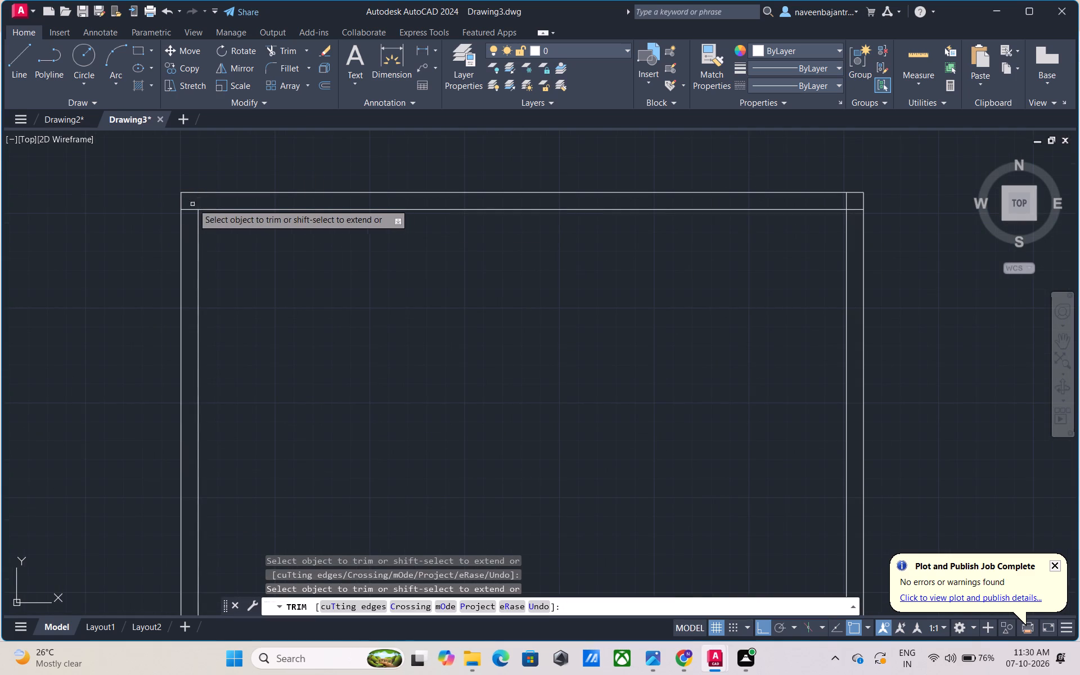
pyautogui.click(188, 208)
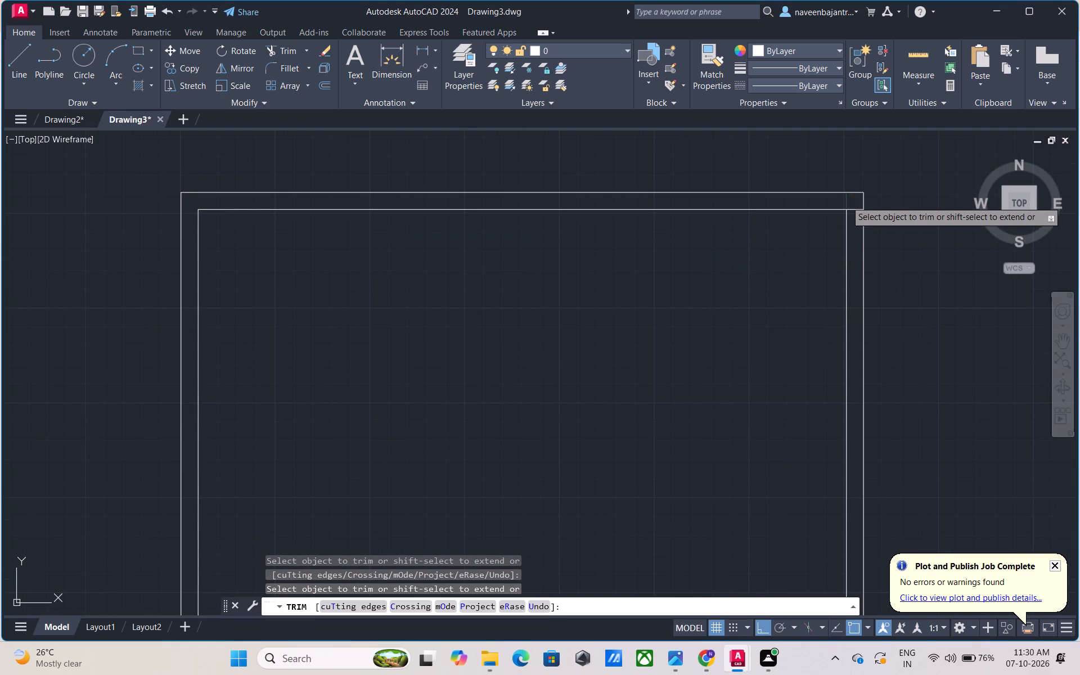
pyautogui.click(846, 201)
pyautogui.click(852, 210)
# Trim the overlapping inner wall line ends at the two lower corners of the outline.
pyautogui.scroll(-4, 789, 276)
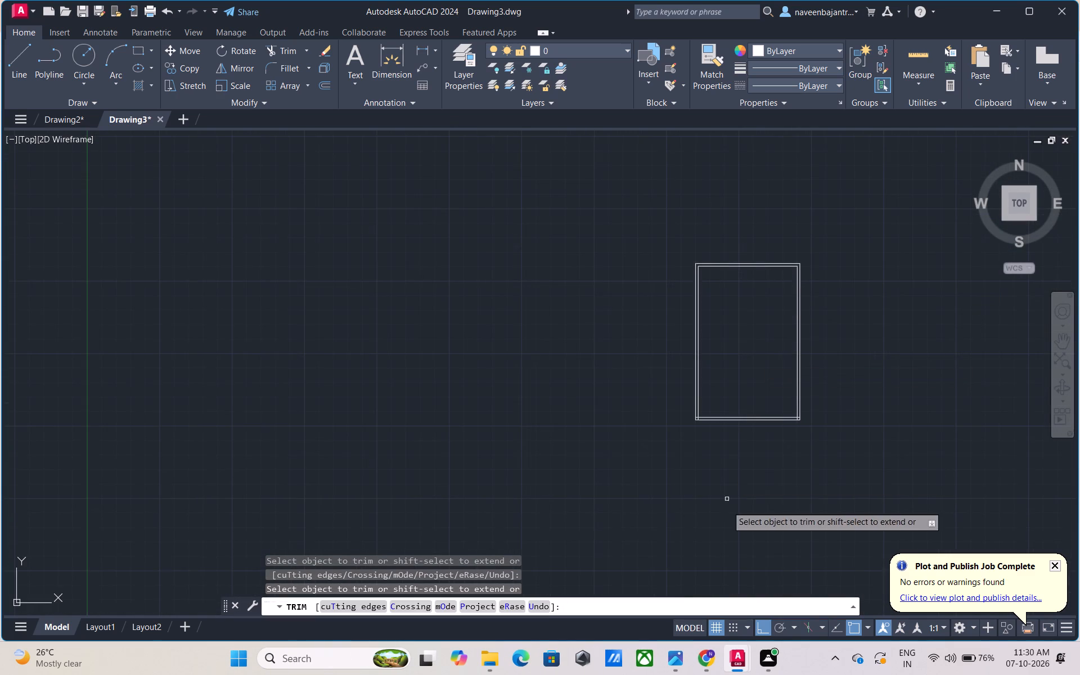
pyautogui.scroll(4, 713, 451)
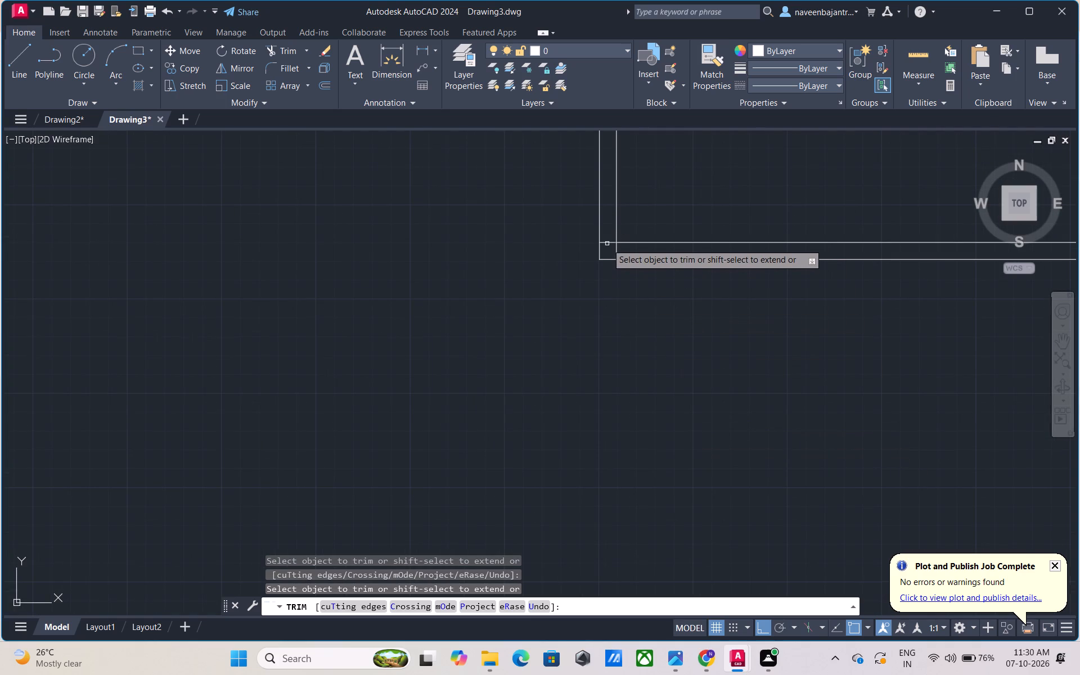
pyautogui.click(607, 244)
pyautogui.click(616, 251)
pyautogui.scroll(-3, 646, 260)
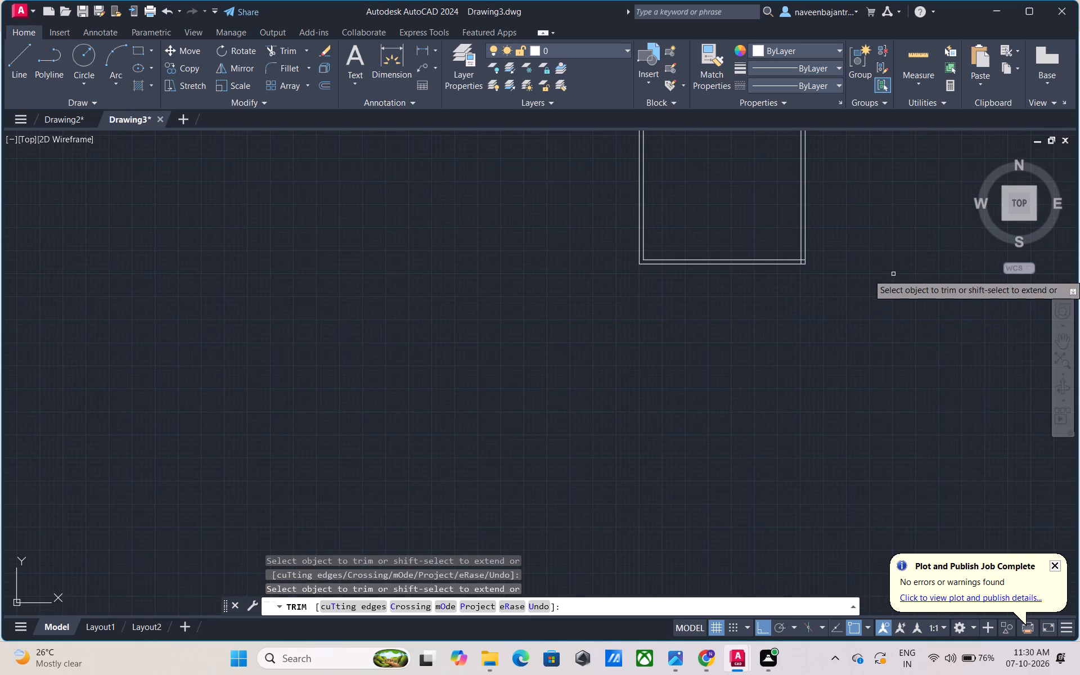
pyautogui.scroll(3, 810, 269)
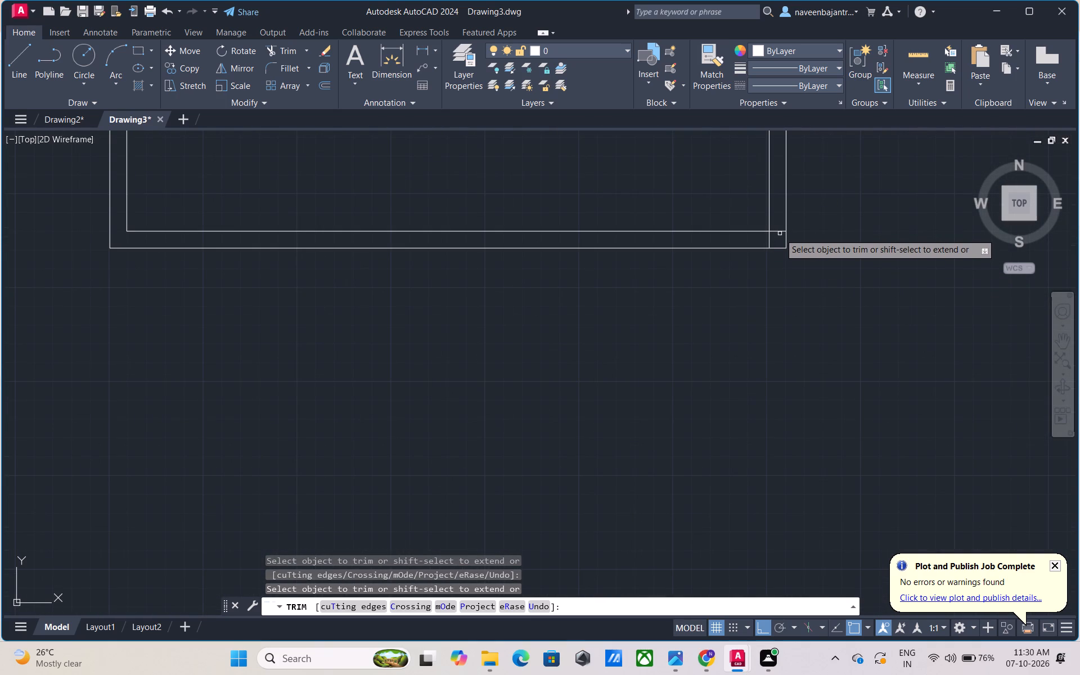
pyautogui.click(779, 231)
pyautogui.click(771, 238)
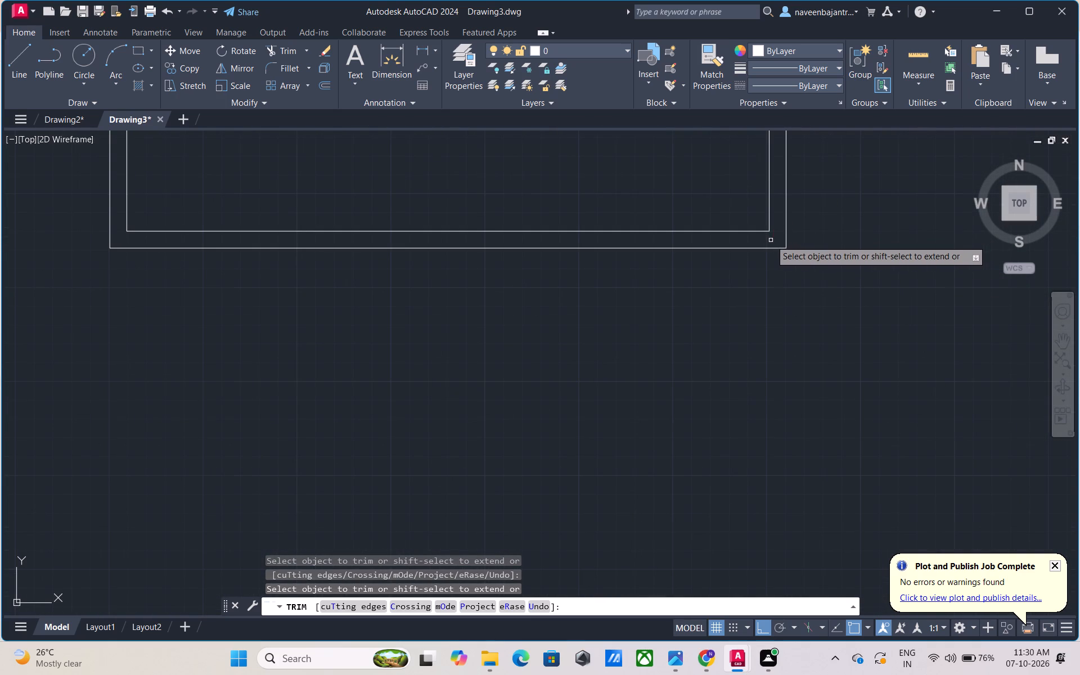
pyautogui.scroll(-3, 771, 240)
pyautogui.moveTo(709, 205); pyautogui.dragTo(559, 390, button='middle')
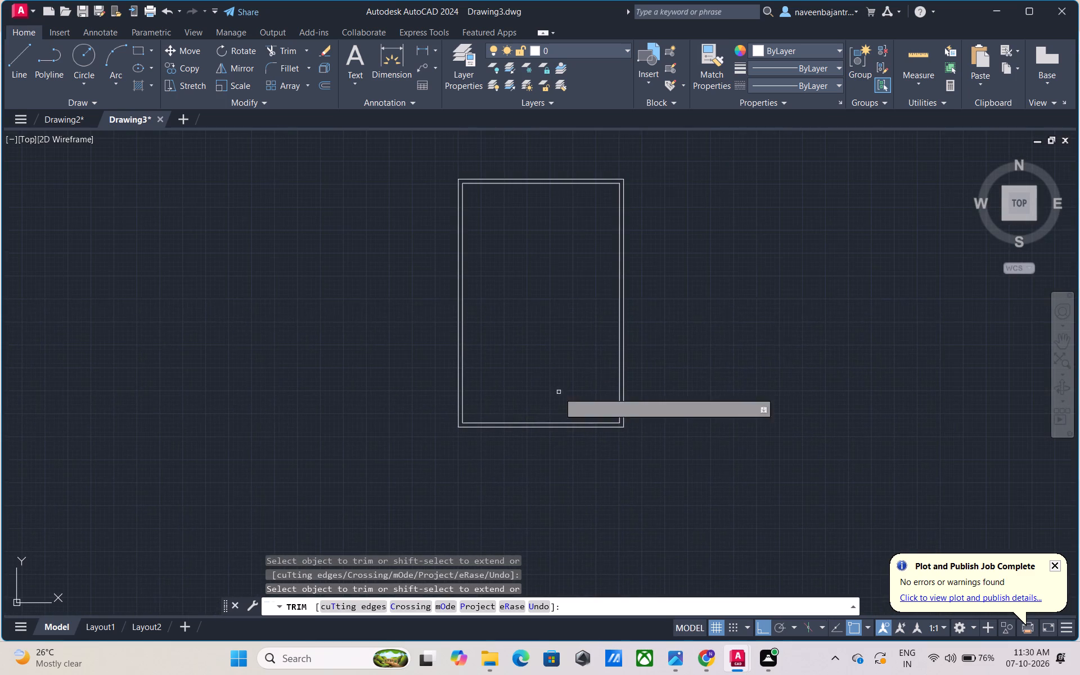
pyautogui.moveTo(568, 267); pyautogui.dragTo(557, 285, button='middle')
pyautogui.scroll(2, 557, 285)
pyautogui.scroll(-1, 557, 285)
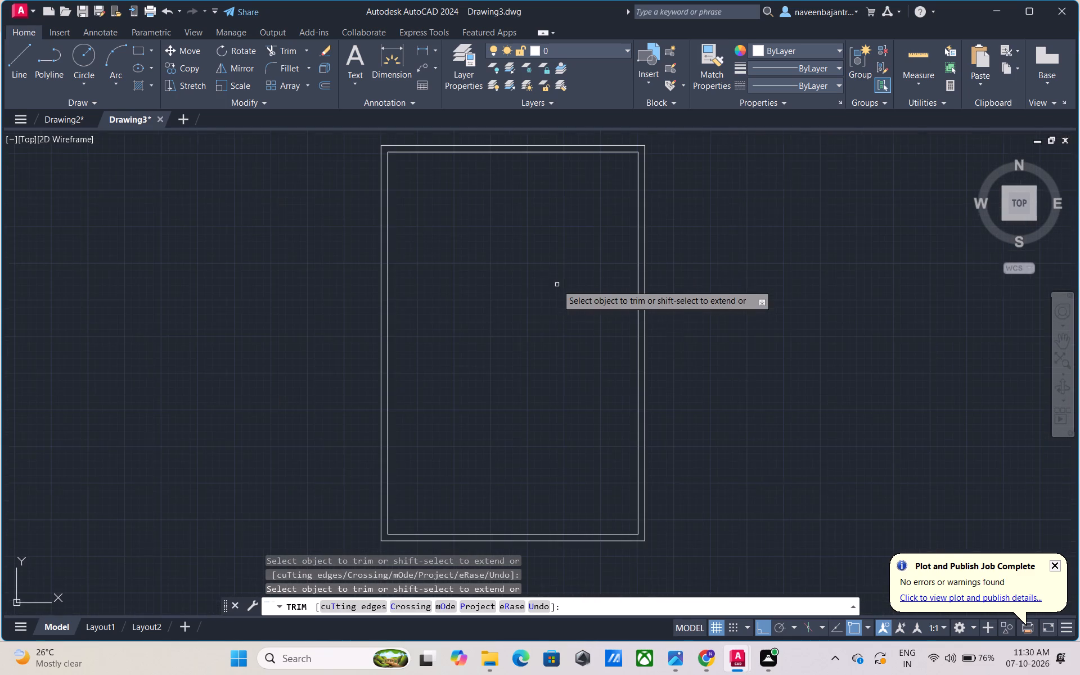
pyautogui.moveTo(557, 278); pyautogui.dragTo(534, 309, button='middle')
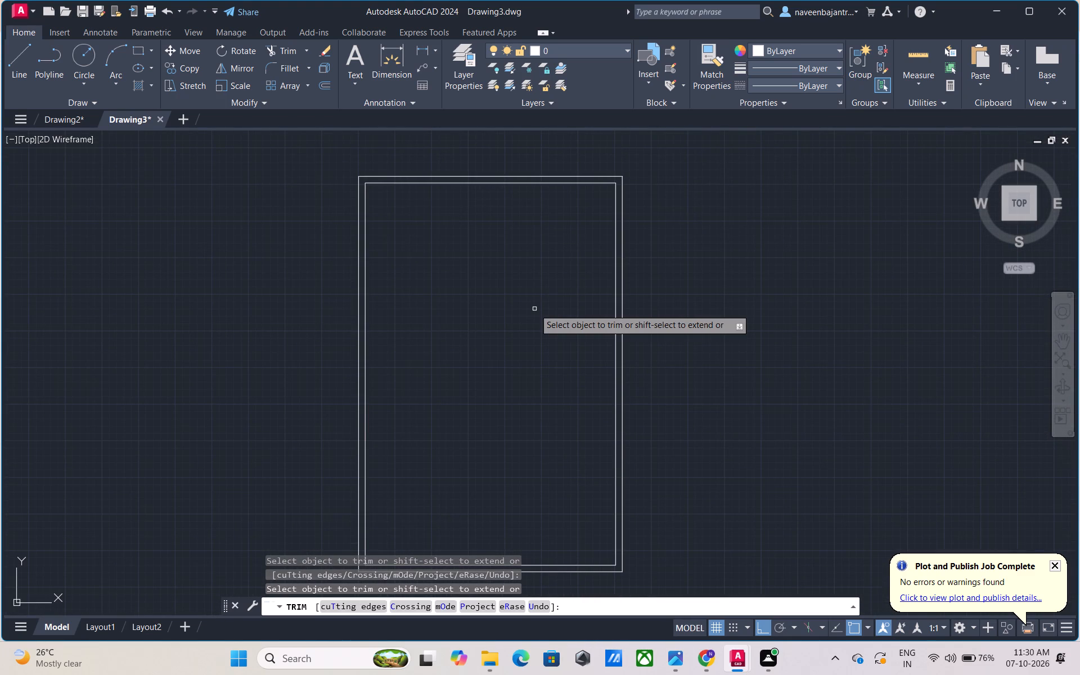
pyautogui.press('Escape')
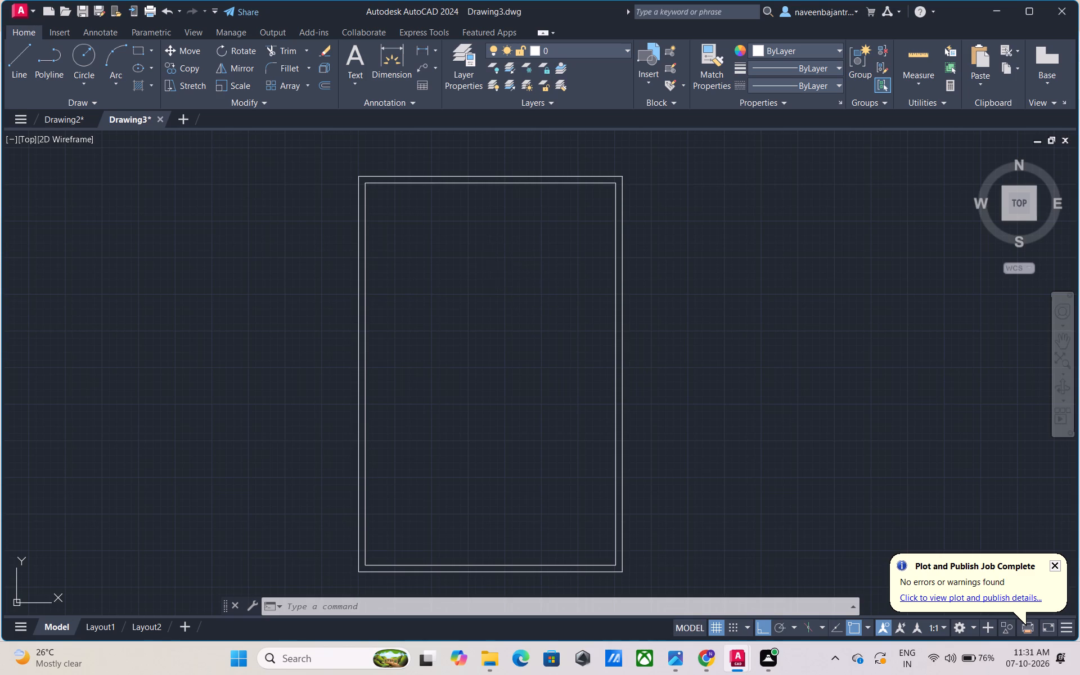
# Offset the inner left wall line 13' inward and offset that new line 6" further right to form a vertical partition.
pyautogui.press('Escape')
pyautogui.write('o')
pyautogui.press('space')
pyautogui.press('space')
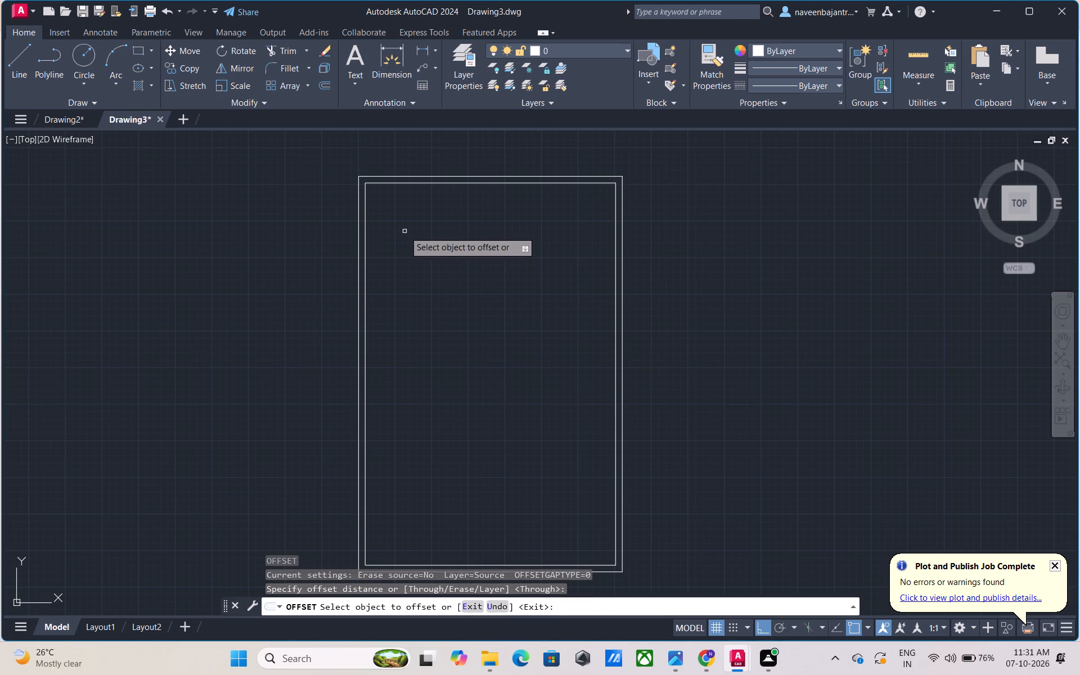
pyautogui.click(367, 252)
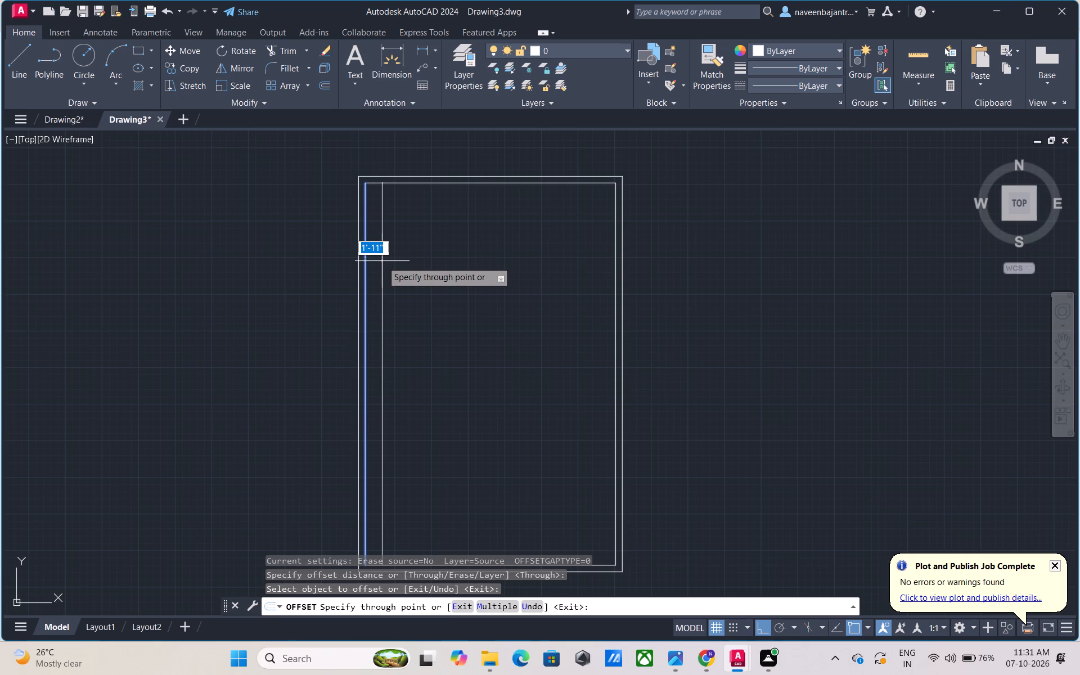
pyautogui.write('13')
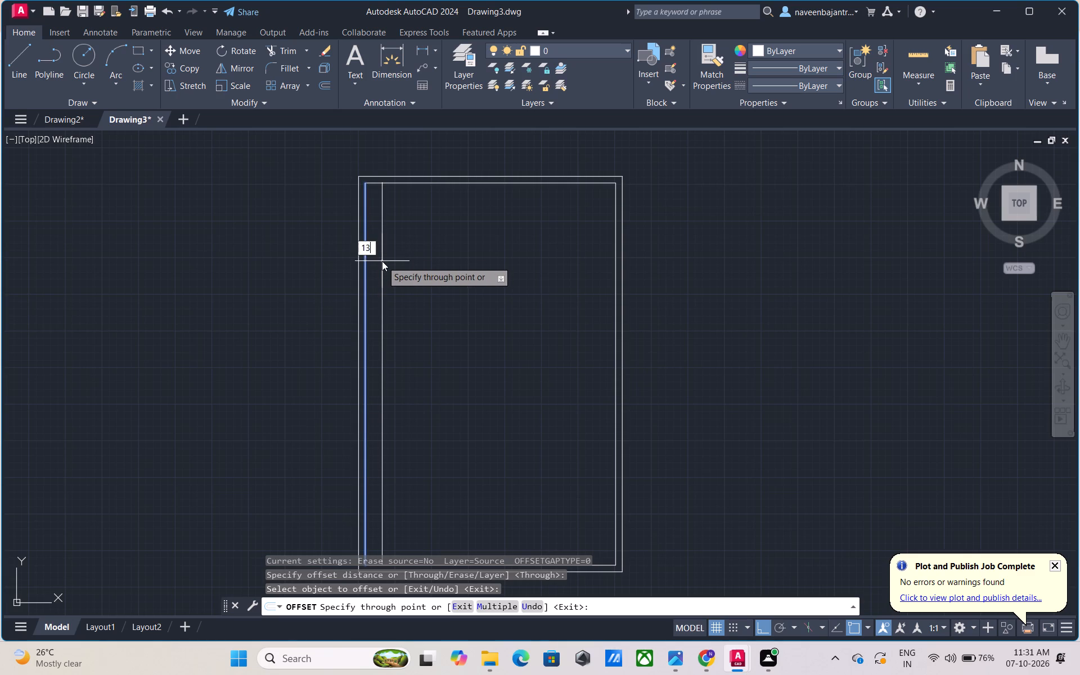
pyautogui.hotkey('shift', '"')
pyautogui.press('BackSpace')
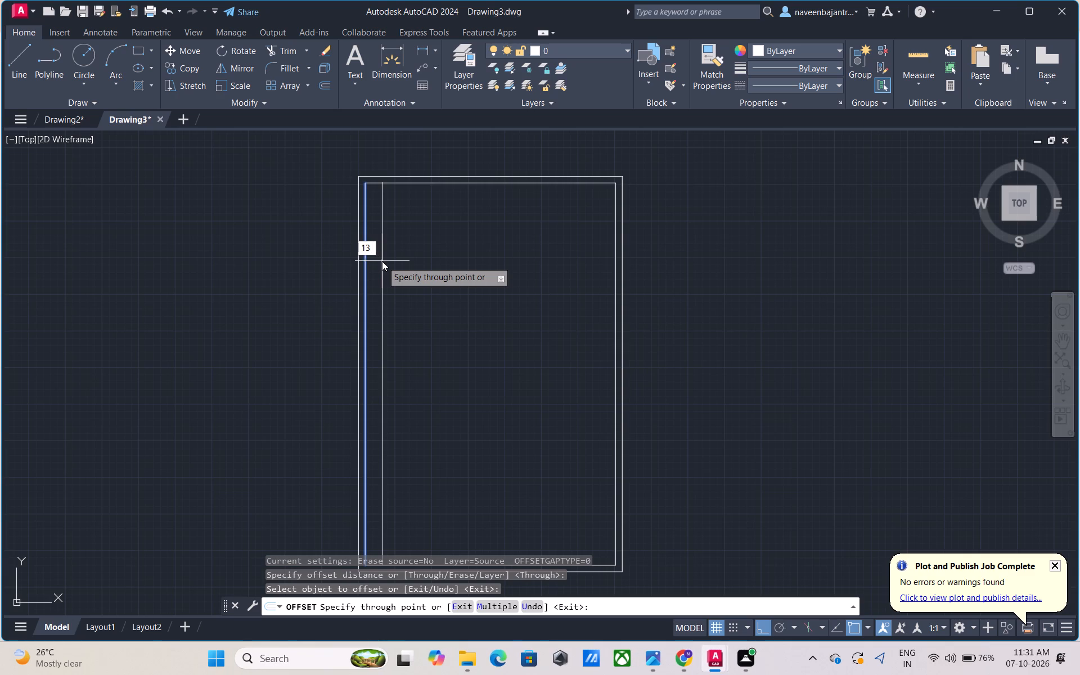
pyautogui.press("'")
pyautogui.press('Return')
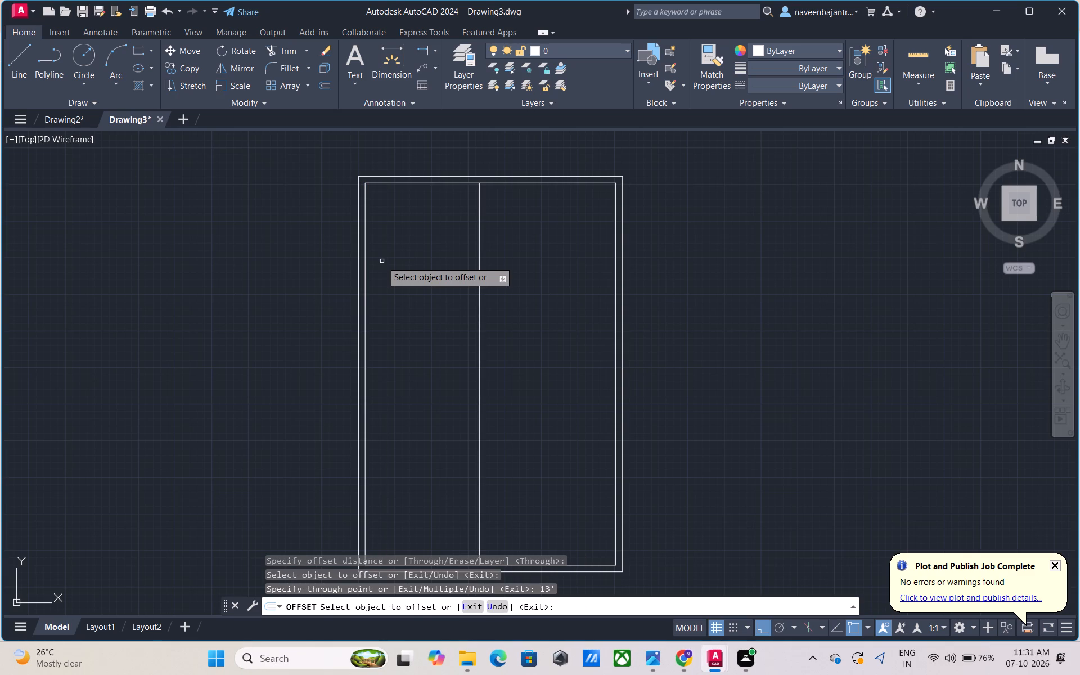
pyautogui.click(480, 289)
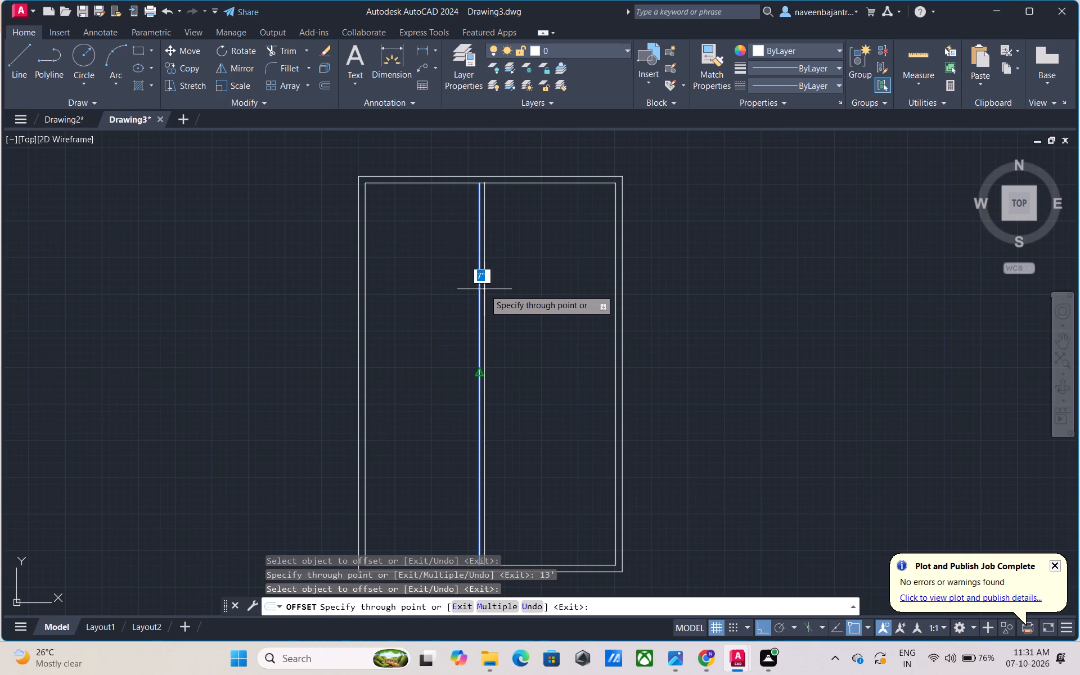
pyautogui.press('6')
pyautogui.hotkey('shift', '"')
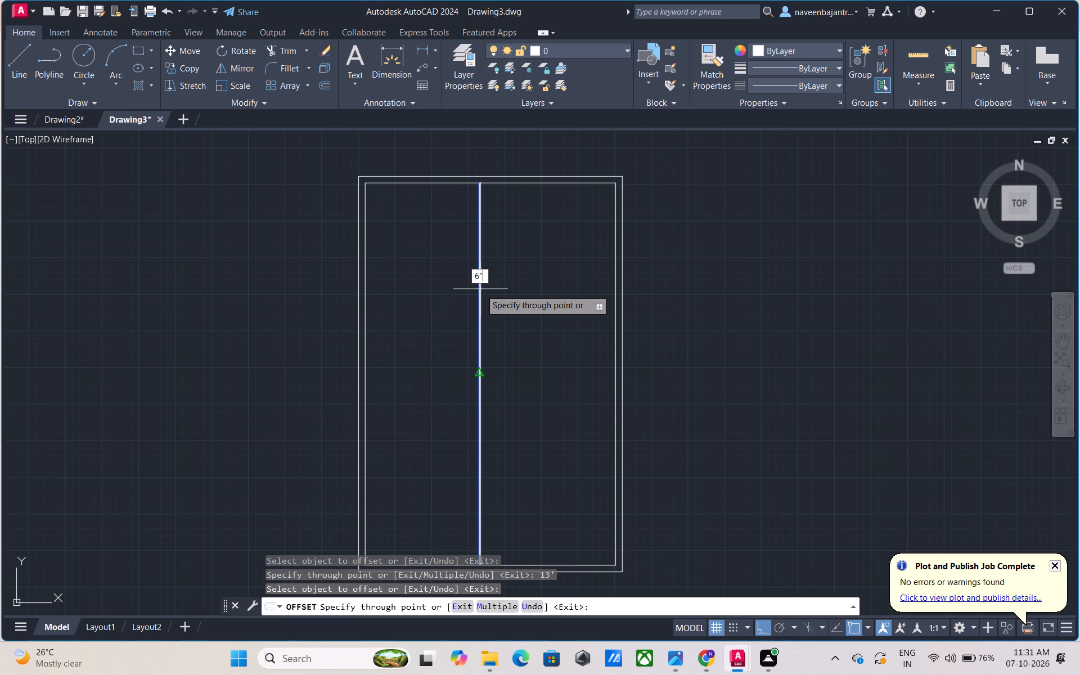
pyautogui.press('Return')
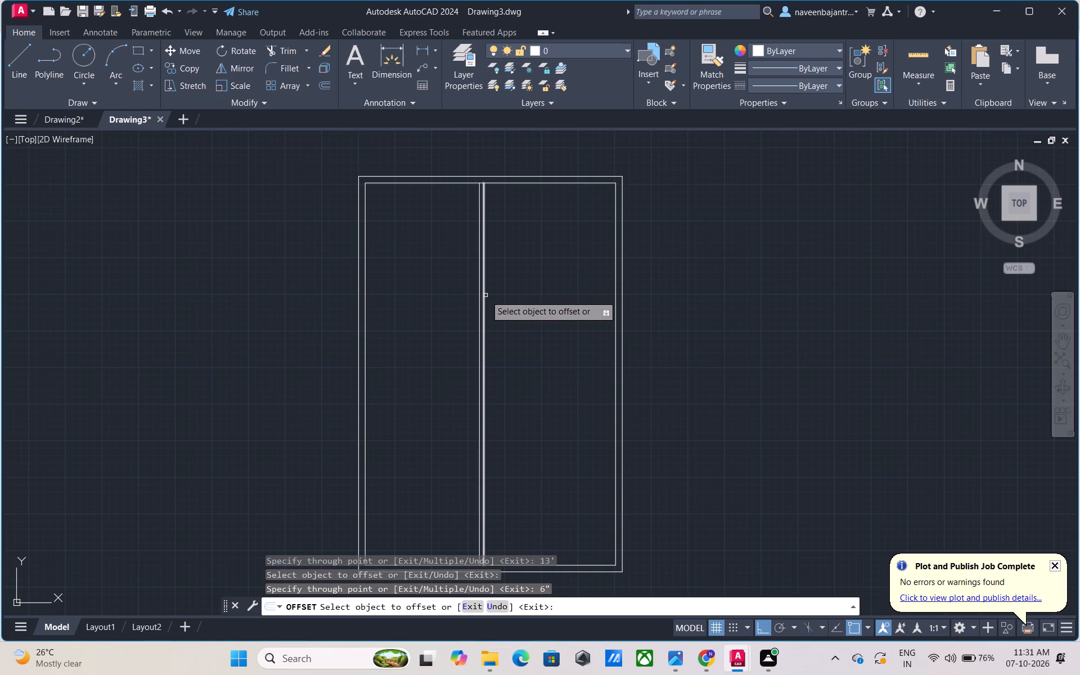
# Offset the partition's right line 4'8" to the right, and offset that new line 6" to form a second partition.
pyautogui.click(484, 237)
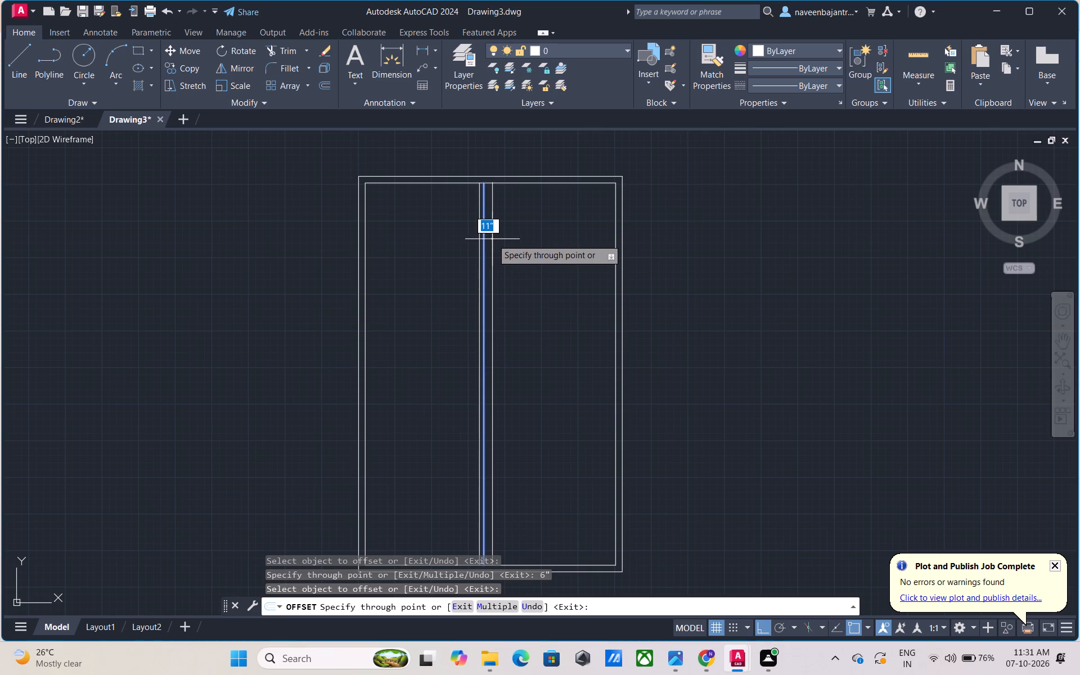
pyautogui.press('4')
pyautogui.press("'")
pyautogui.press('8')
pyautogui.hotkey('shift', '"')
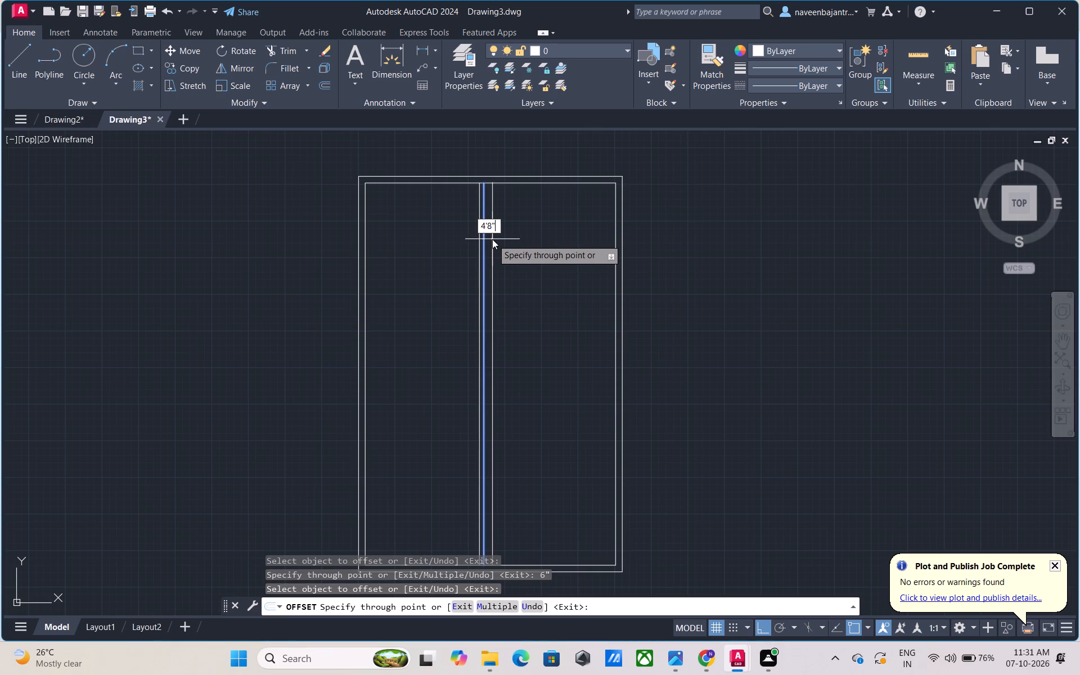
pyautogui.press('Return')
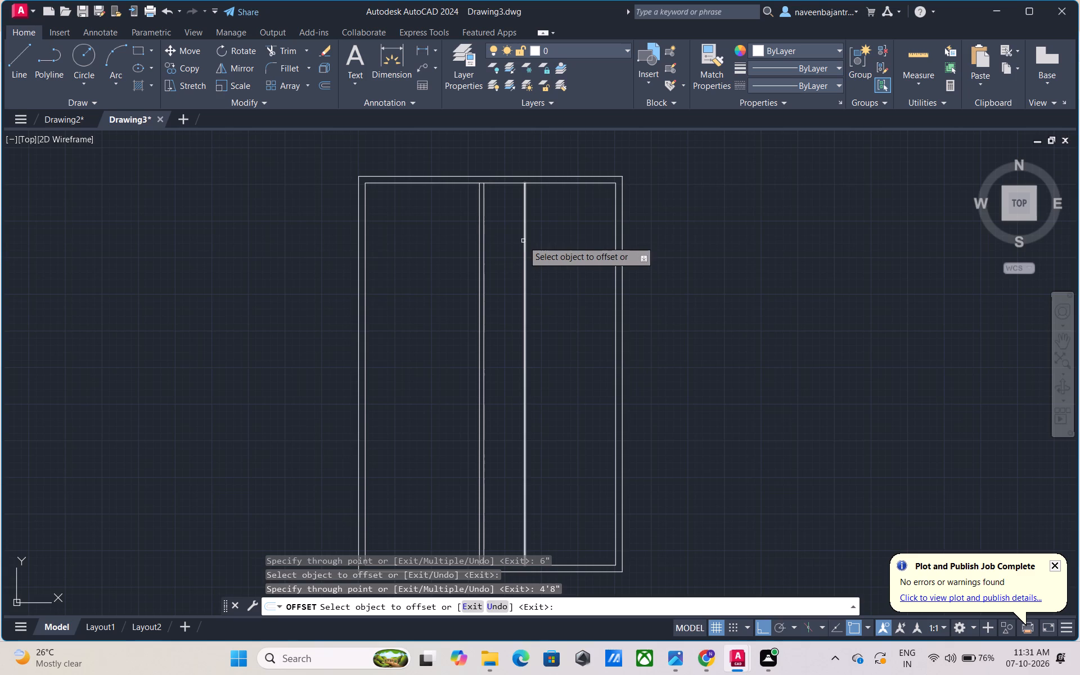
pyautogui.click(525, 245)
pyautogui.press('6')
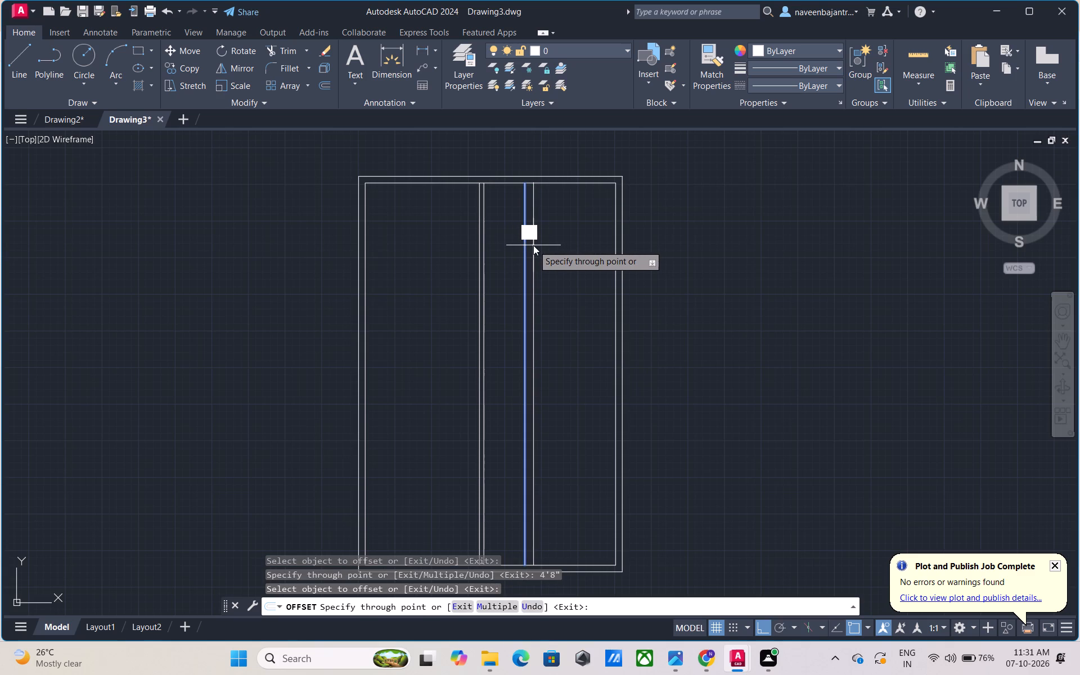
pyautogui.hotkey('shift', '"')
pyautogui.press('Return')
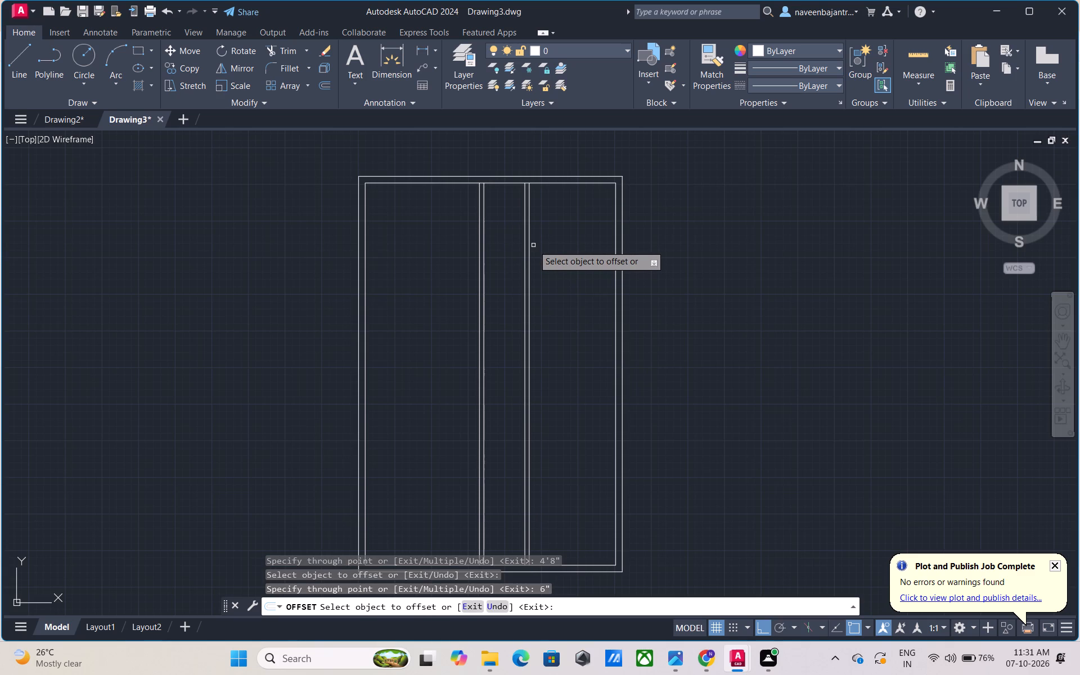
pyautogui.press('Escape')
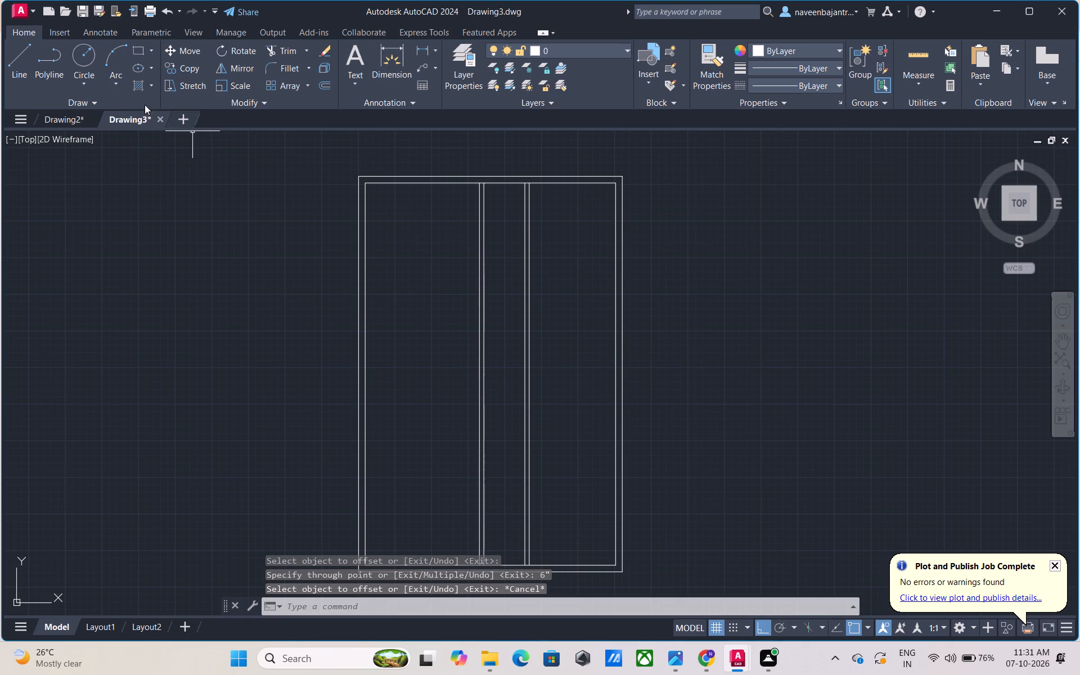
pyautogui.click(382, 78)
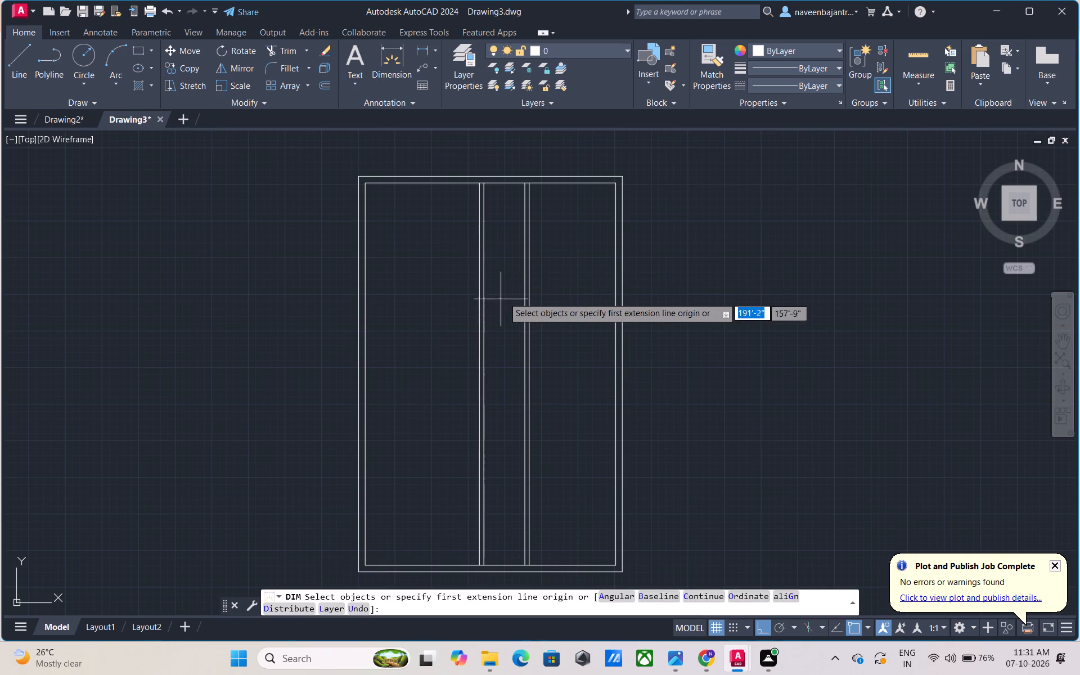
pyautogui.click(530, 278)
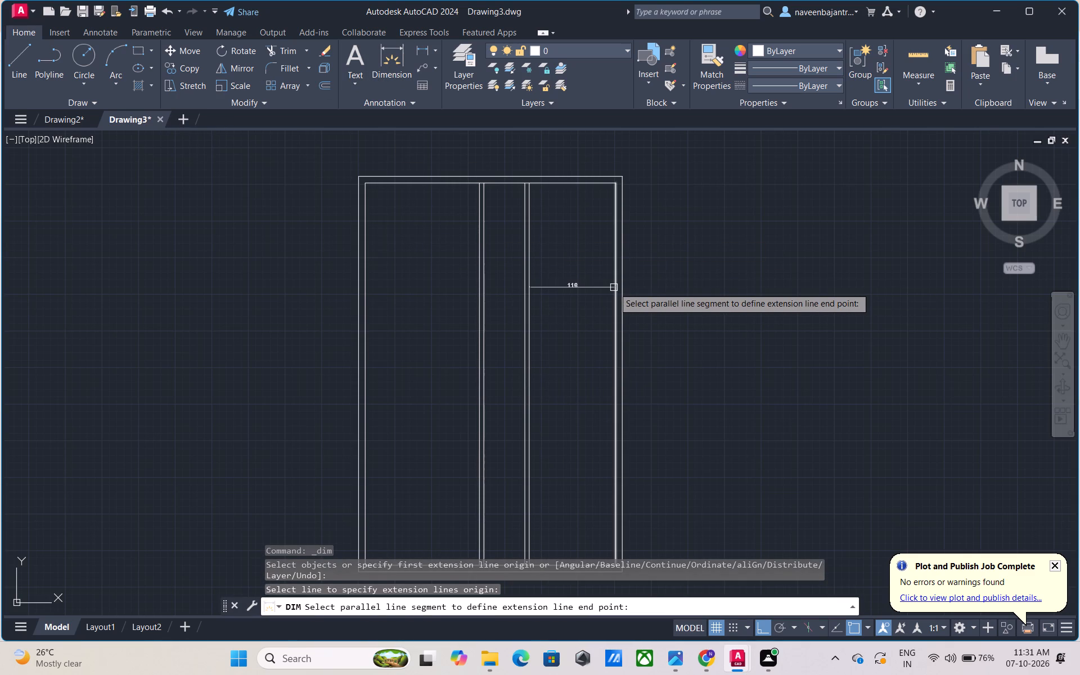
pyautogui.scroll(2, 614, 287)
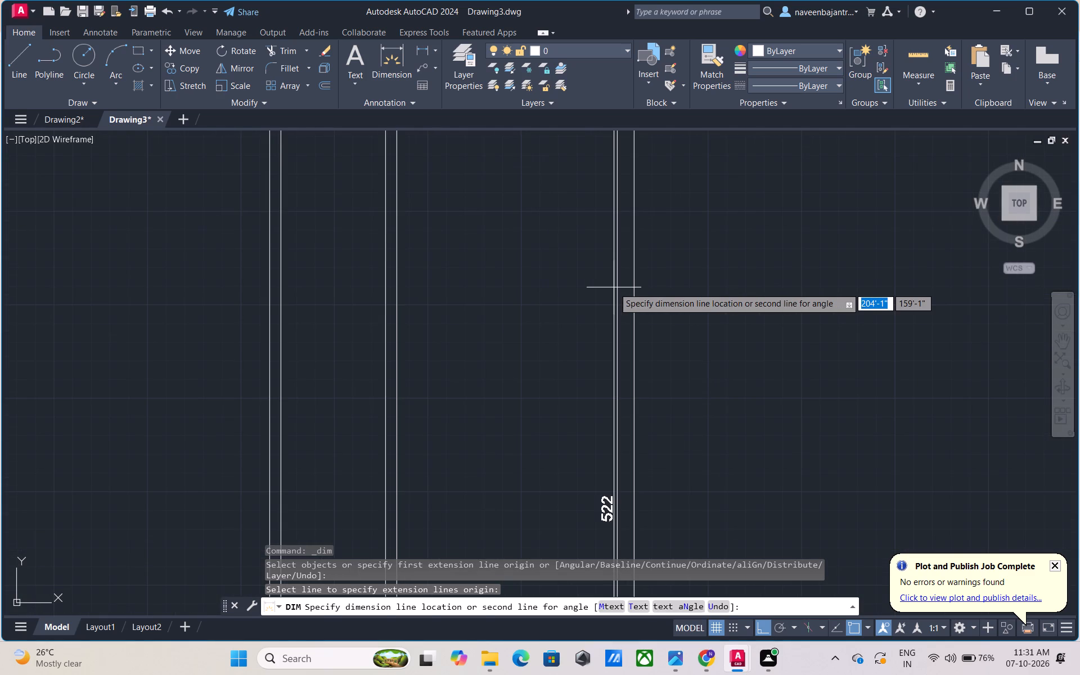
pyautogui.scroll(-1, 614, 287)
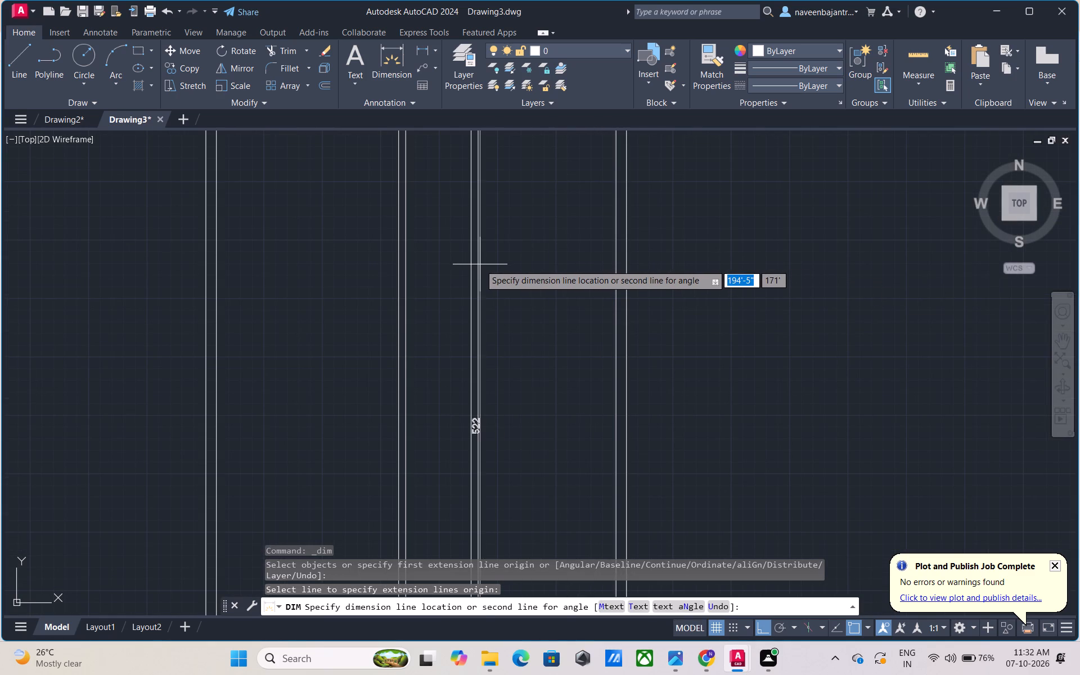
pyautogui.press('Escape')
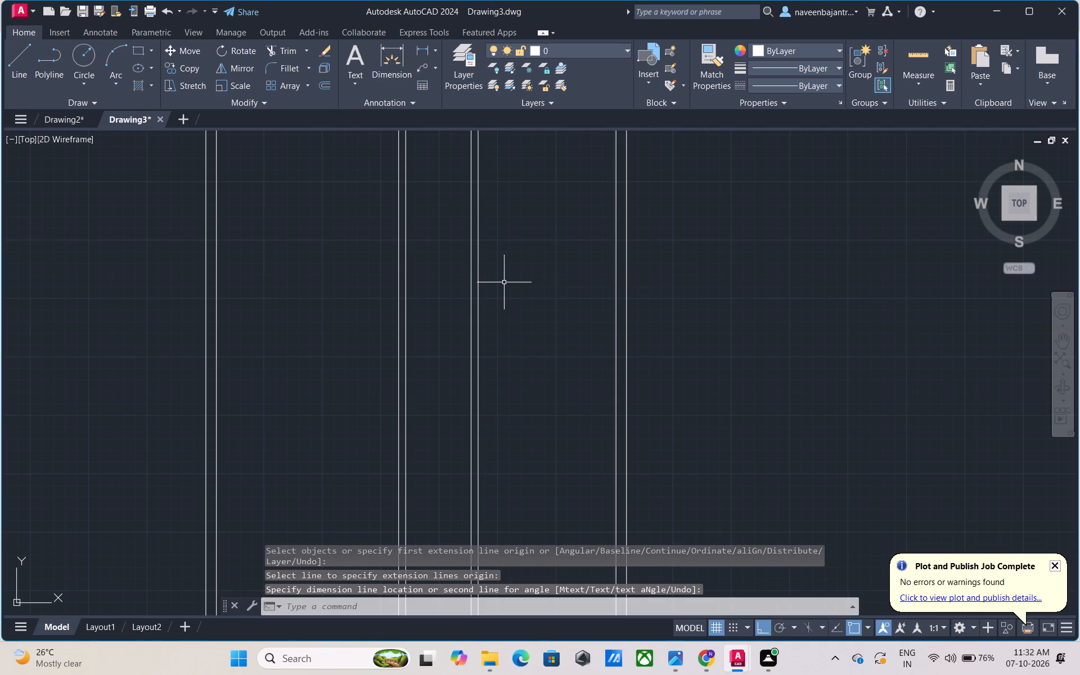
# Review the drawing units settings and accept them as they are.
pyautogui.press('u')
pyautogui.write('n')
pyautogui.press('space')
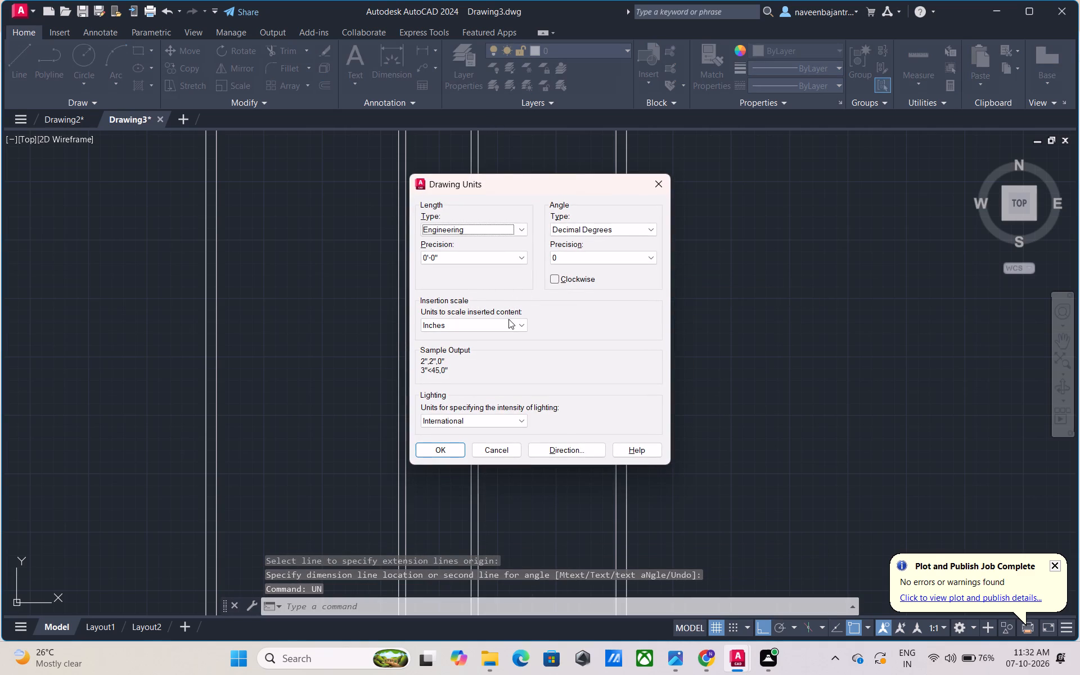
pyautogui.click(444, 445)
# Preview a dimension between the second partition's right line and the inner right wall line to check the room width.
pyautogui.scroll(-3, 457, 436)
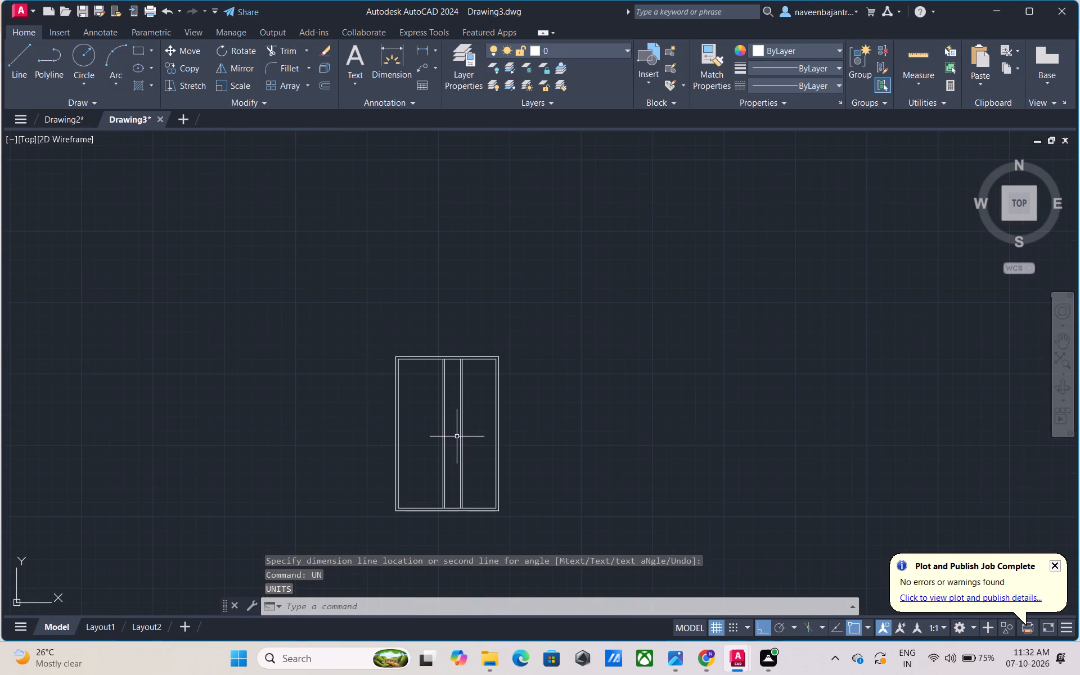
pyautogui.scroll(2, 457, 436)
pyautogui.scroll(-1, 457, 436)
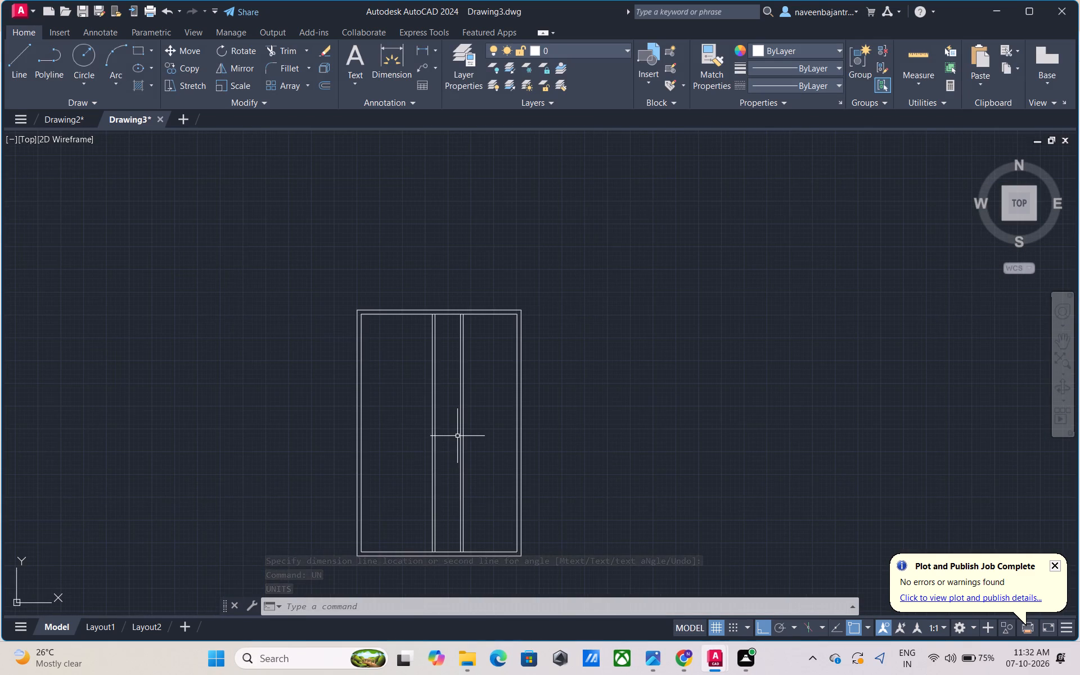
pyautogui.moveTo(400, 372); pyautogui.dragTo(405, 377, button='middle')
pyautogui.scroll(2, 406, 388)
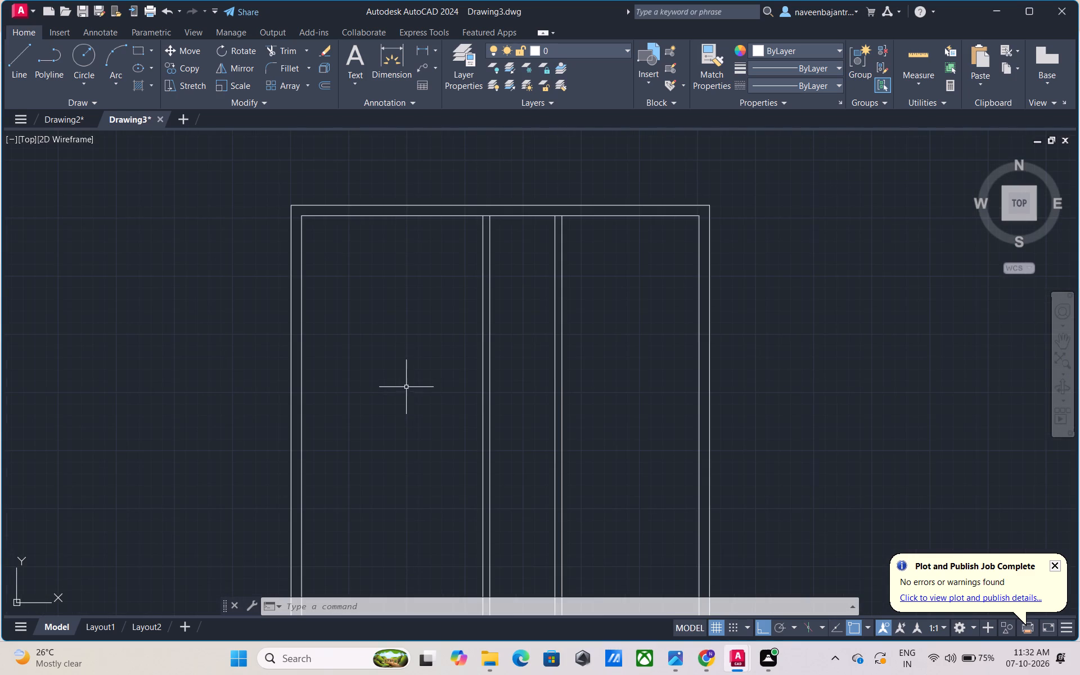
pyautogui.click(389, 58)
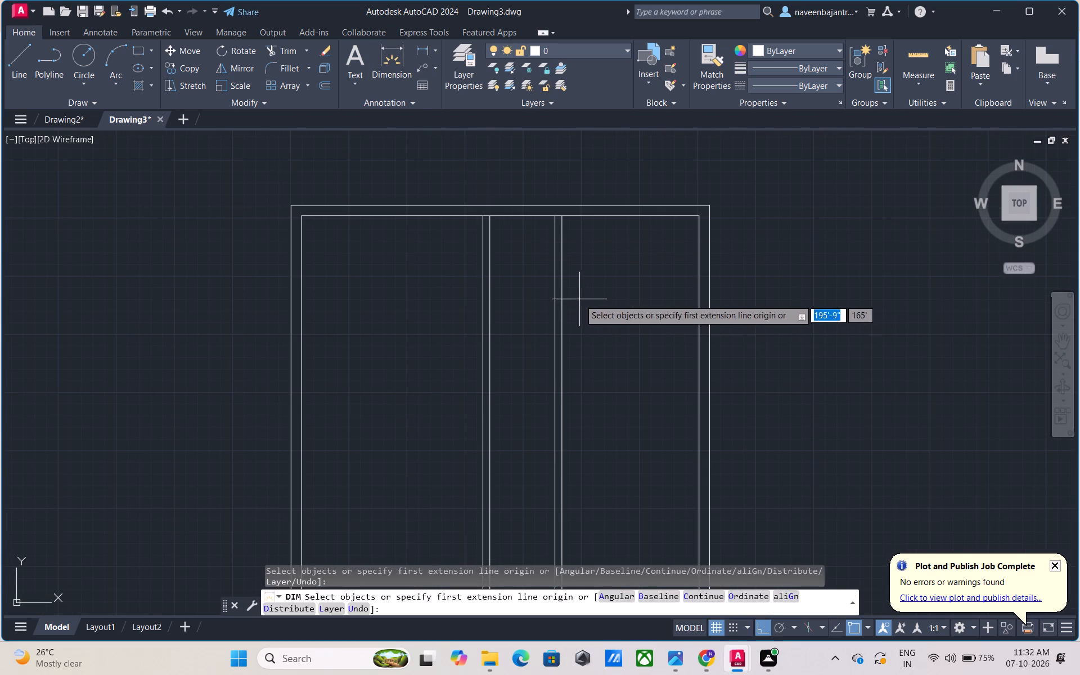
pyautogui.click(563, 314)
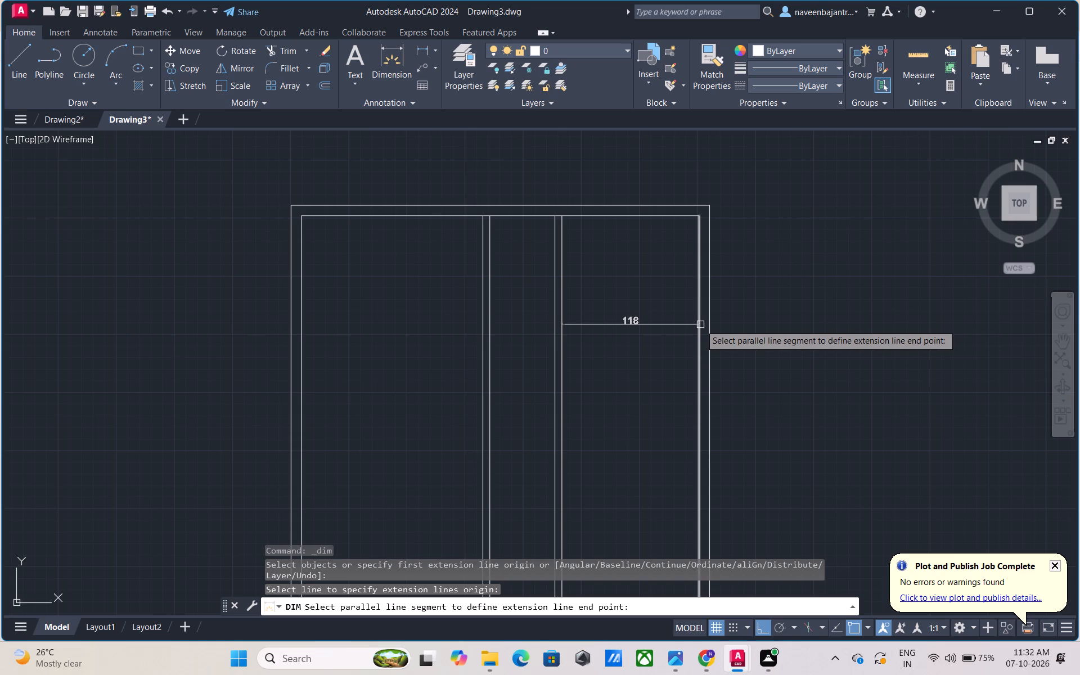
pyautogui.press('Escape')
# Set the drawing's length units to Architectural with 0'-0 1/2" precision, keeping inches as the insertion scale.
pyautogui.write('un')
pyautogui.press('space')
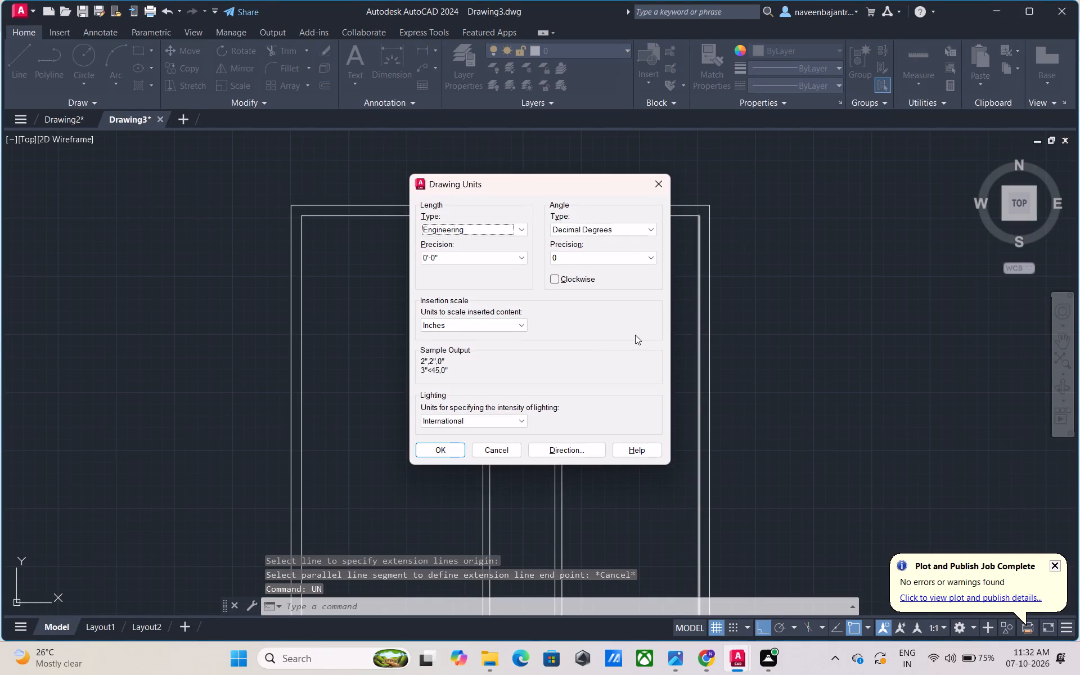
pyautogui.click(489, 258)
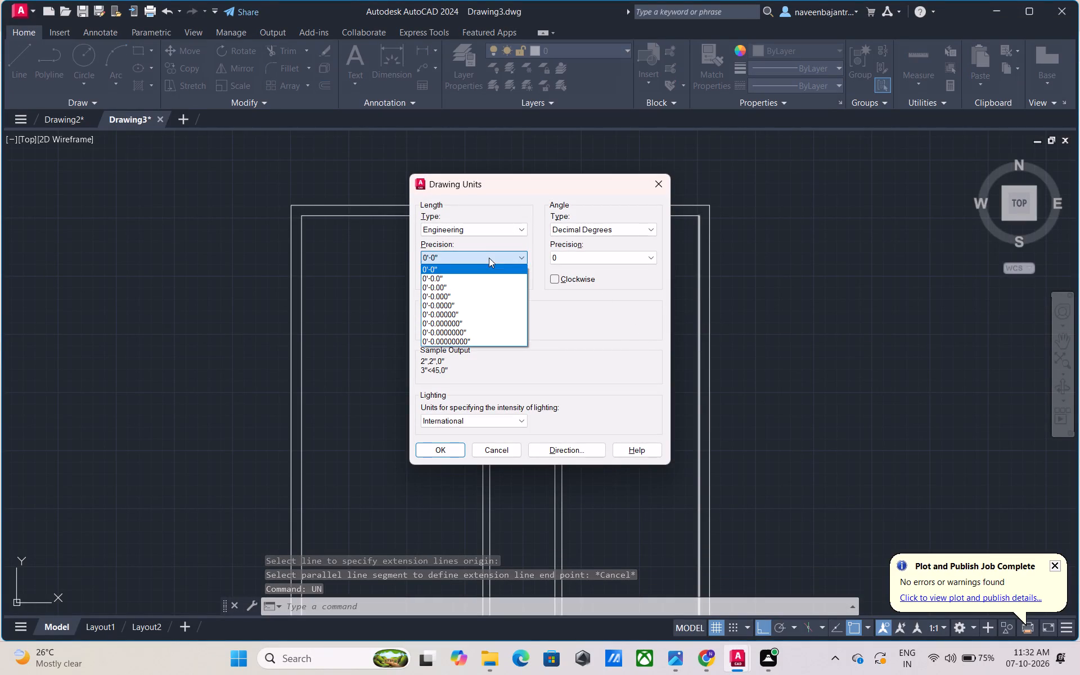
pyautogui.click(454, 280)
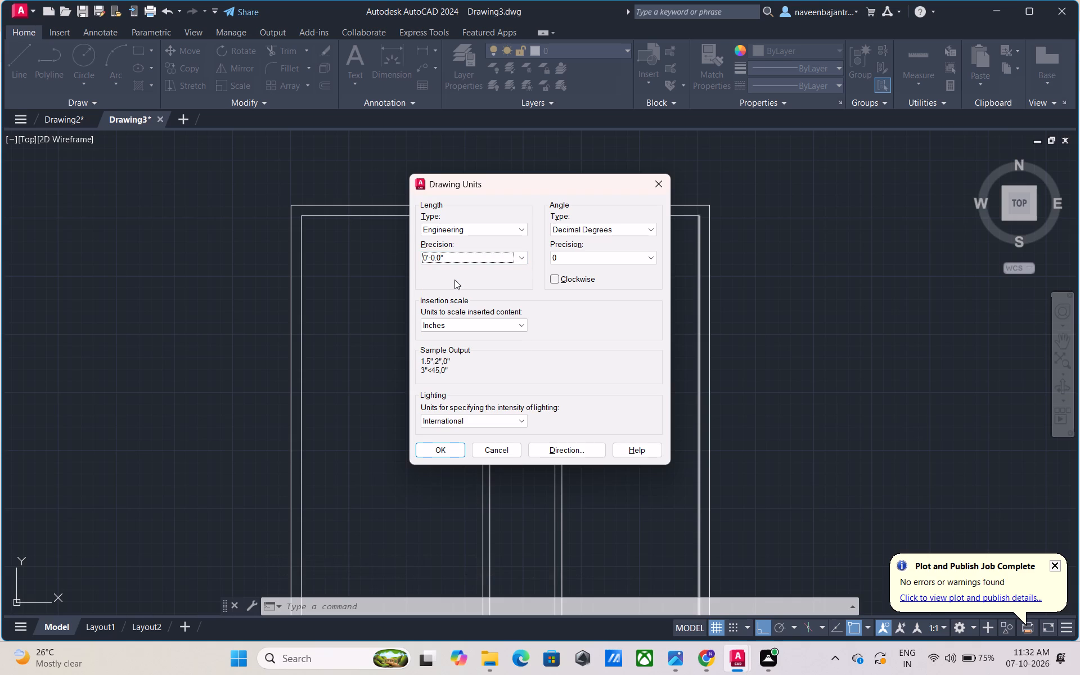
pyautogui.click(521, 230)
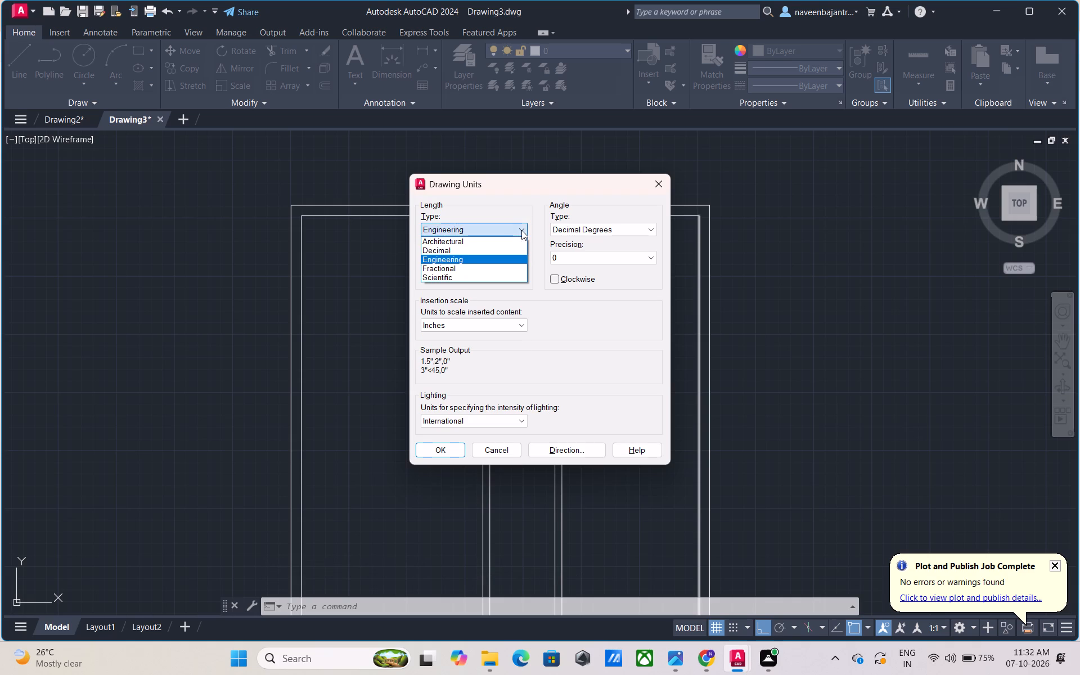
pyautogui.click(458, 240)
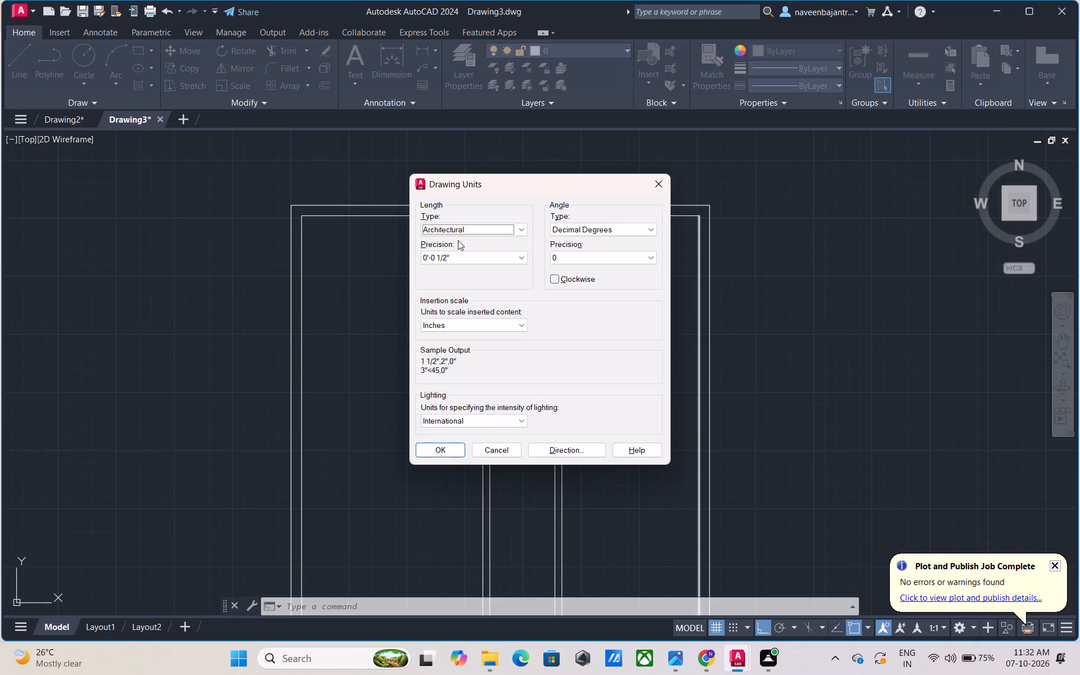
pyautogui.click(476, 322)
pyautogui.click(476, 322)
# Set the angle units to Decimal Degrees with 0.0 precision and clockwise measurement, and accept the drawing units.
pyautogui.click(625, 261)
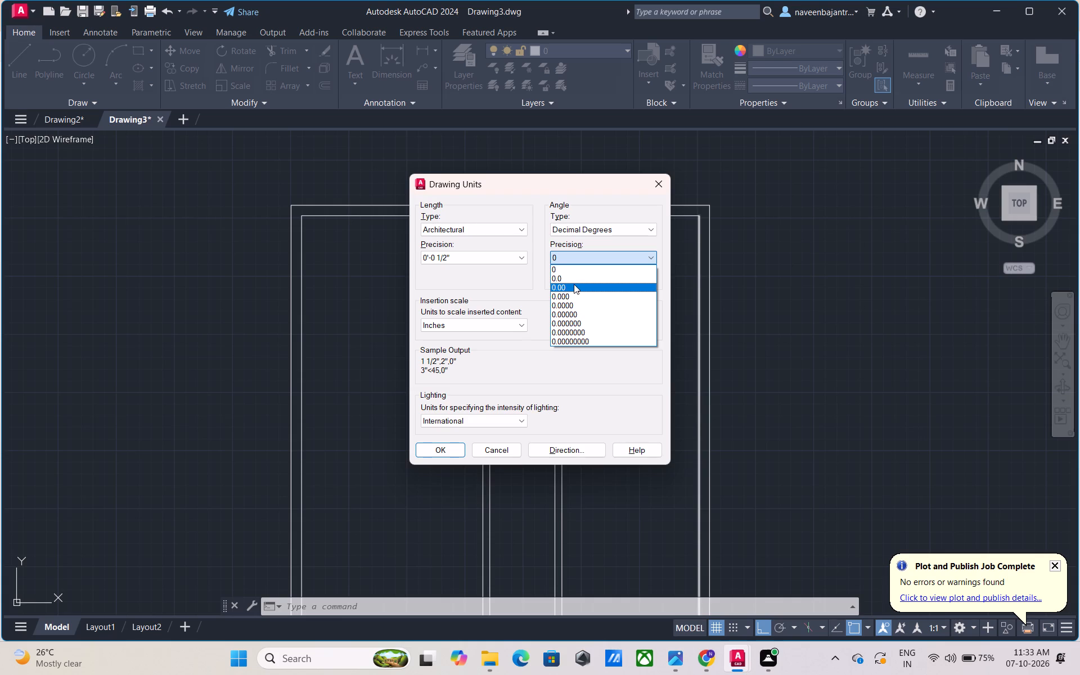
pyautogui.doubleClick(574, 284)
pyautogui.click(473, 253)
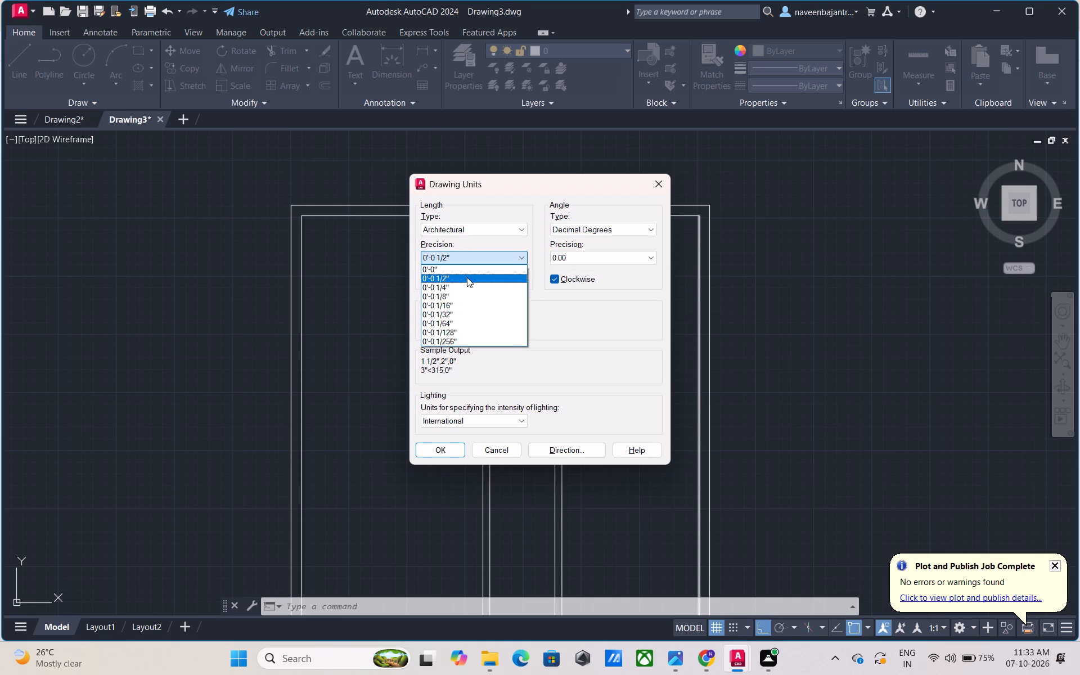
pyautogui.click(608, 259)
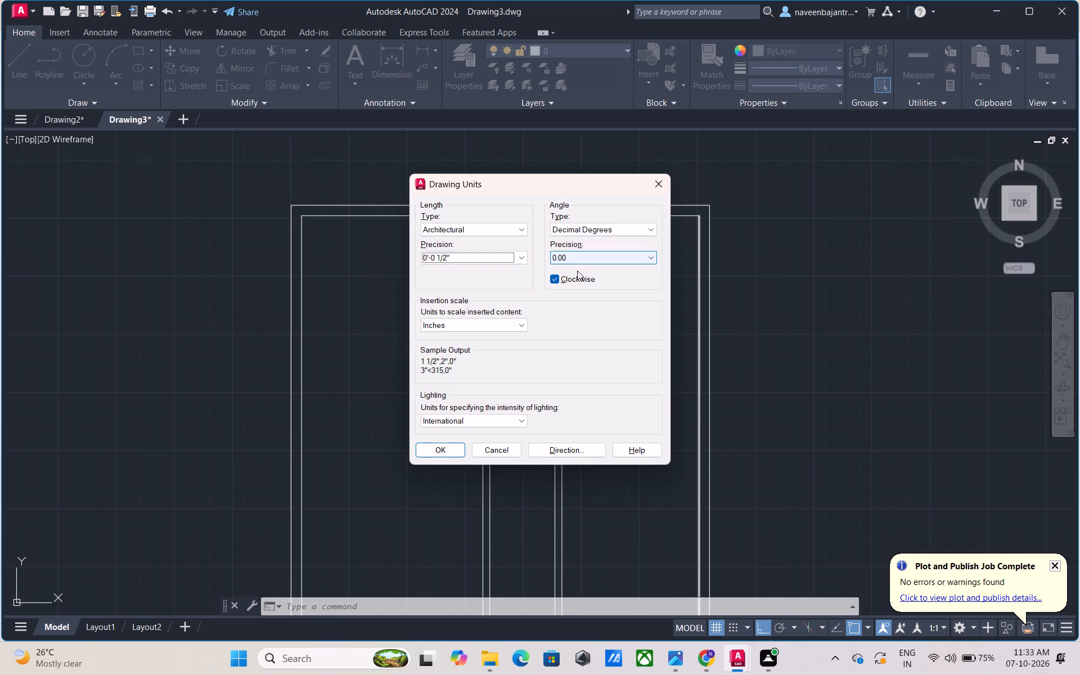
pyautogui.click(573, 261)
pyautogui.click(561, 277)
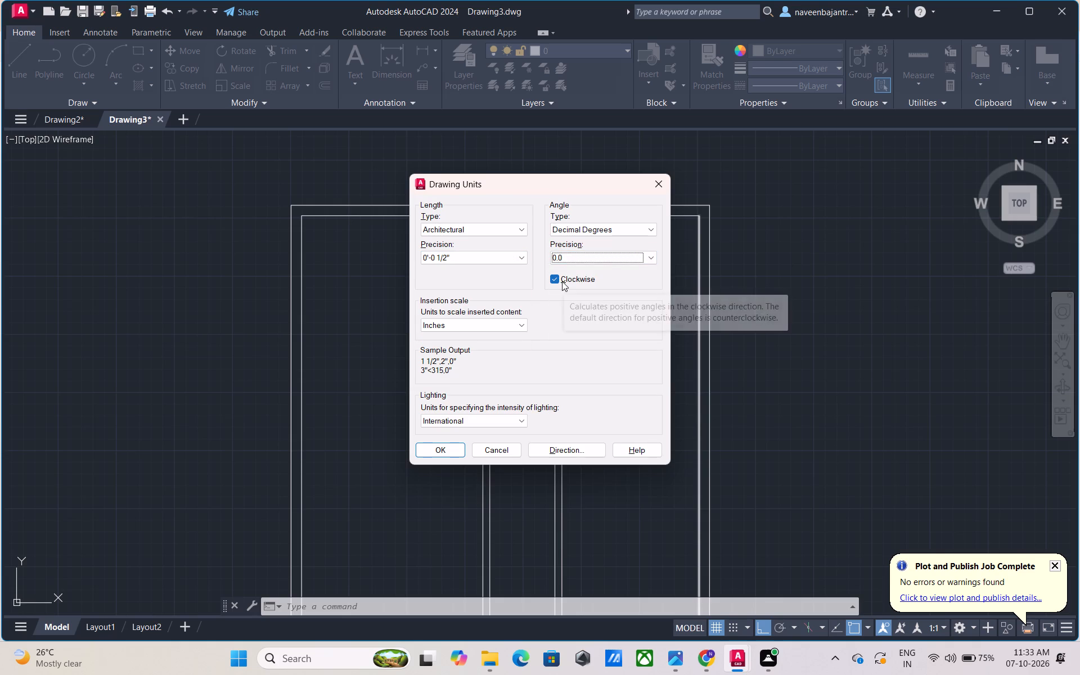
pyautogui.click(618, 228)
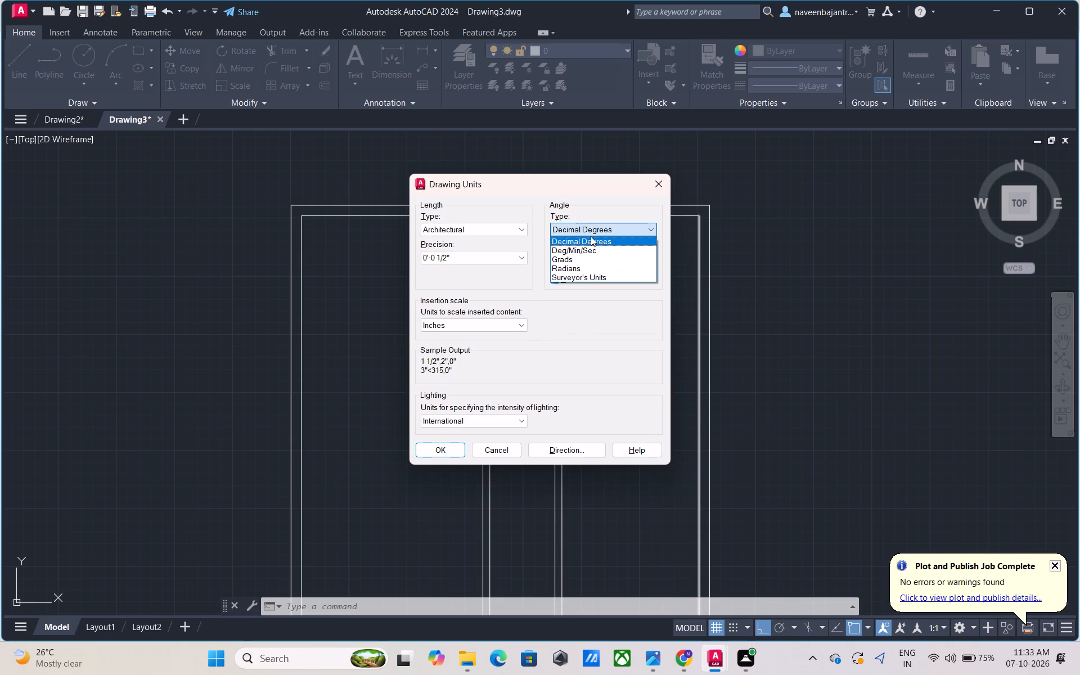
pyautogui.click(591, 236)
pyautogui.click(591, 241)
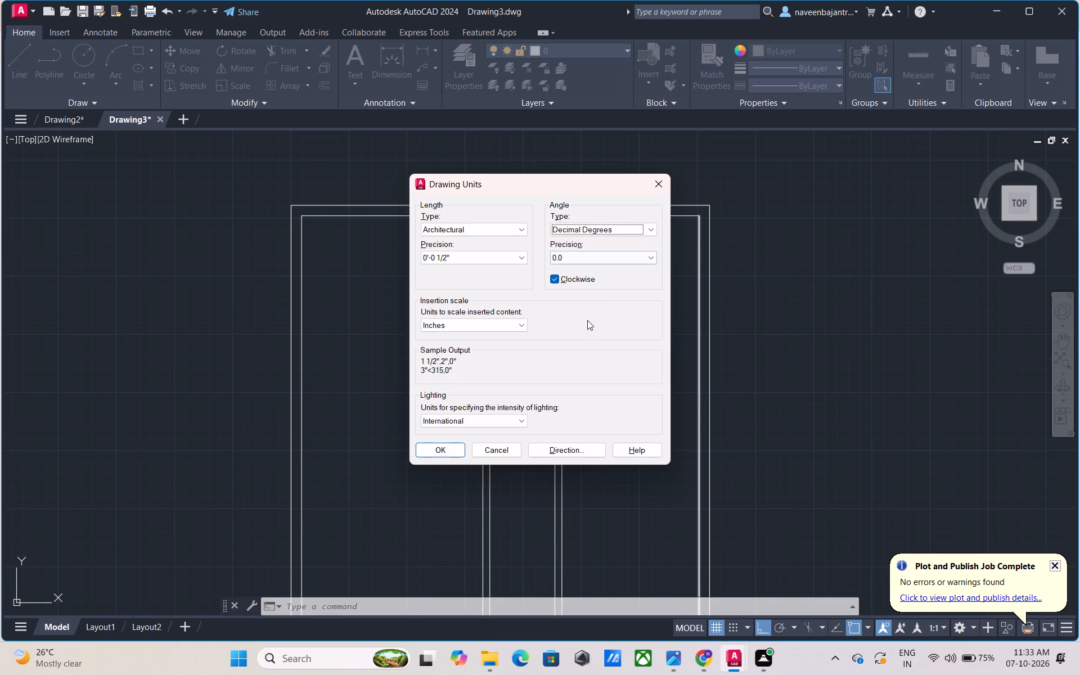
pyautogui.click(444, 448)
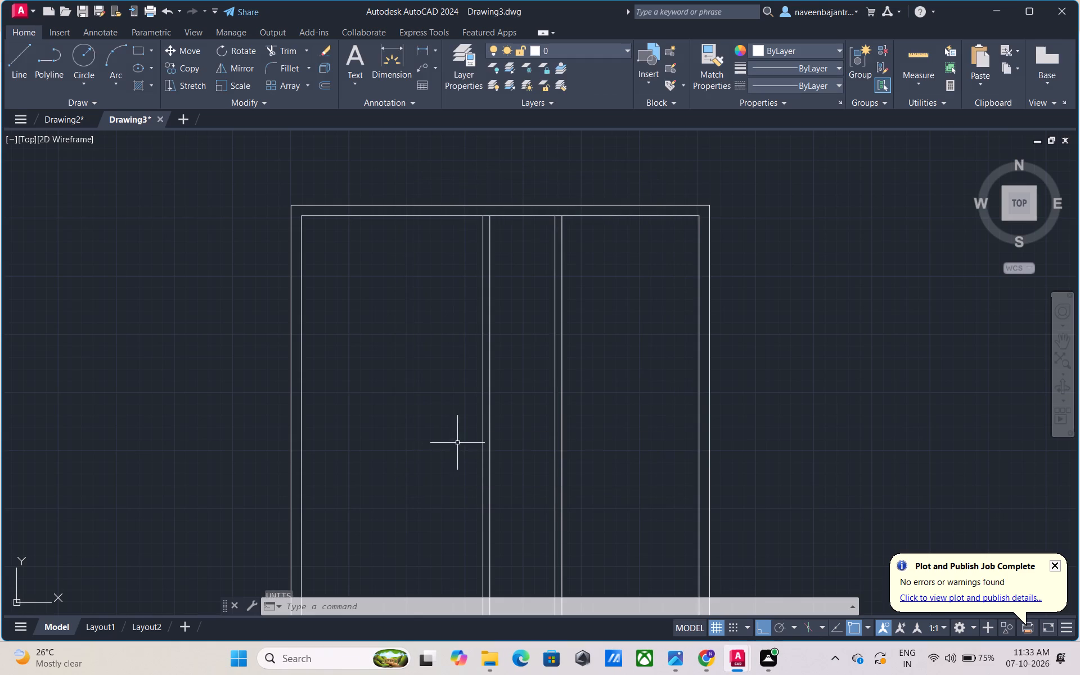
# Preview a dimension between the second partition's right line and the inner right wall line to check its unit format.
pyautogui.click(391, 61)
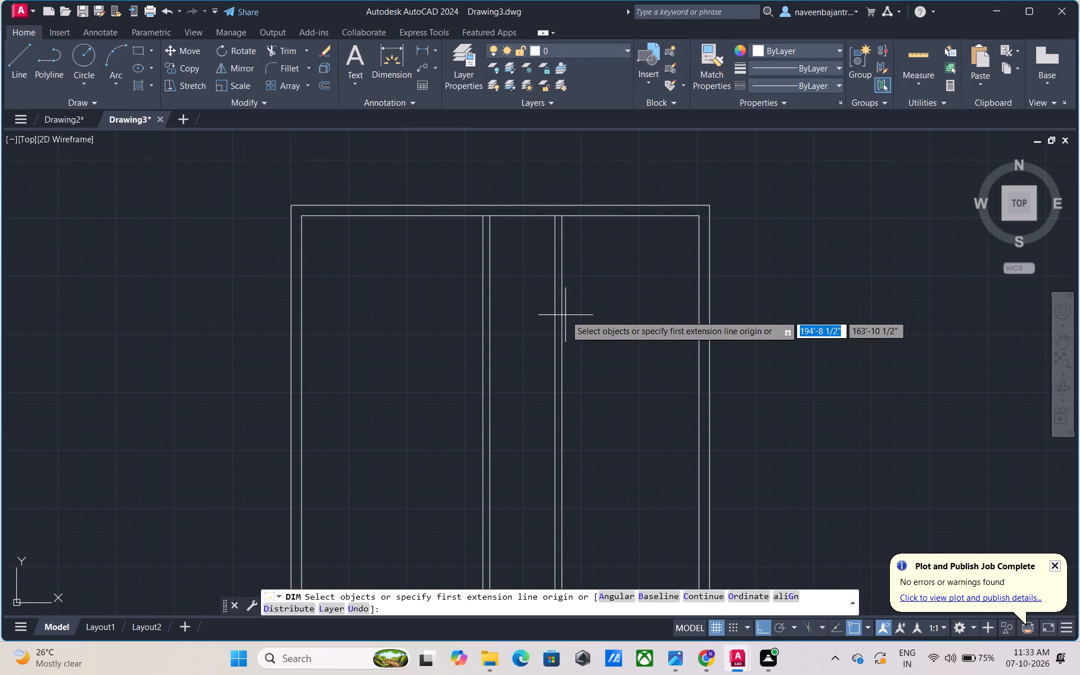
pyautogui.click(564, 319)
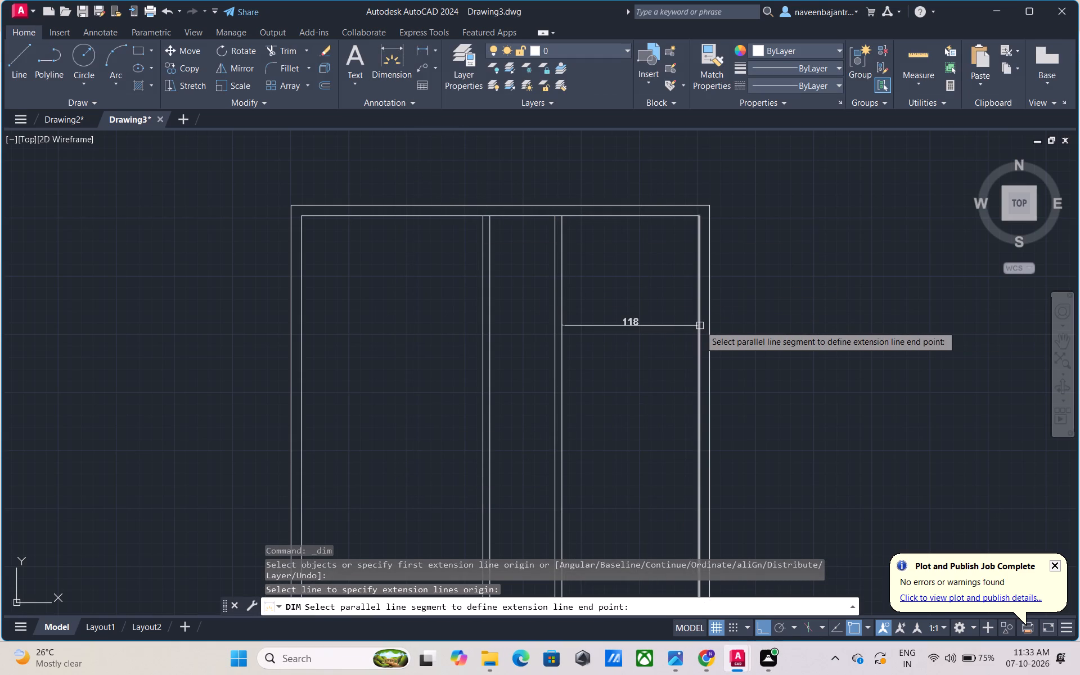
pyautogui.press('Escape')
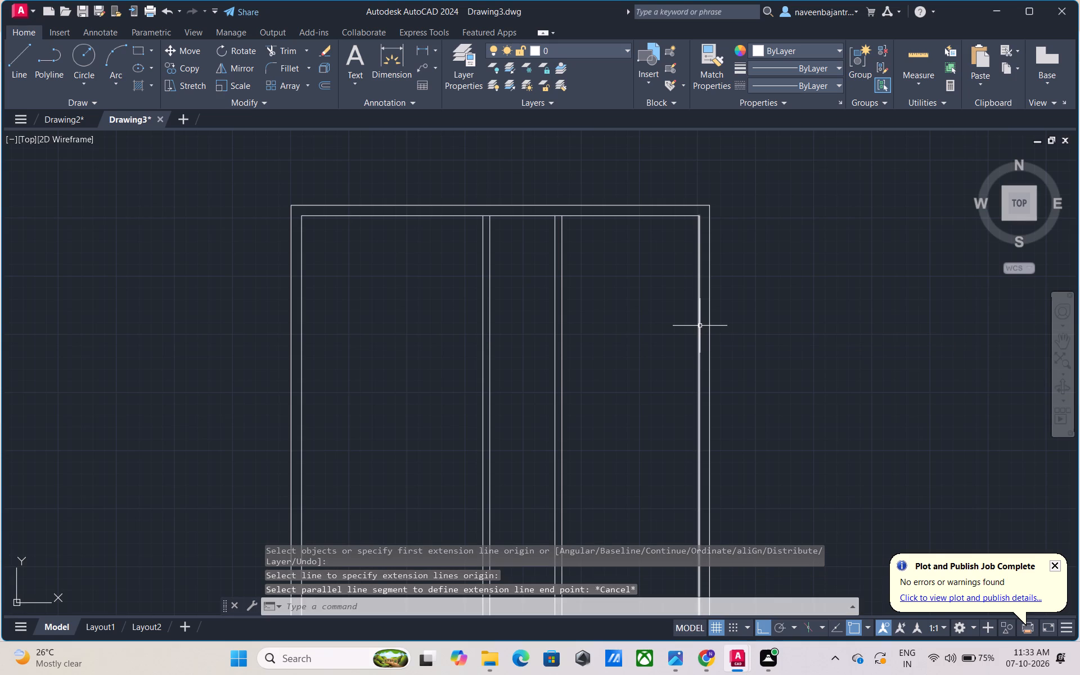
# Review the primary units of the ISO-25 dimension style, keep its linear precision at 0.00, and make the style current.
pyautogui.press('d')
pyautogui.press('space')
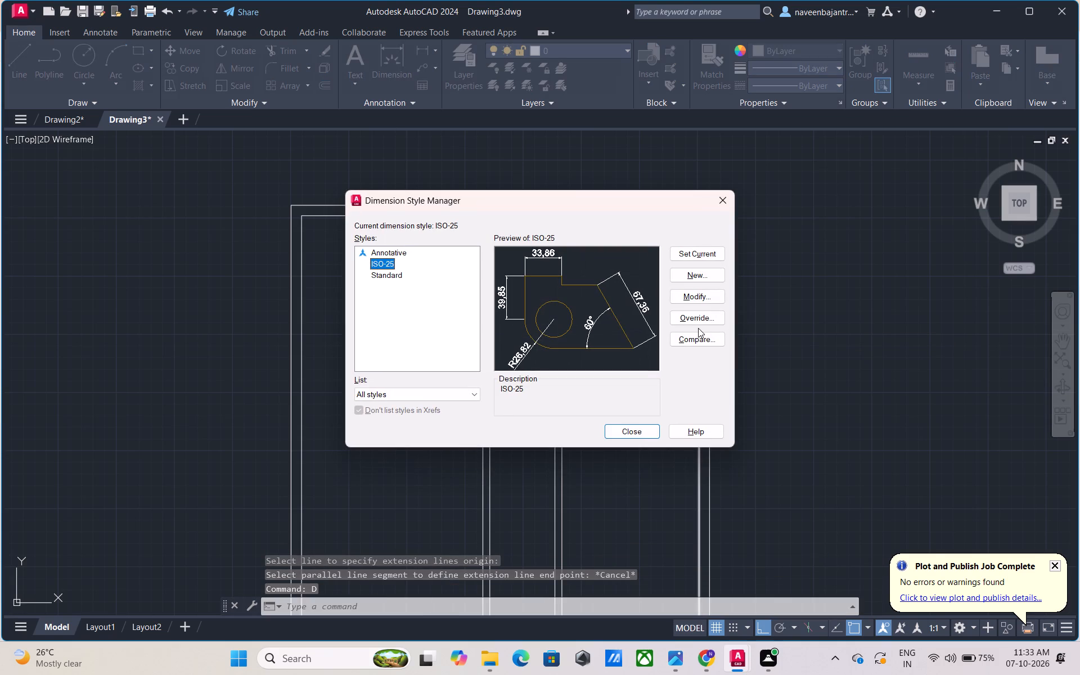
pyautogui.click(699, 292)
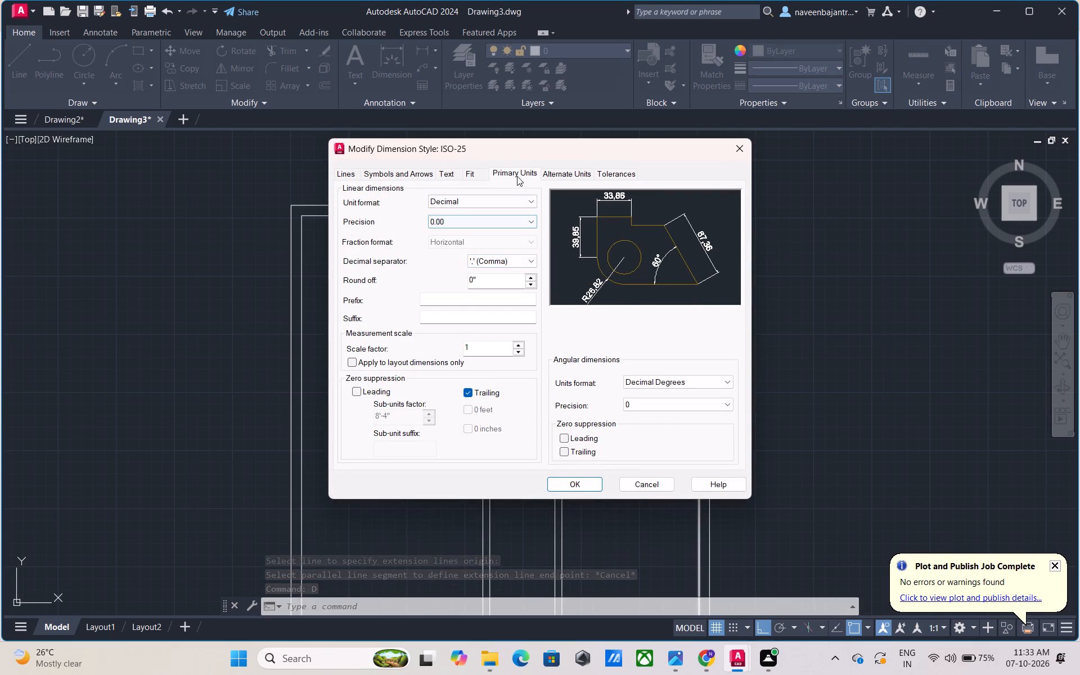
pyautogui.click(517, 172)
pyautogui.click(512, 222)
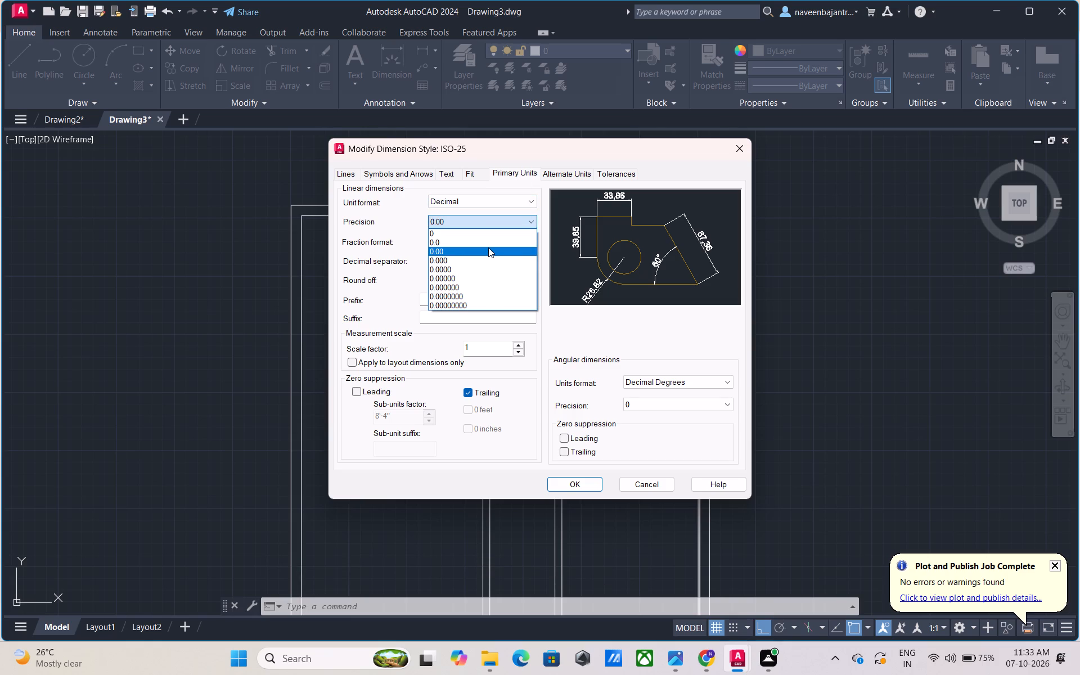
pyautogui.click(488, 247)
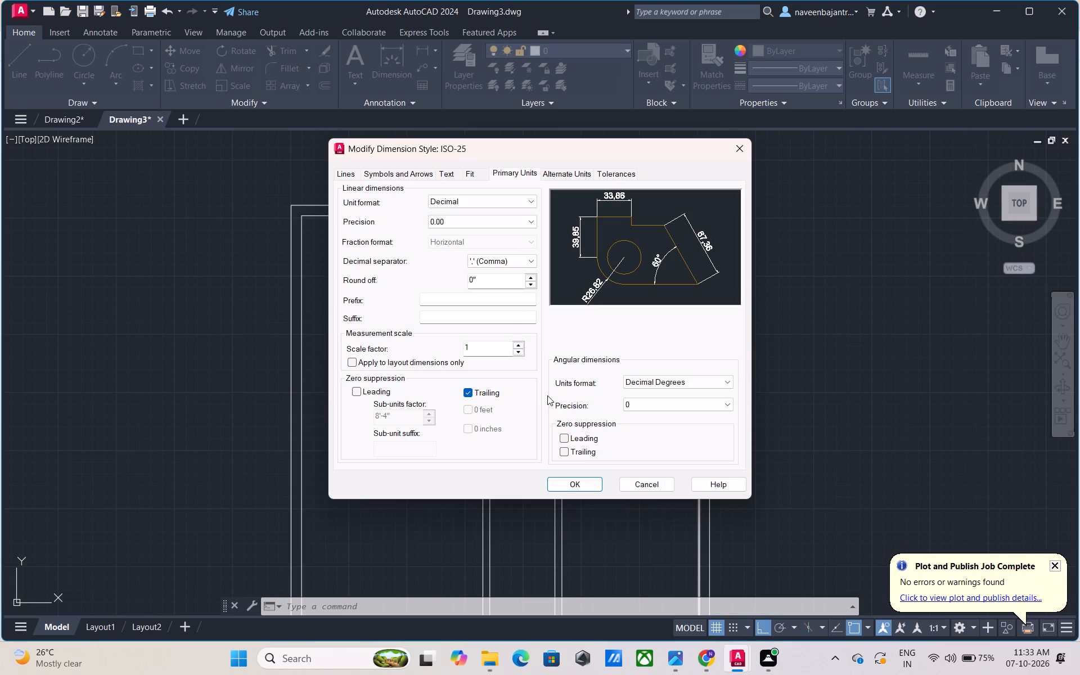
pyautogui.click(577, 487)
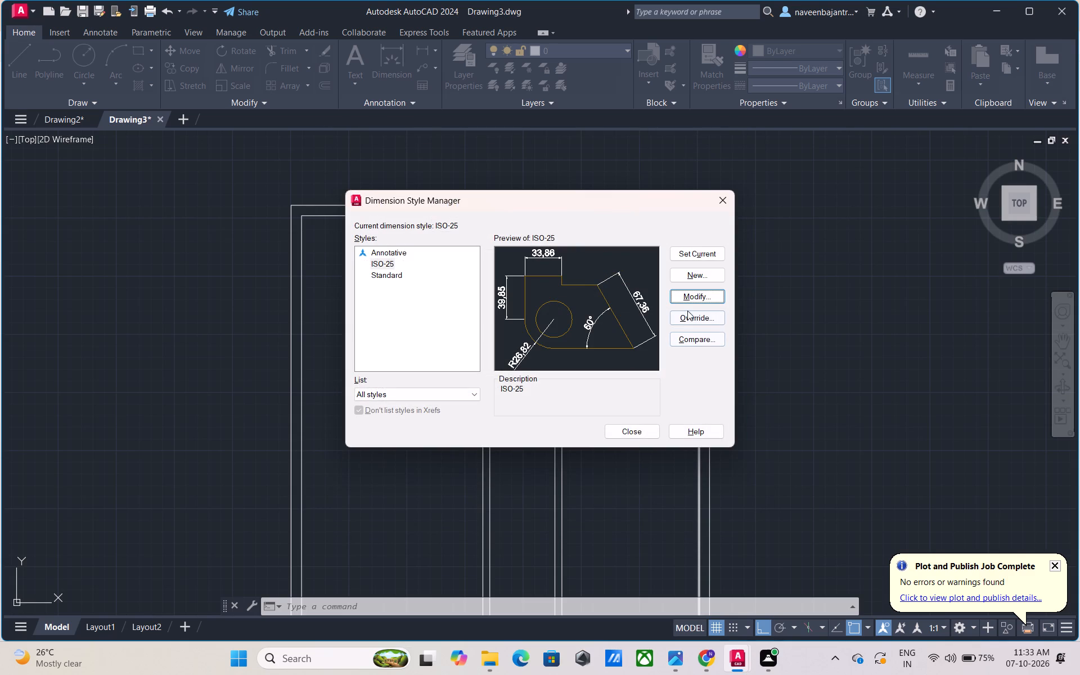
pyautogui.click(691, 255)
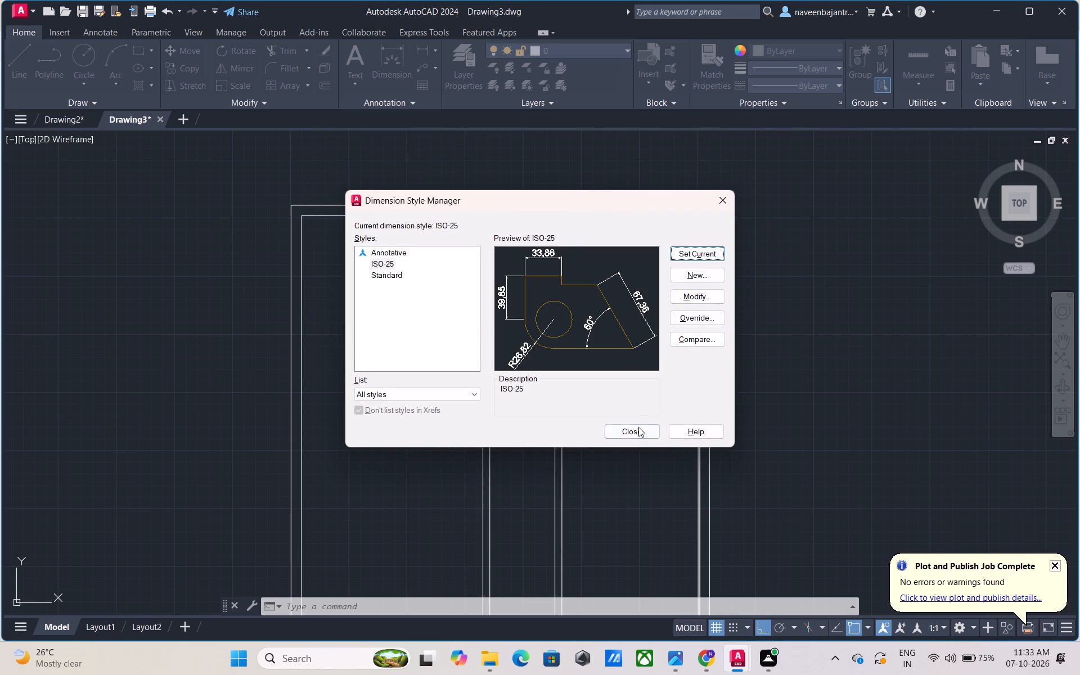
pyautogui.click(638, 430)
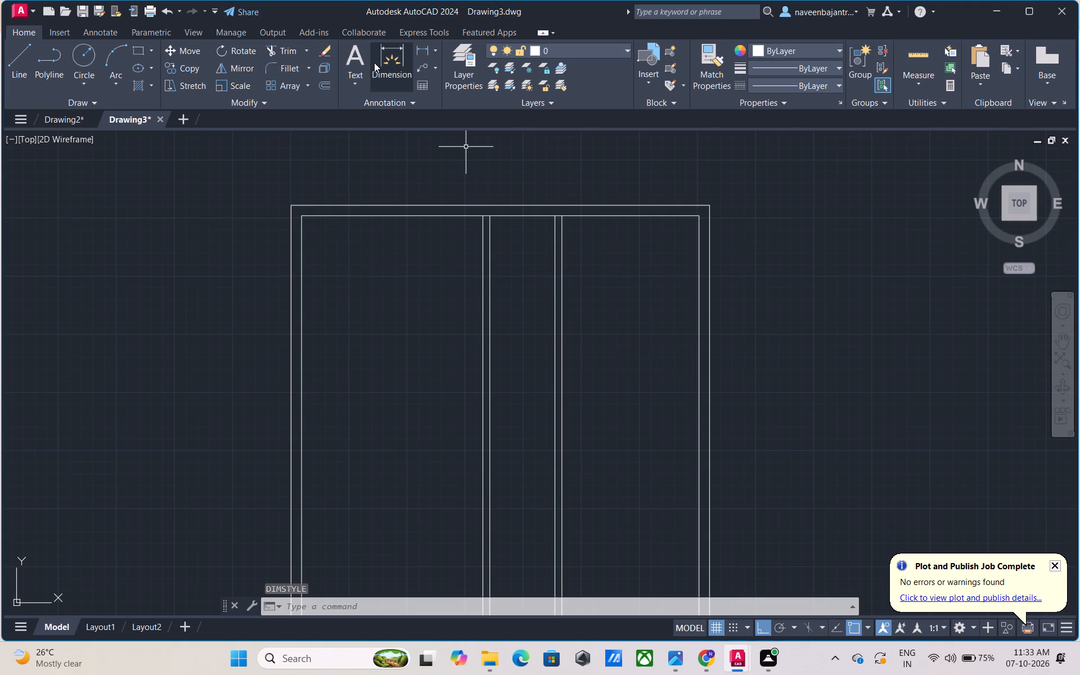
# Start a new dimension for the room between the second partition and the right wall.
pyautogui.click(374, 62)
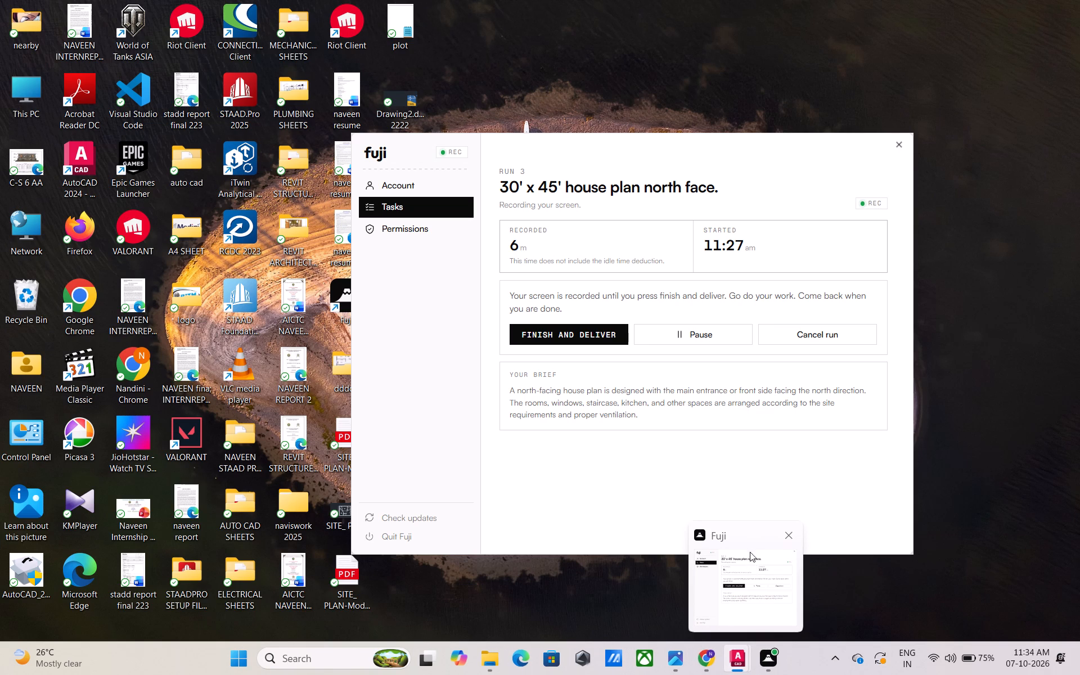
pyautogui.scroll(-1, 629, 420)
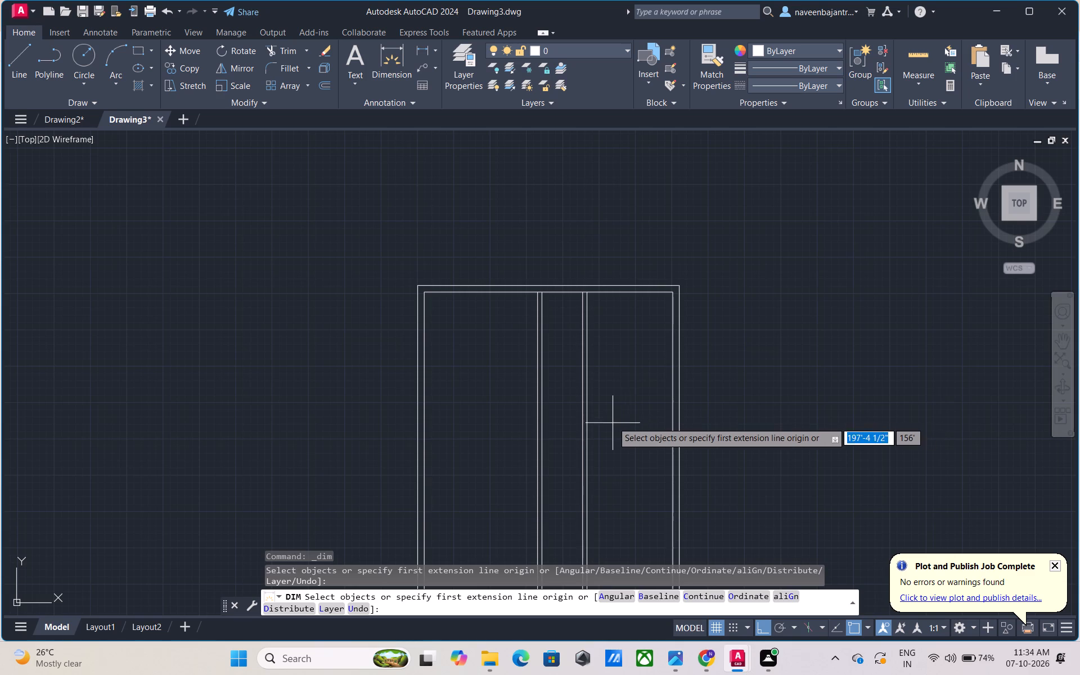
pyautogui.scroll(-1, 613, 417)
pyautogui.moveTo(622, 425); pyautogui.dragTo(606, 335, button='middle')
pyautogui.scroll(1, 606, 331)
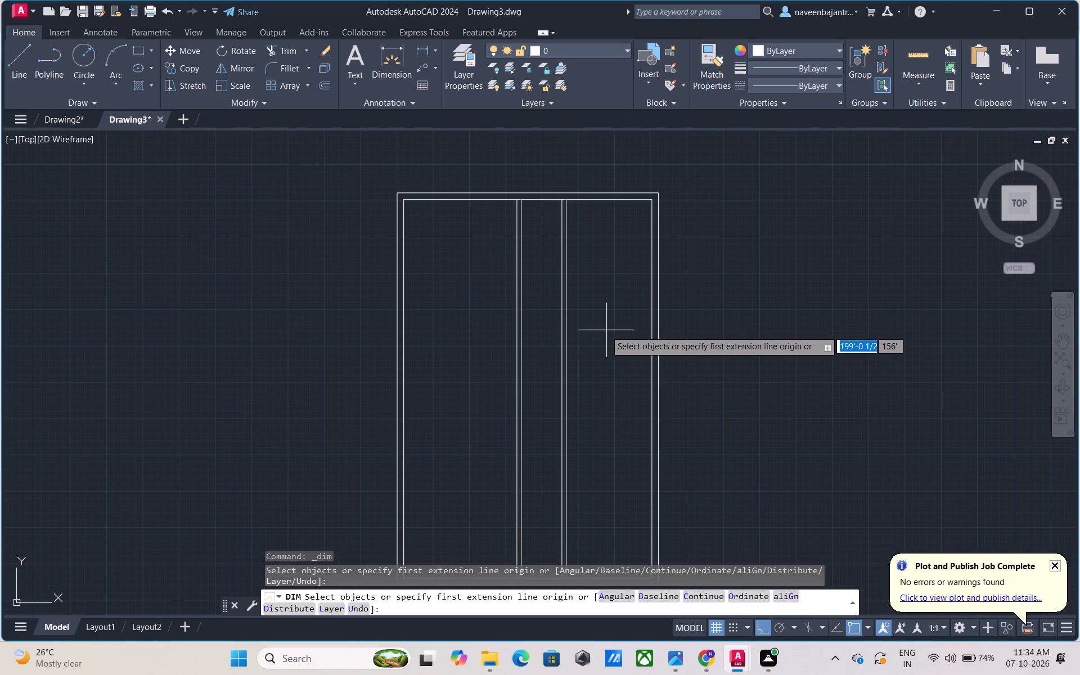
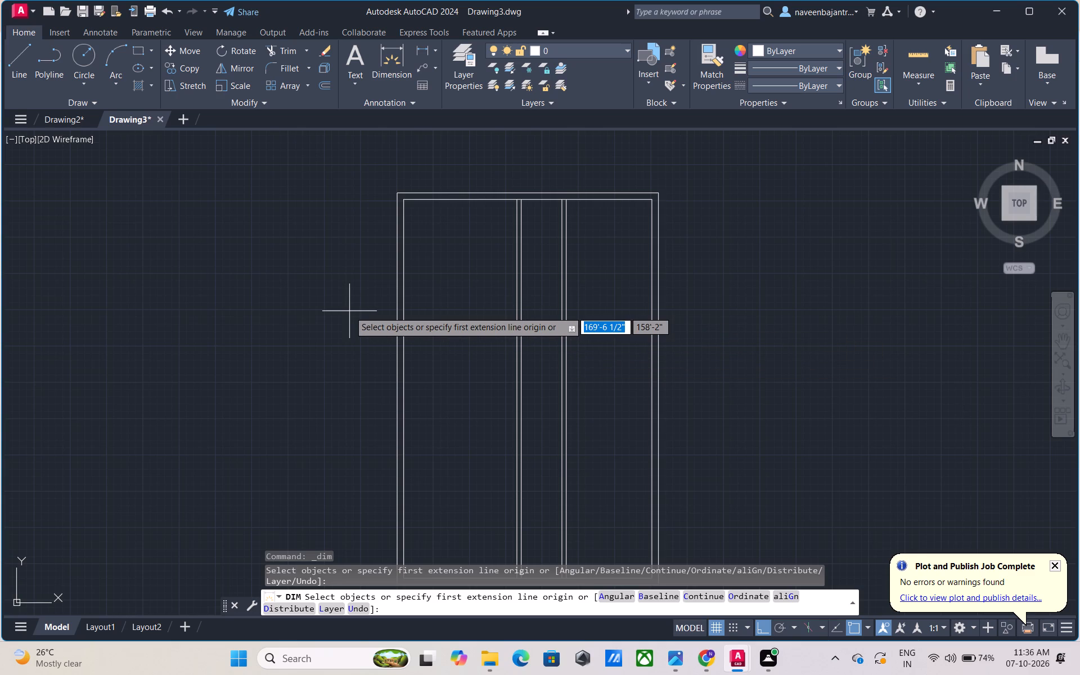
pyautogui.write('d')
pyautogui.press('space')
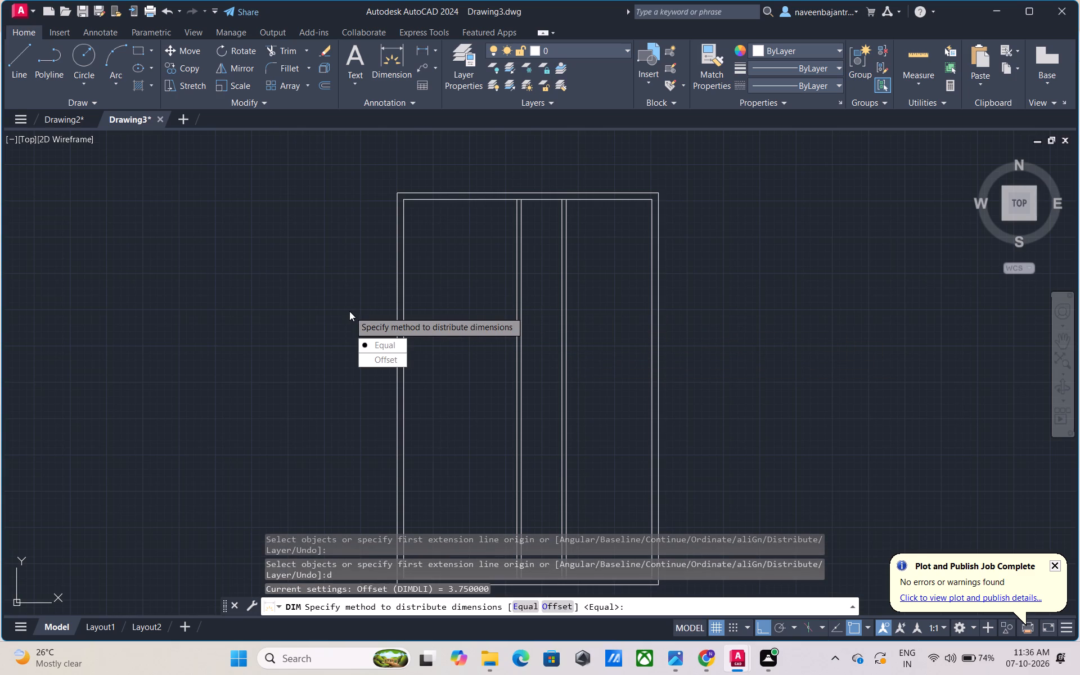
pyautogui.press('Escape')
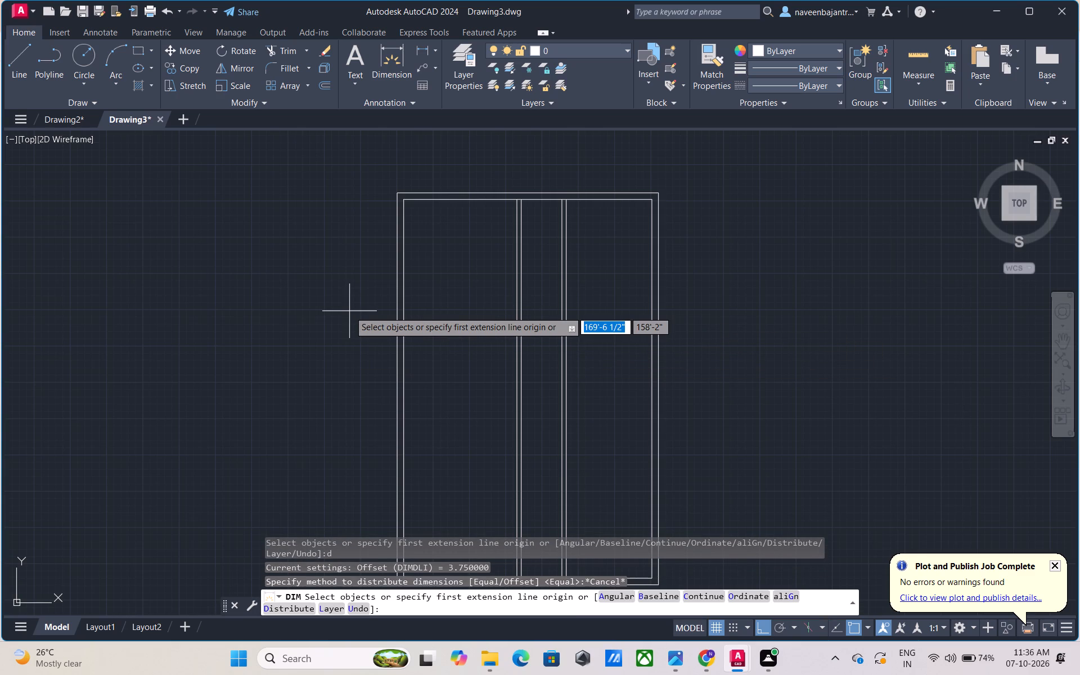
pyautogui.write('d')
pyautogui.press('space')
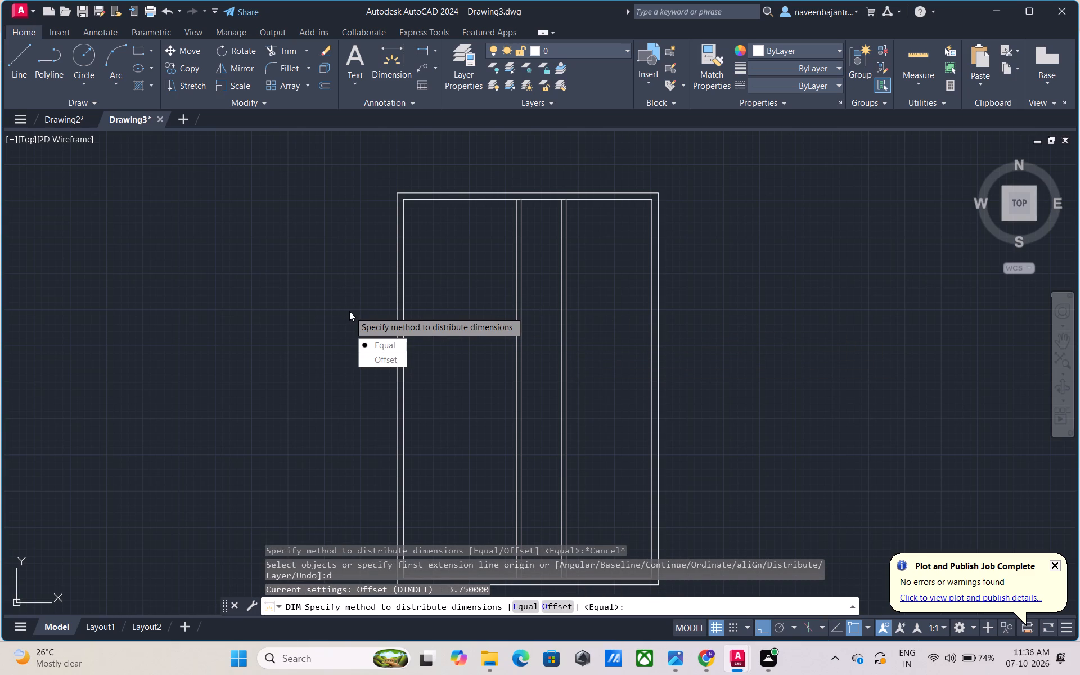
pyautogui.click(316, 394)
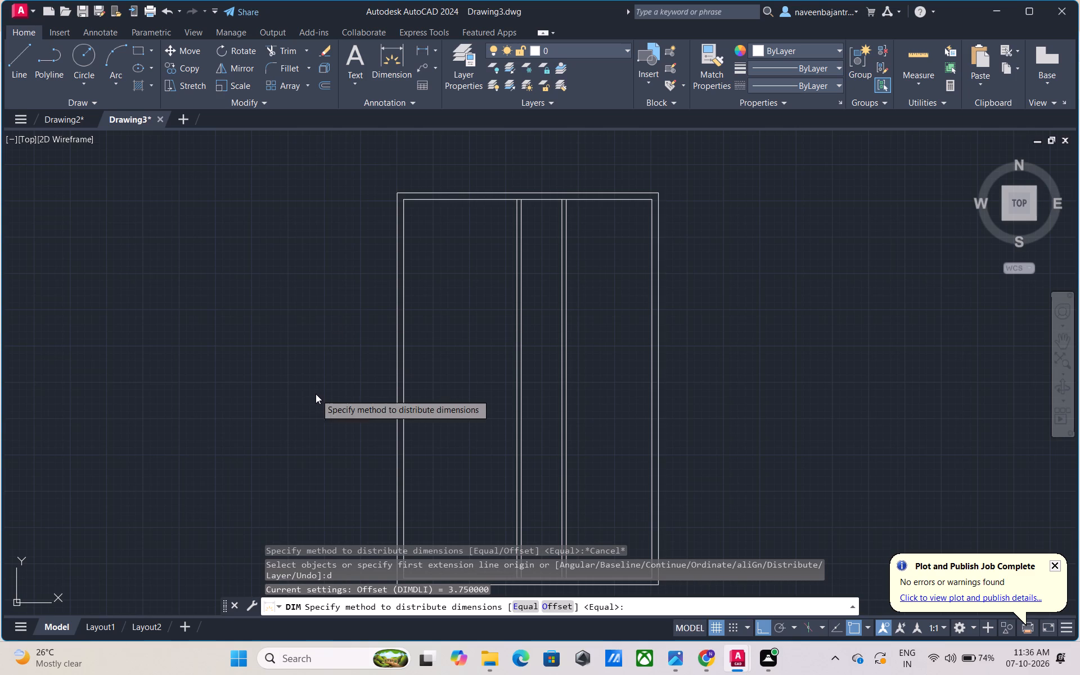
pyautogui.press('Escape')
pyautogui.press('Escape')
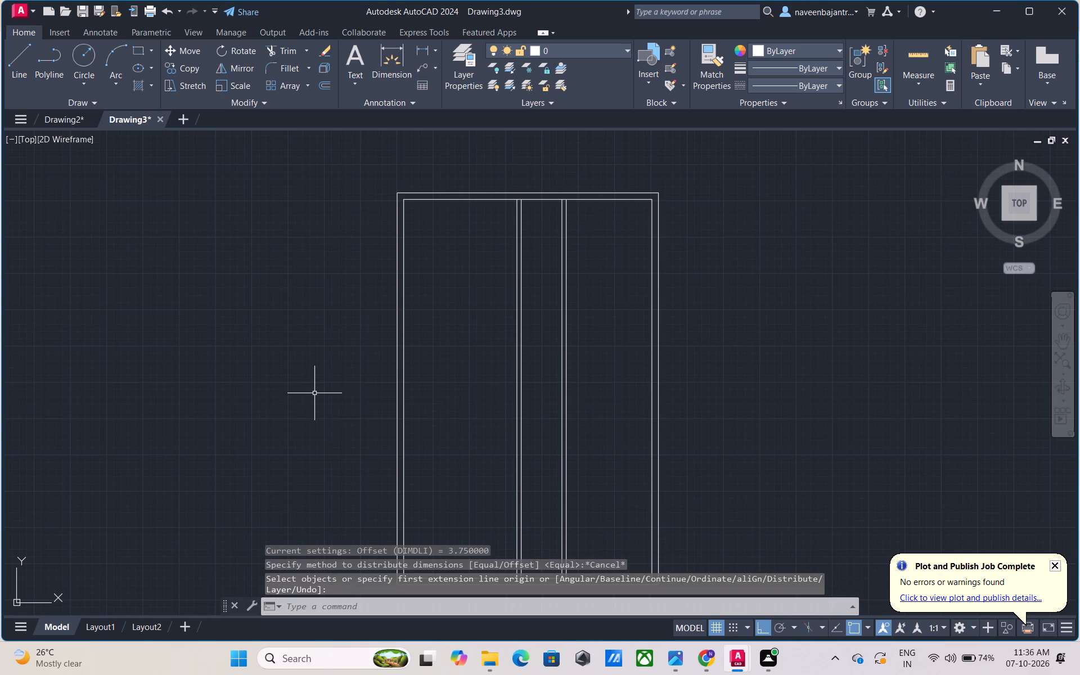
# Open the ISO-25 dimension style for modification and set its text height to 9".
pyautogui.press('d')
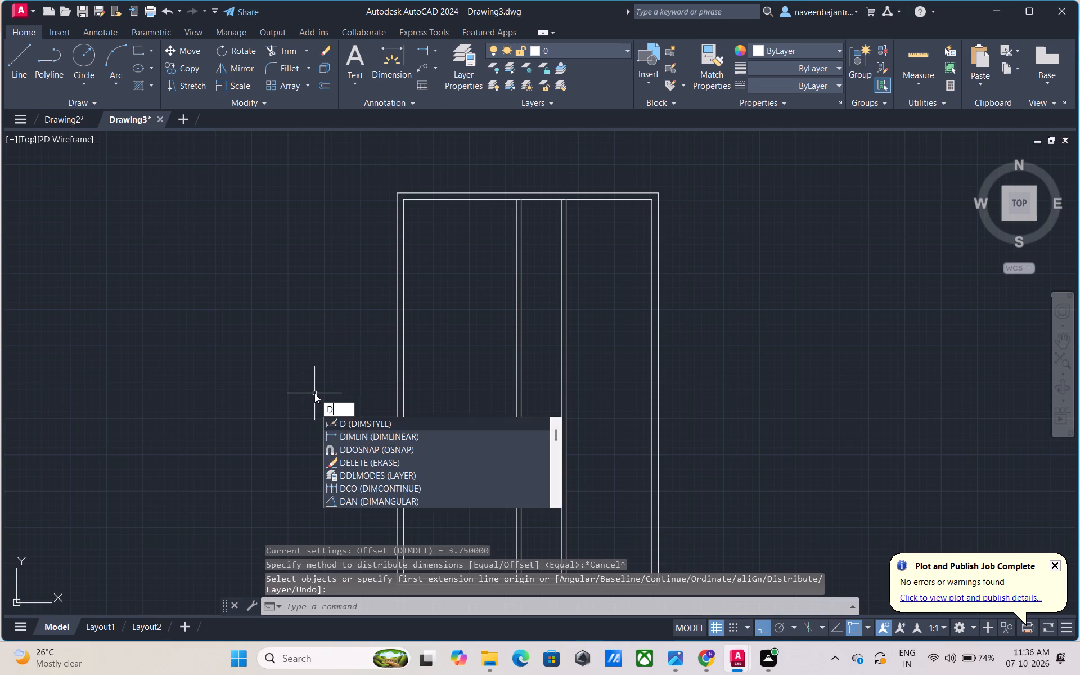
pyautogui.press('space')
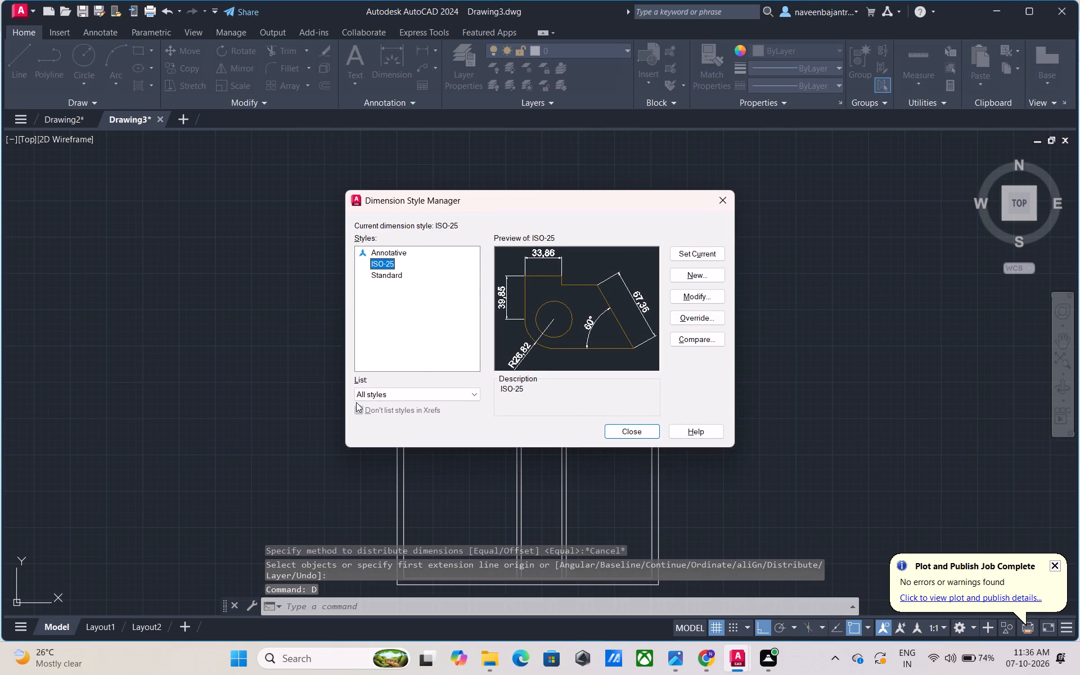
pyautogui.click(692, 291)
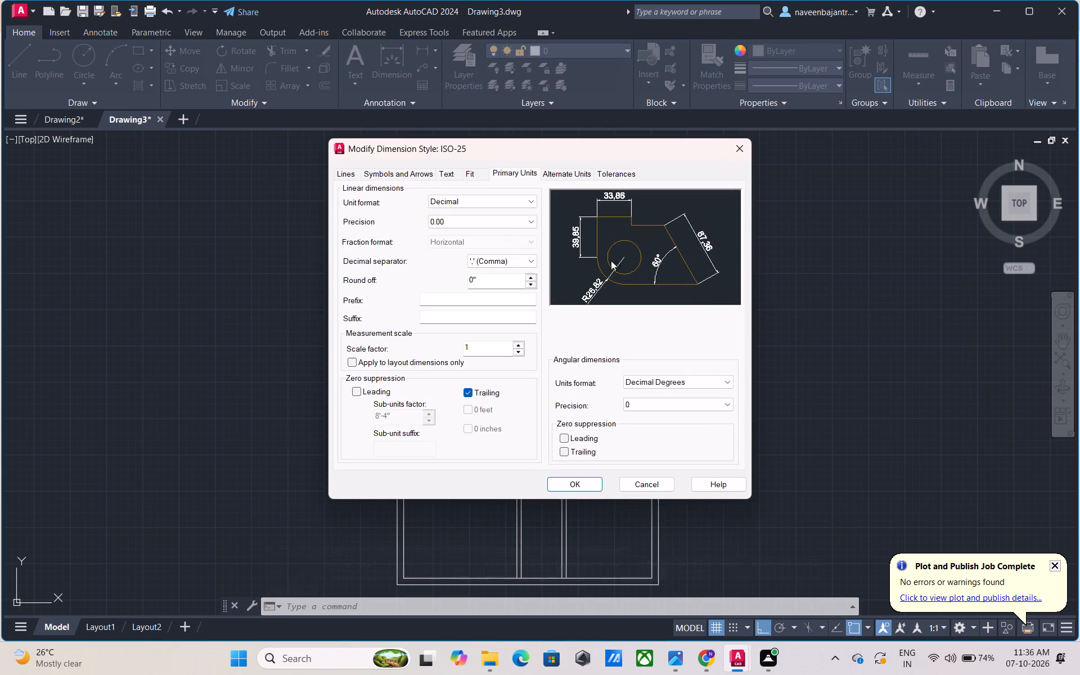
pyautogui.click(447, 172)
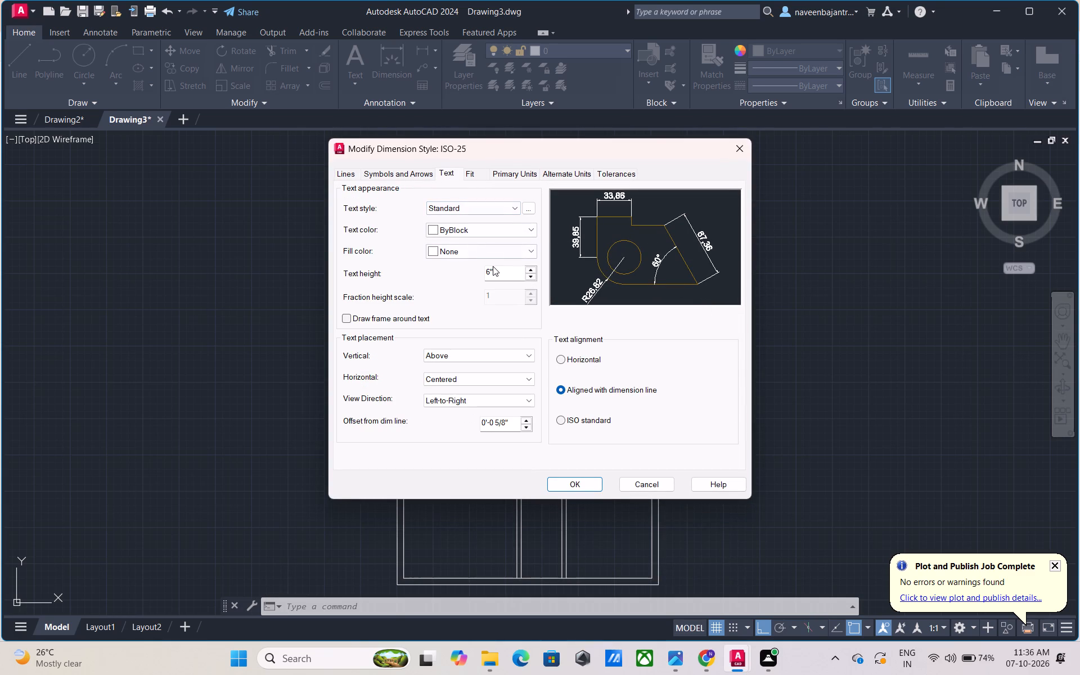
pyautogui.moveTo(494, 272); pyautogui.dragTo(487, 271)
pyautogui.moveTo(487, 271); pyautogui.dragTo(484, 271)
pyautogui.press('BackSpace')
pyautogui.press('9')
pyautogui.hotkey('shift', '"')
pyautogui.click(534, 301)
pyautogui.press('Return')
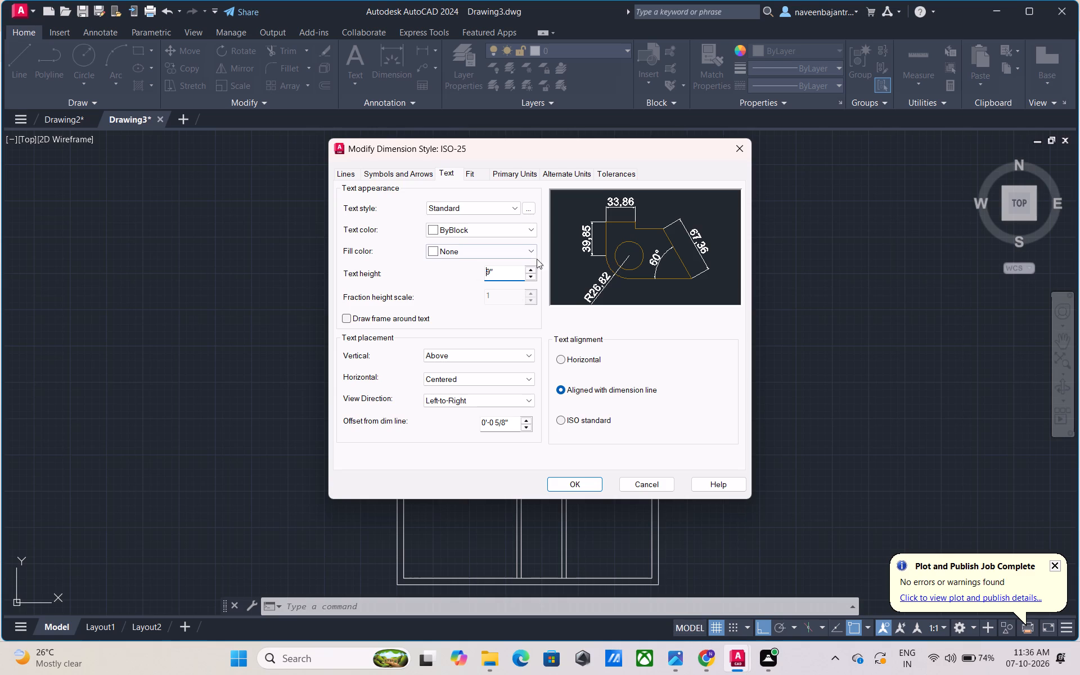
pyautogui.click(508, 272)
pyautogui.click(505, 295)
# Set the vertical dimension text placement to Centered and the text offset from the dimension line to 2".
pyautogui.click(506, 355)
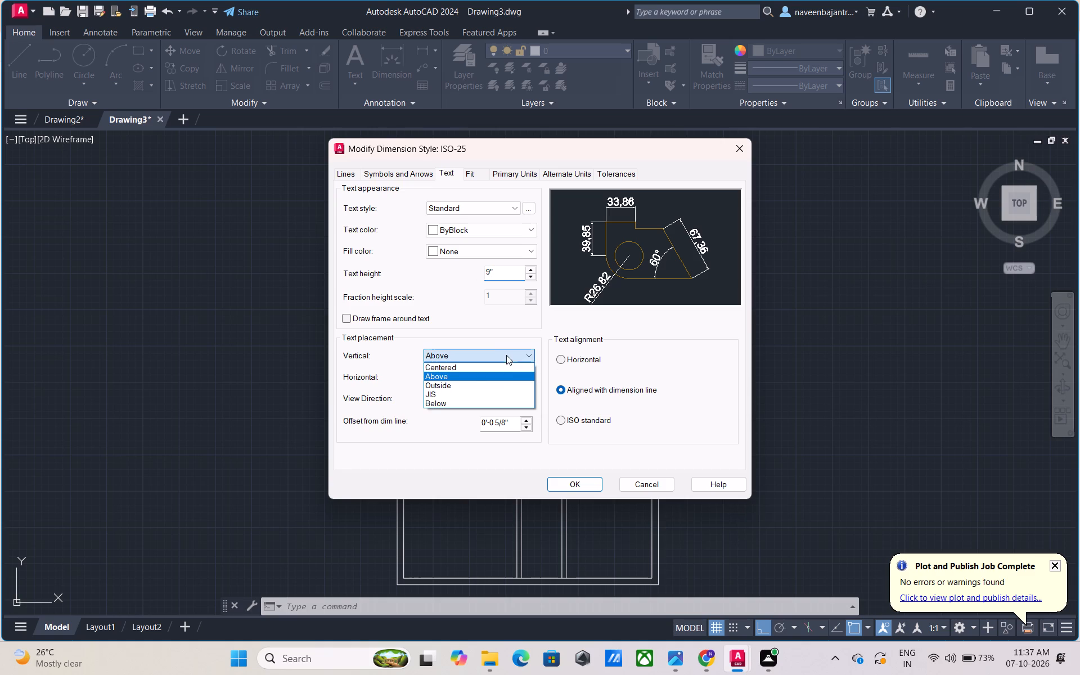
pyautogui.click(454, 367)
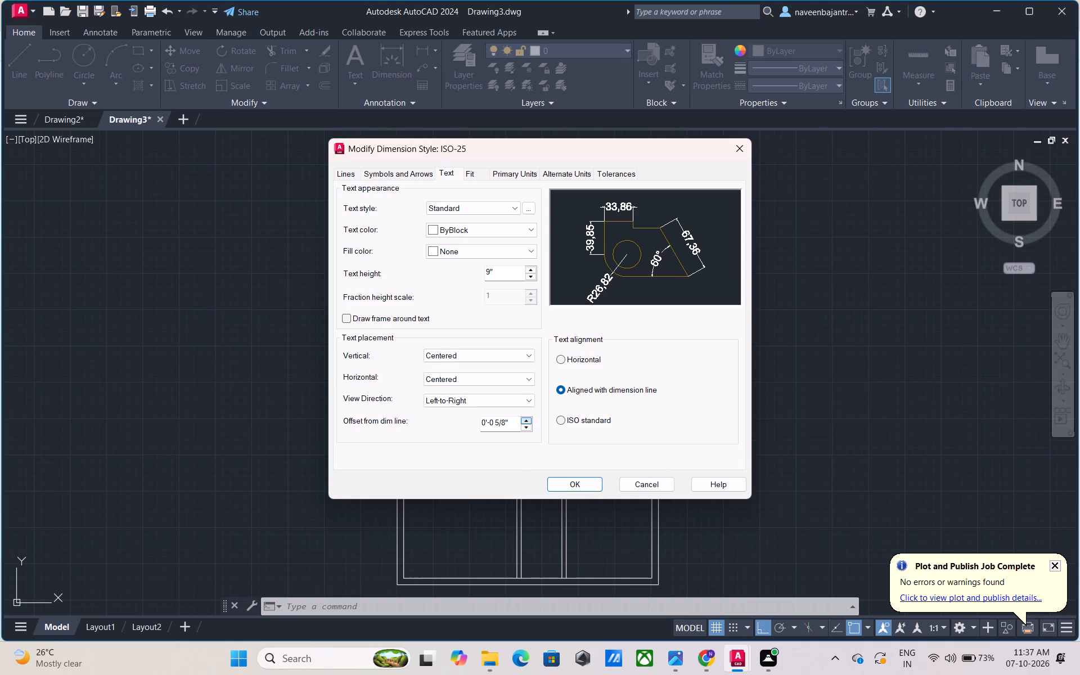
pyautogui.moveTo(514, 422); pyautogui.dragTo(474, 422)
pyautogui.press('BackSpace')
pyautogui.write('2"')
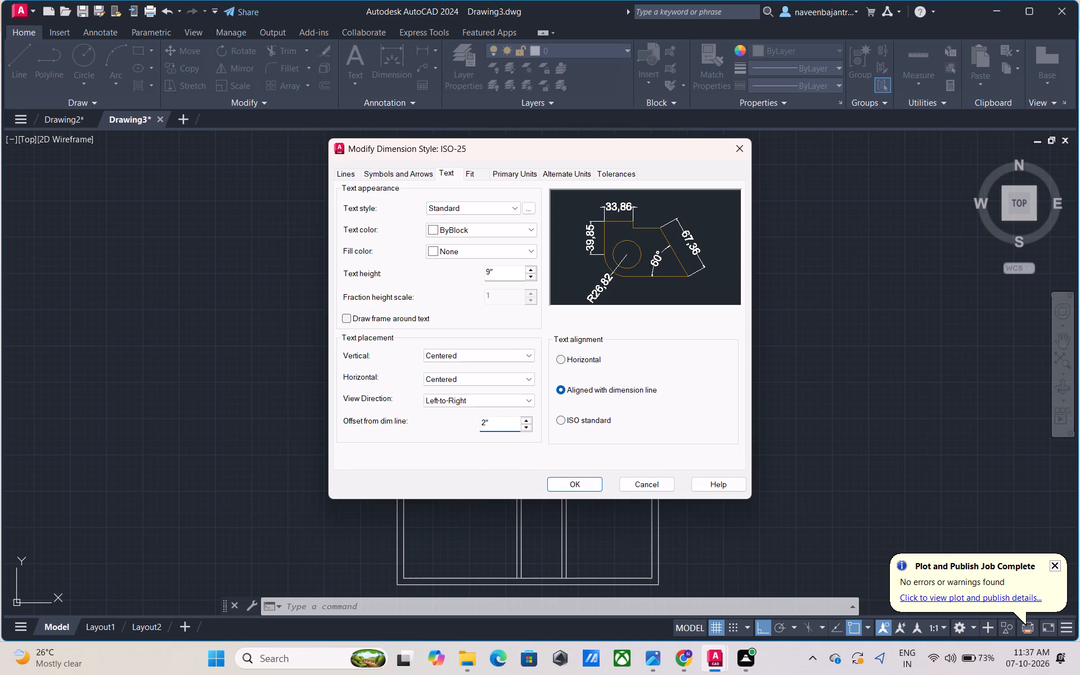
pyautogui.click(500, 295)
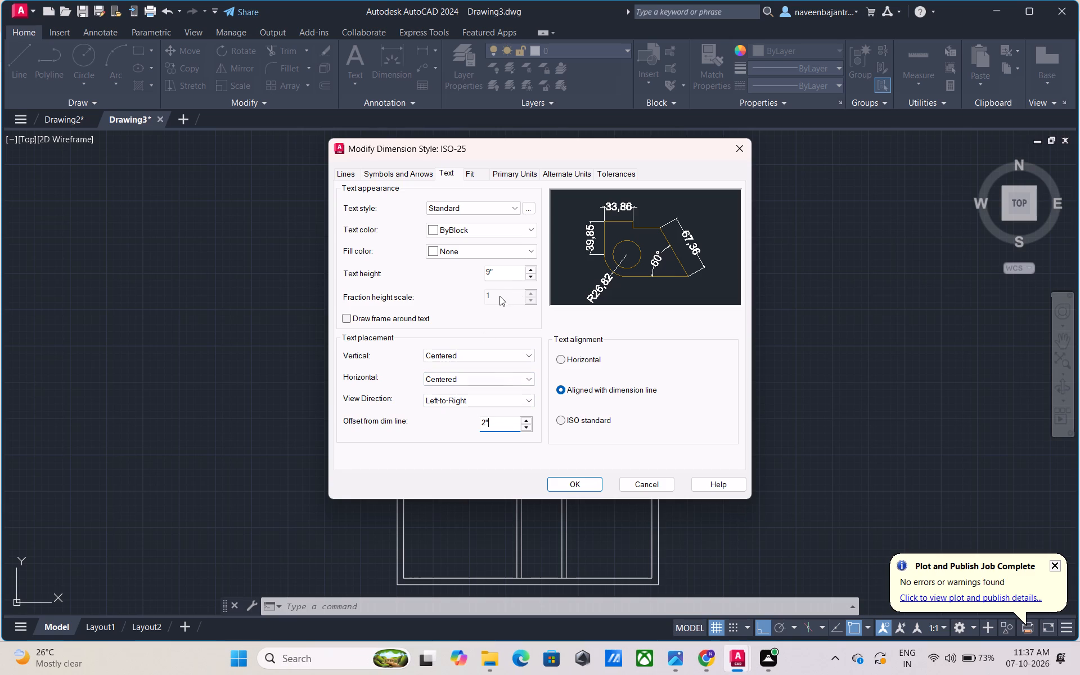
pyautogui.click(535, 299)
pyautogui.doubleClick(521, 291)
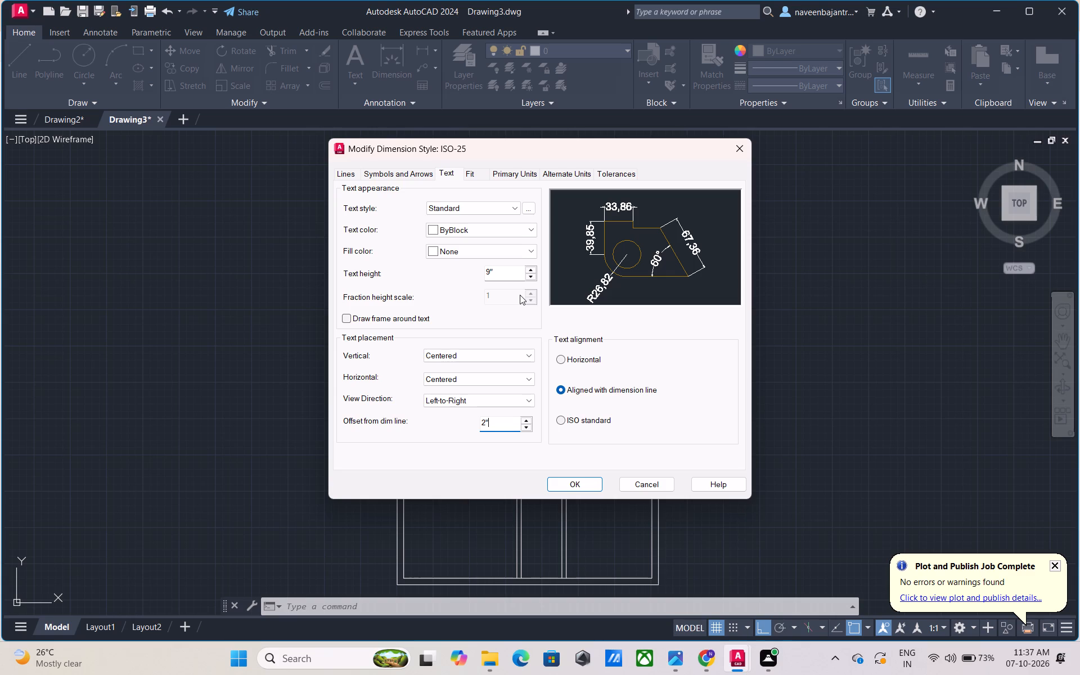
pyautogui.doubleClick(533, 291)
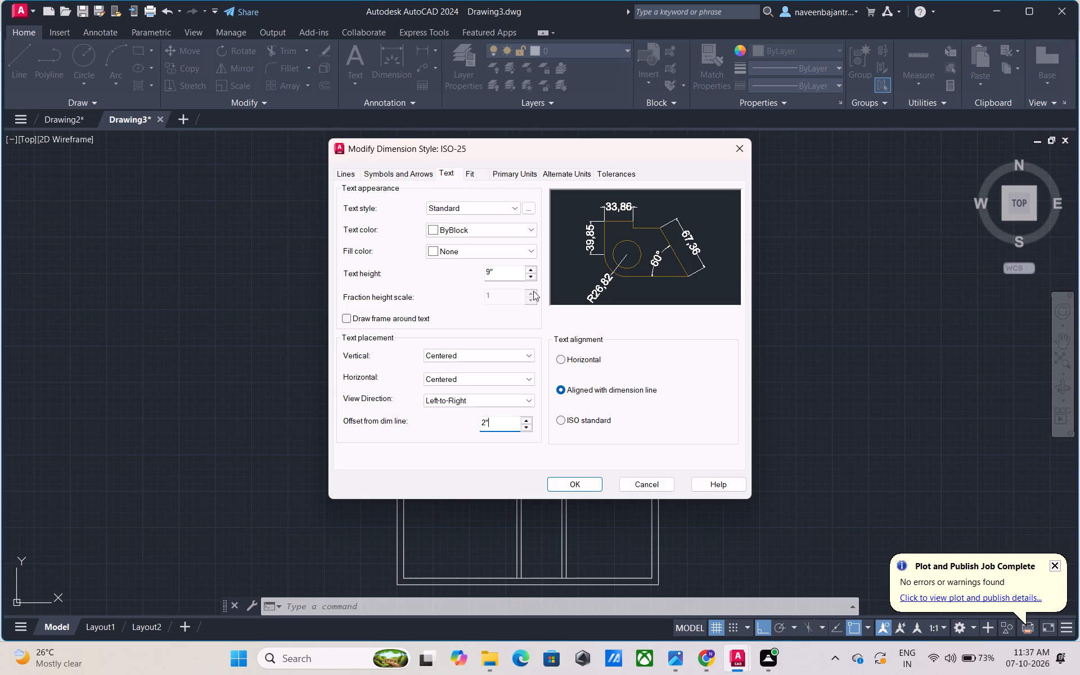
pyautogui.click(529, 297)
pyautogui.click(529, 297)
# Set the dimension text alignment to Horizontal.
pyautogui.click(560, 357)
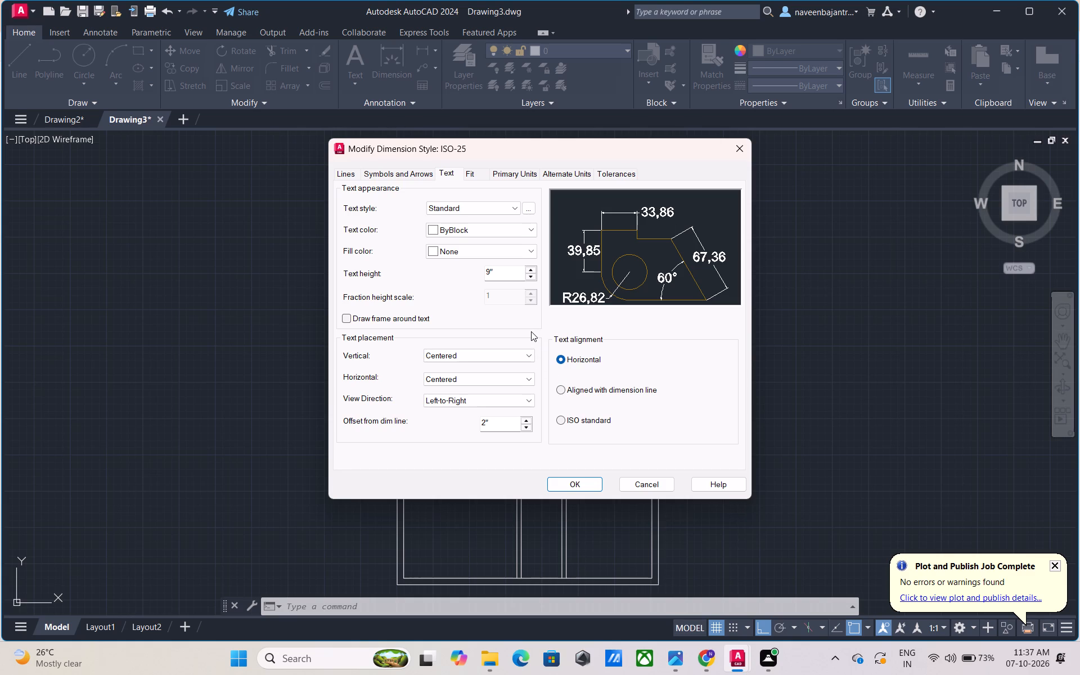
pyautogui.click(534, 295)
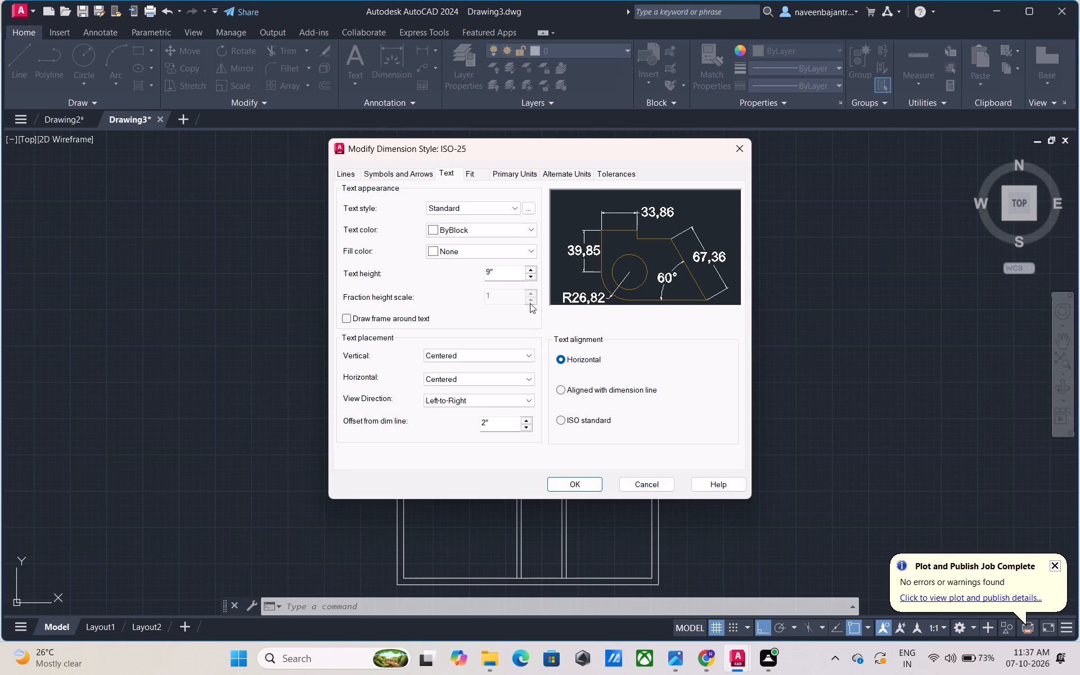
pyautogui.click(530, 305)
# Set the primary linear units to Architectural with 0'-0 1/2" precision, and suppress zero feet and zero inches.
pyautogui.click(521, 177)
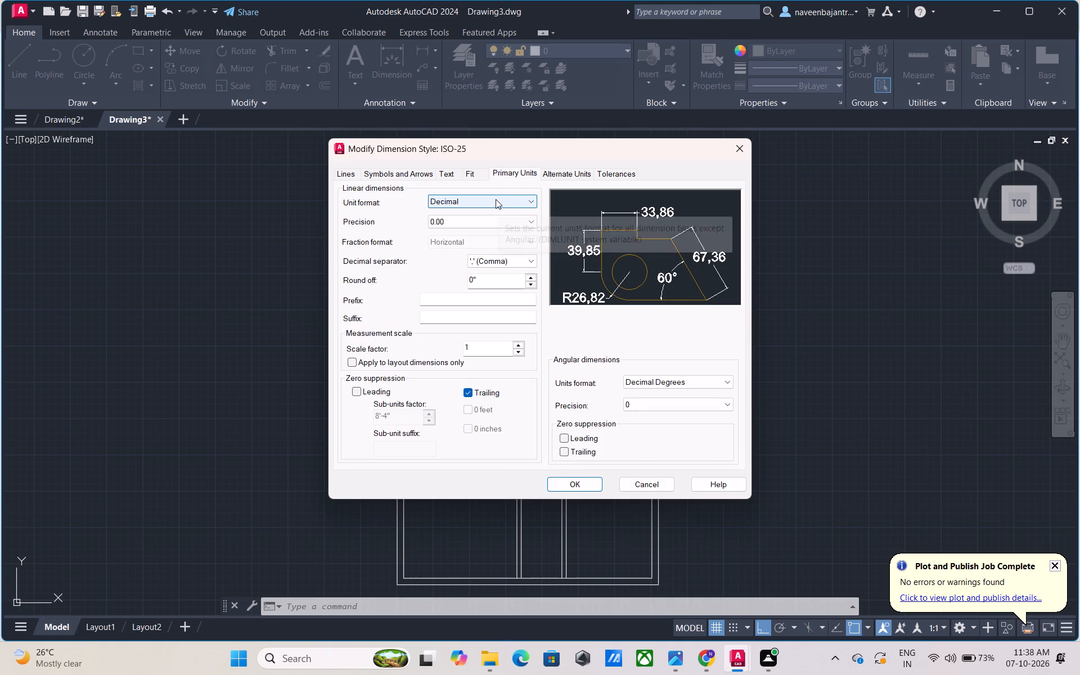
pyautogui.click(496, 199)
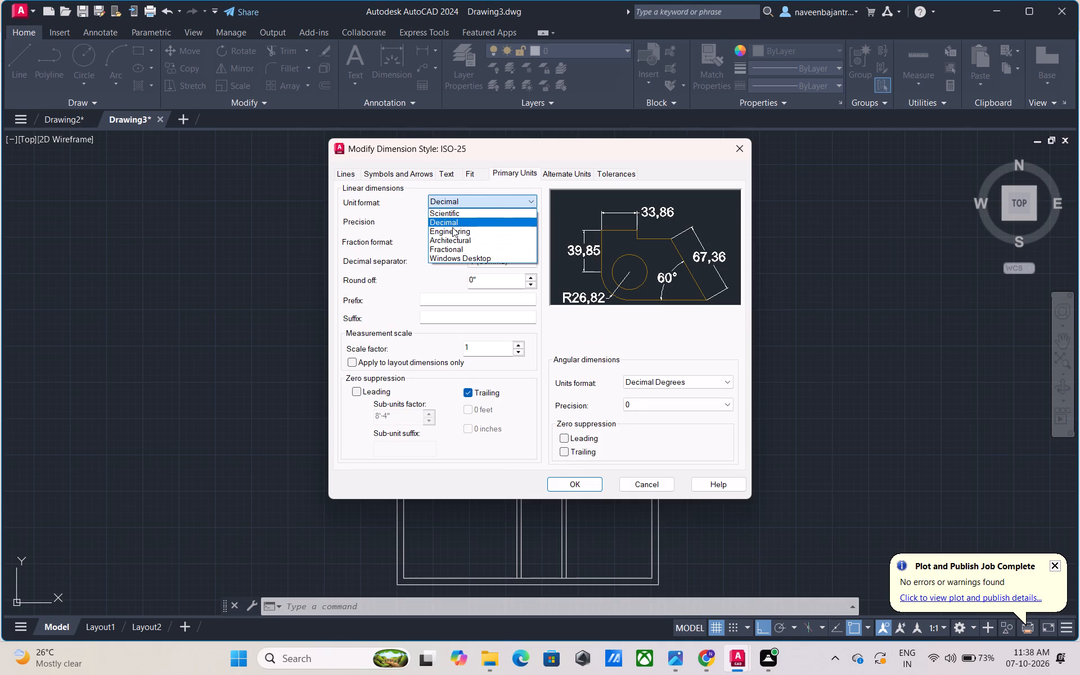
pyautogui.click(452, 242)
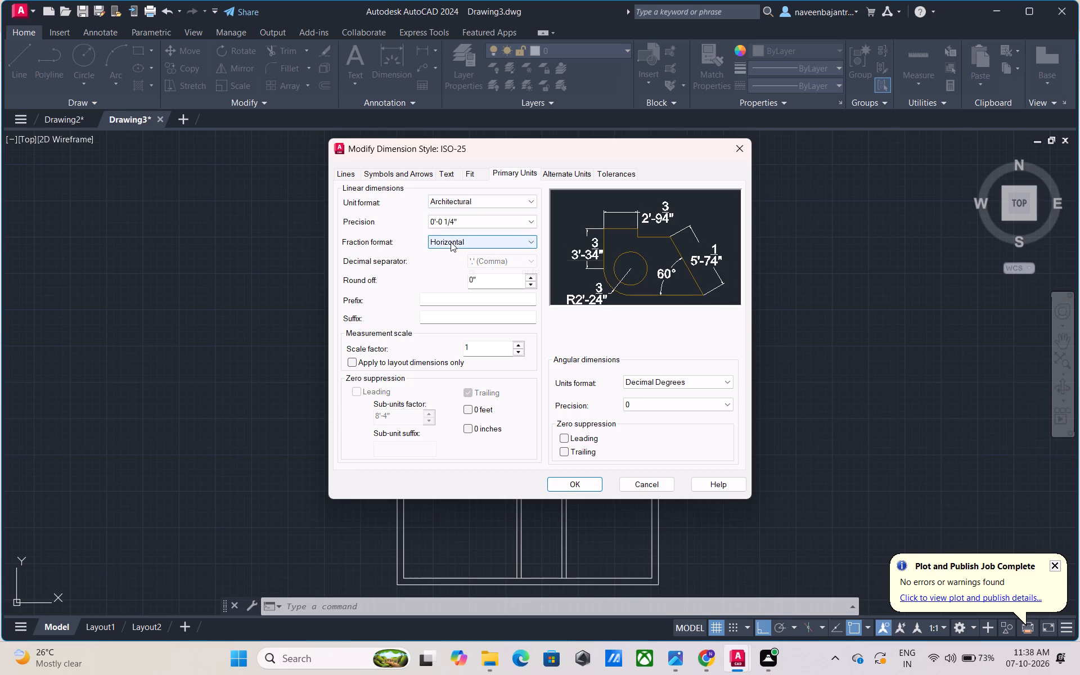
pyautogui.click(494, 222)
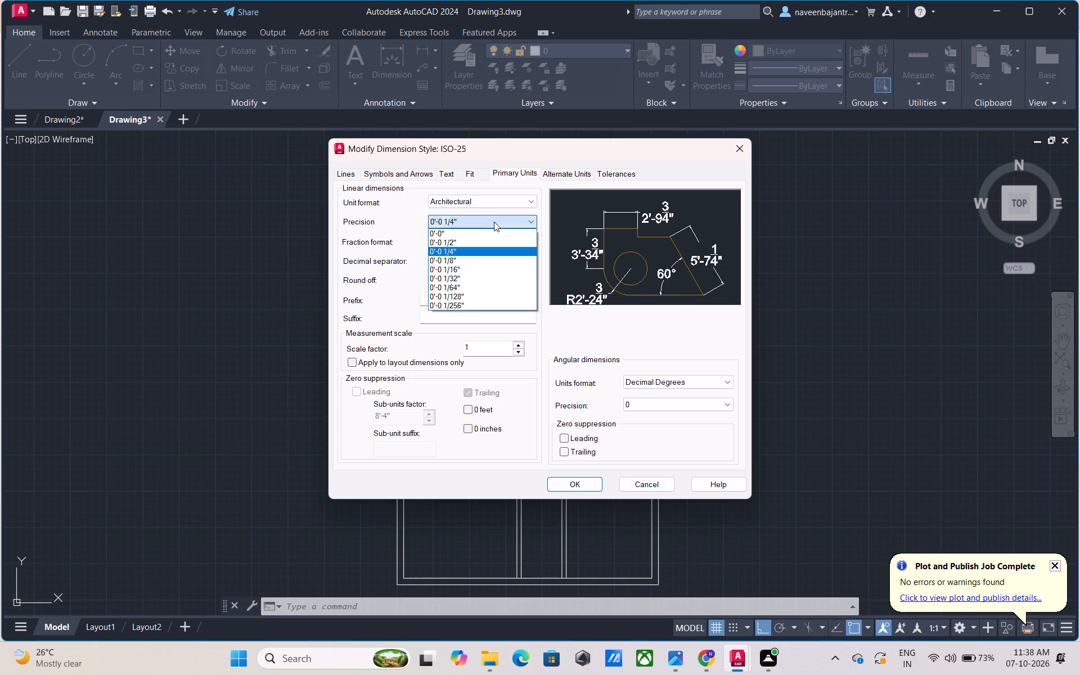
pyautogui.click(466, 238)
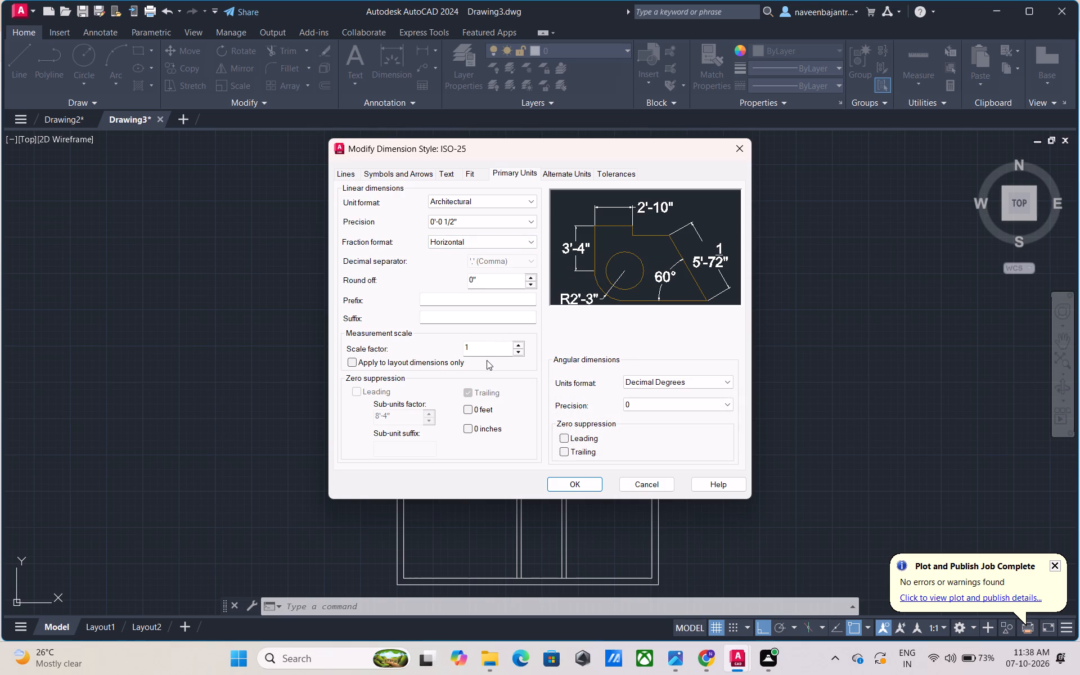
pyautogui.click(467, 408)
pyautogui.click(467, 431)
# Enter a measurement scale factor of 1.0, accept the style changes and set ISO-25 as the current dimension style.
pyautogui.click(474, 352)
pyautogui.write('.0')
pyautogui.click(582, 488)
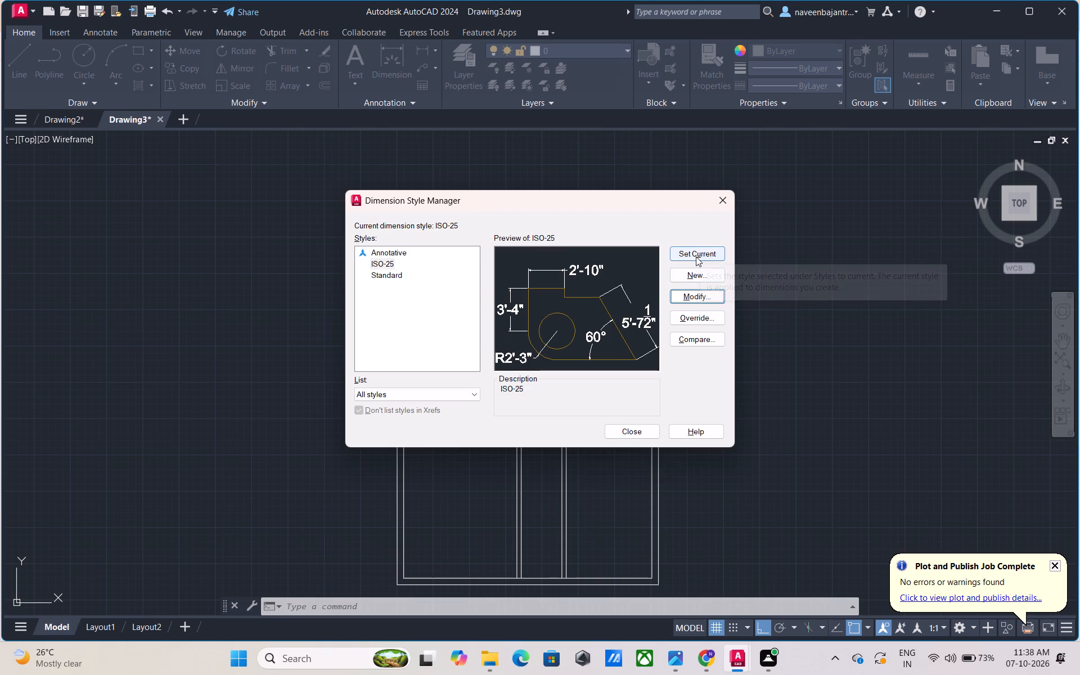
pyautogui.click(696, 258)
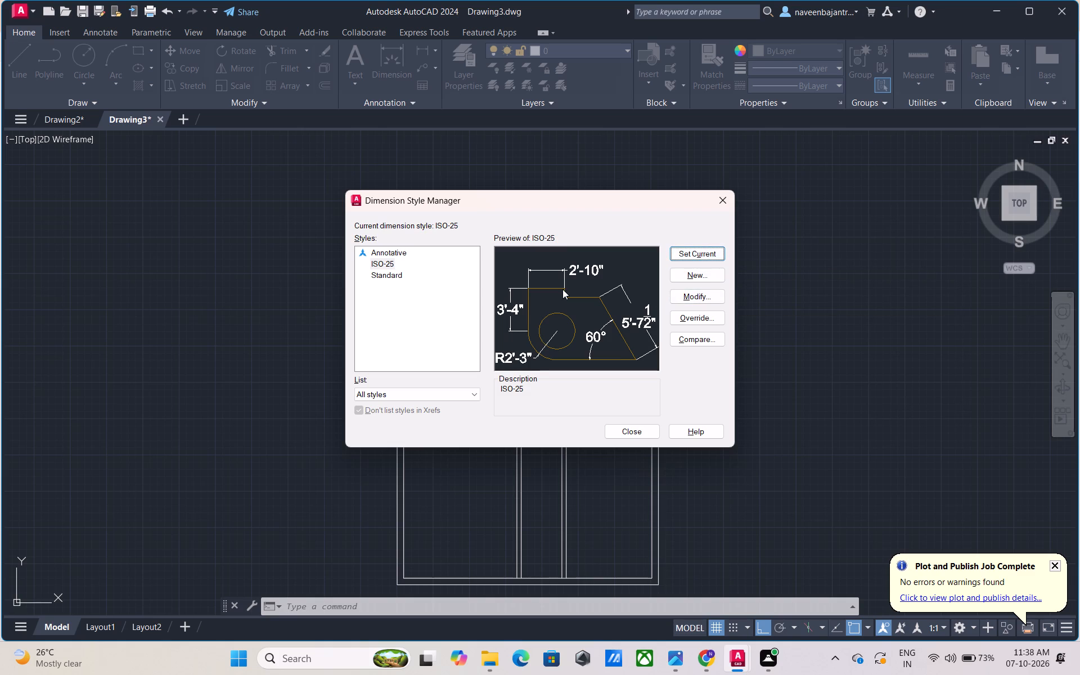
# Review the primary units of the ISO-25 dimension style, keep it as the current style and close the style manager.
pyautogui.click(700, 294)
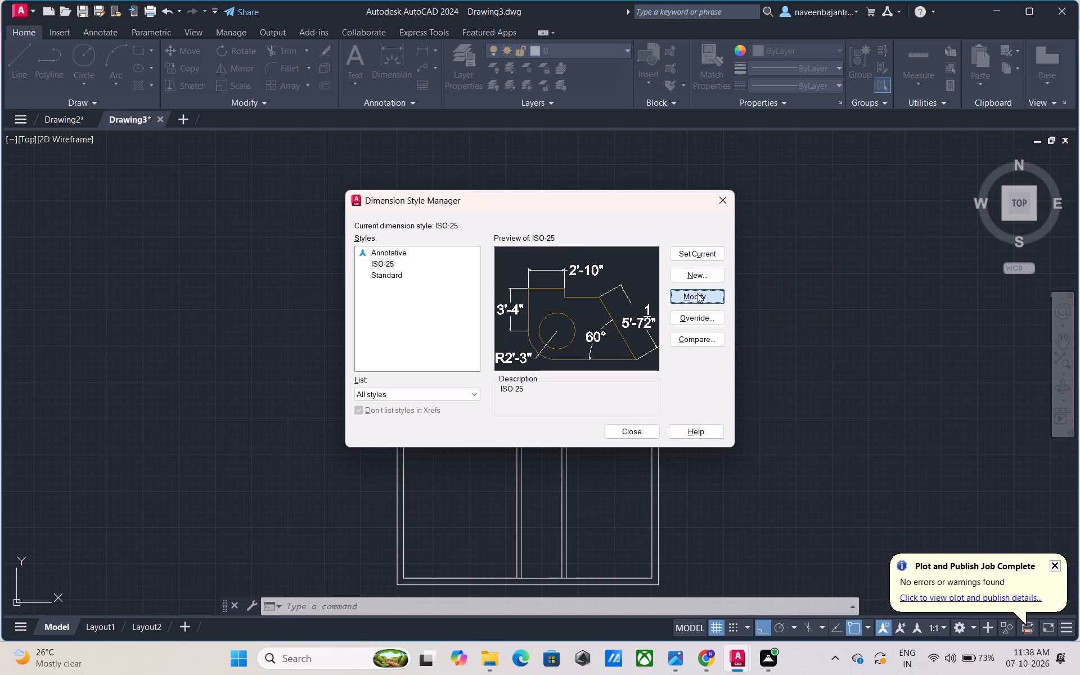
pyautogui.click(511, 173)
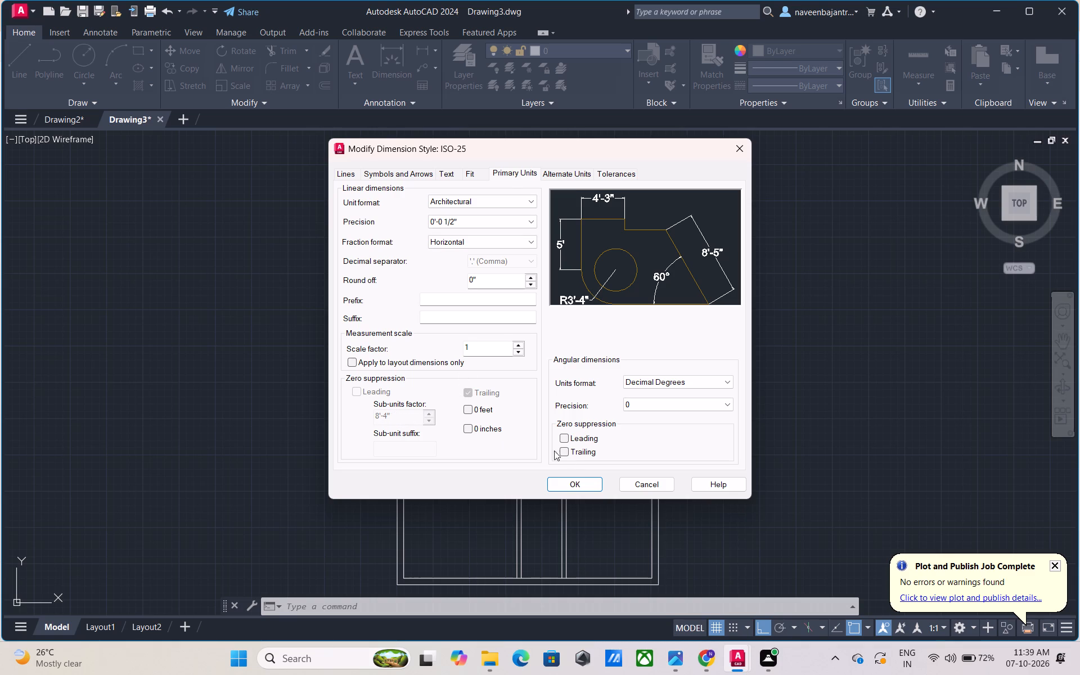
pyautogui.click(572, 477)
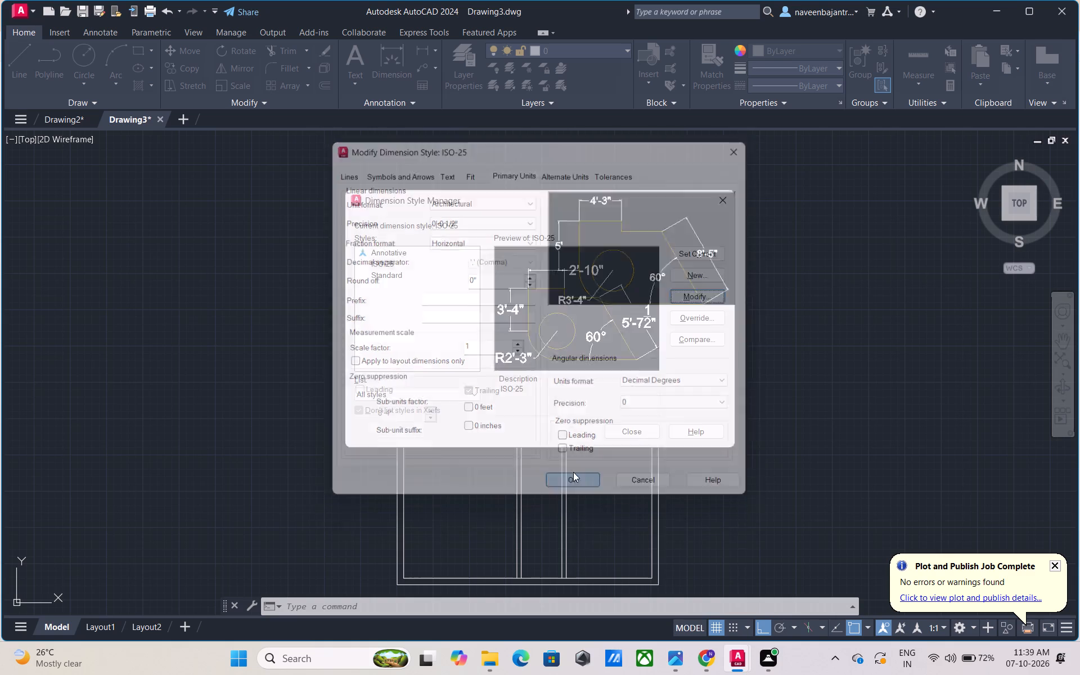
pyautogui.click(700, 255)
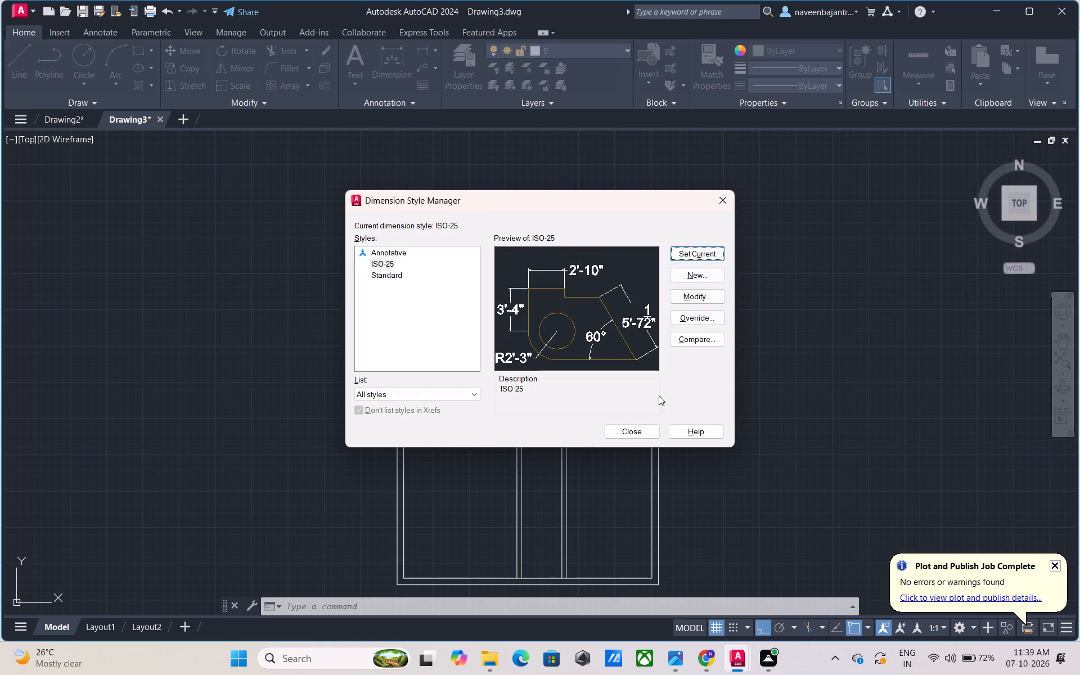
pyautogui.click(639, 434)
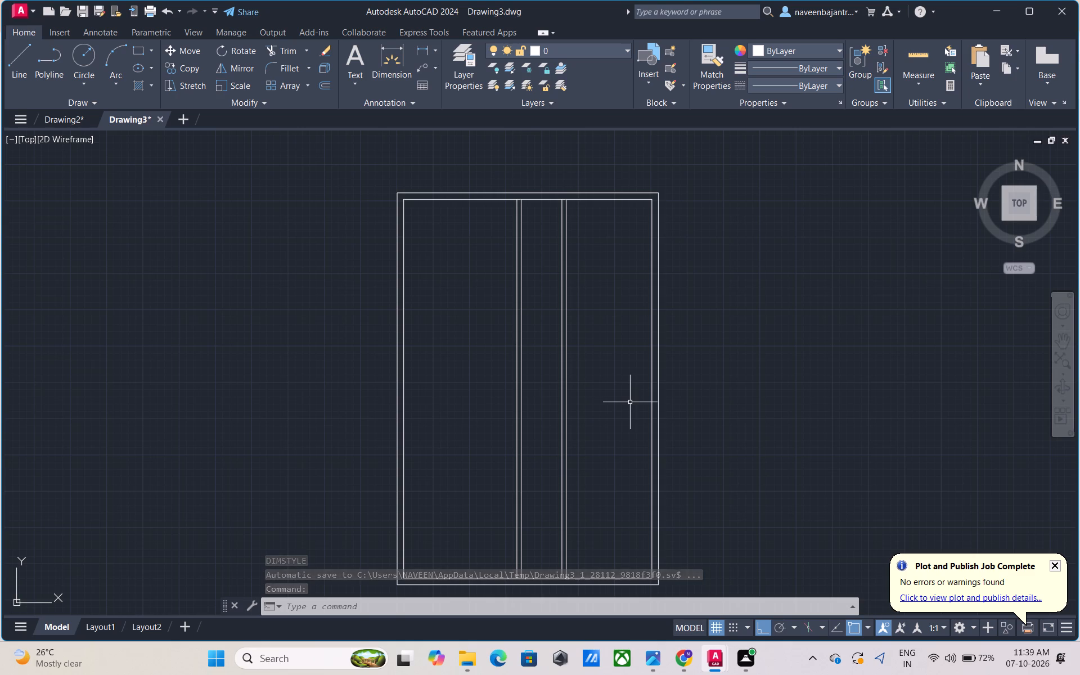
# Set the drawing units' angle precision to 0, keeping International lighting units, and accept the settings.
pyautogui.write('un')
pyautogui.press('space')
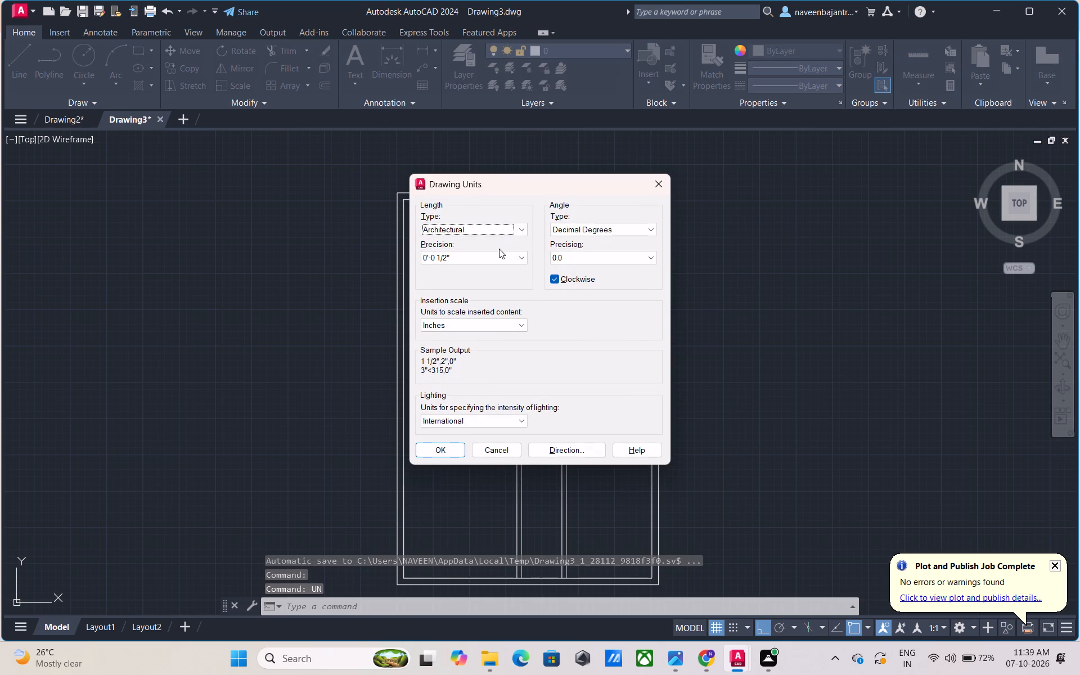
pyautogui.click(588, 258)
pyautogui.click(568, 271)
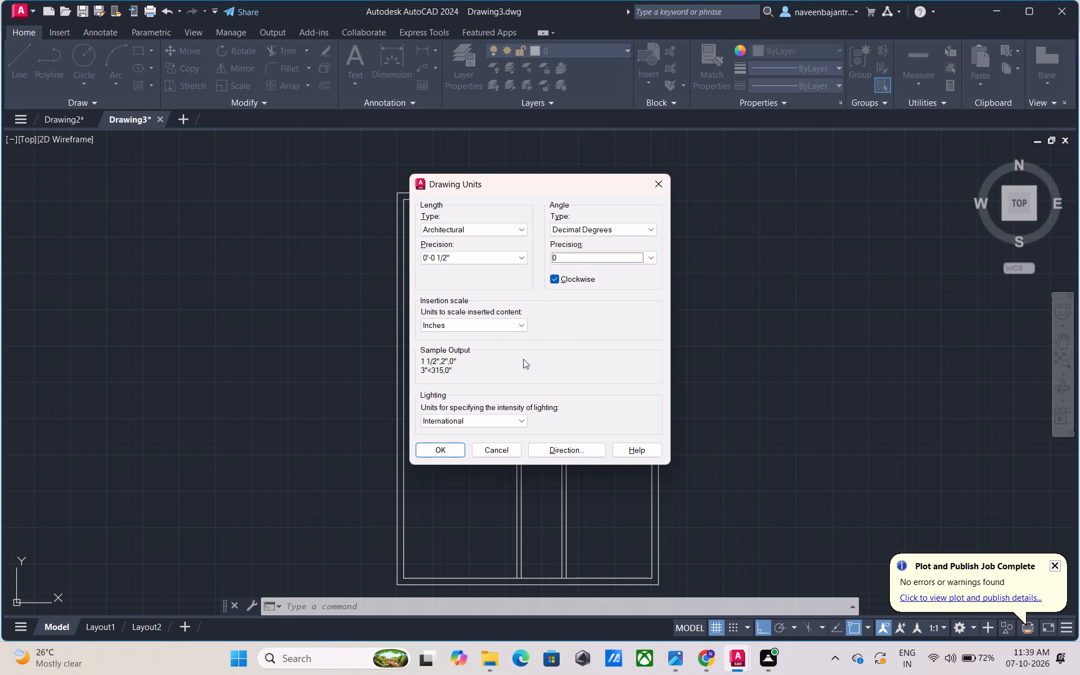
pyautogui.click(479, 418)
pyautogui.click(480, 418)
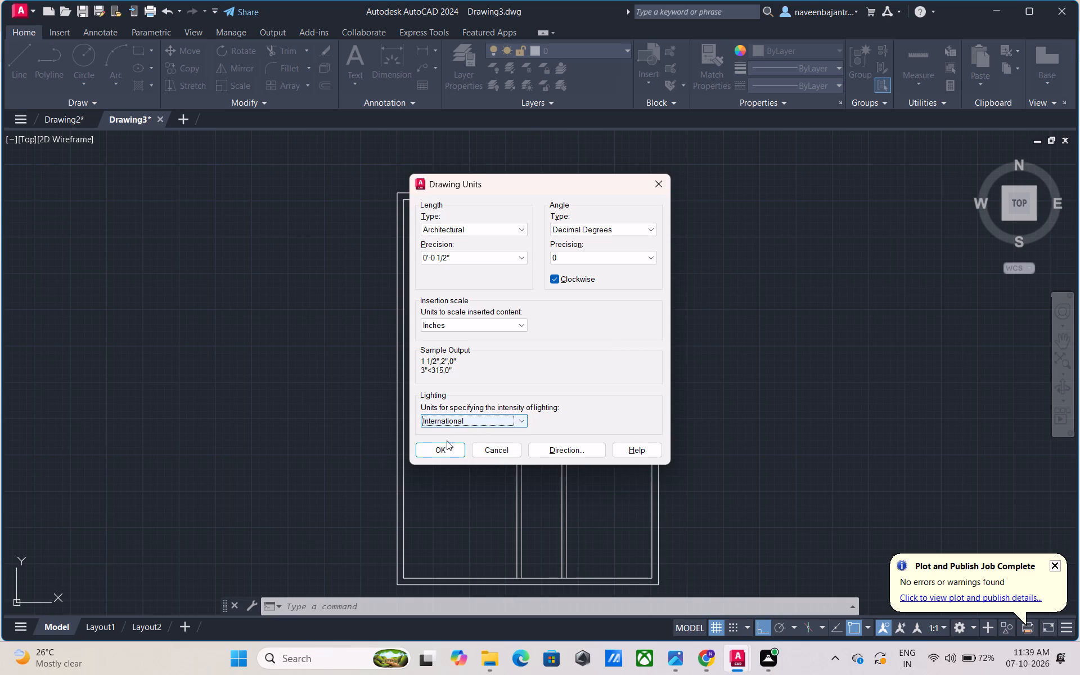
pyautogui.click(439, 448)
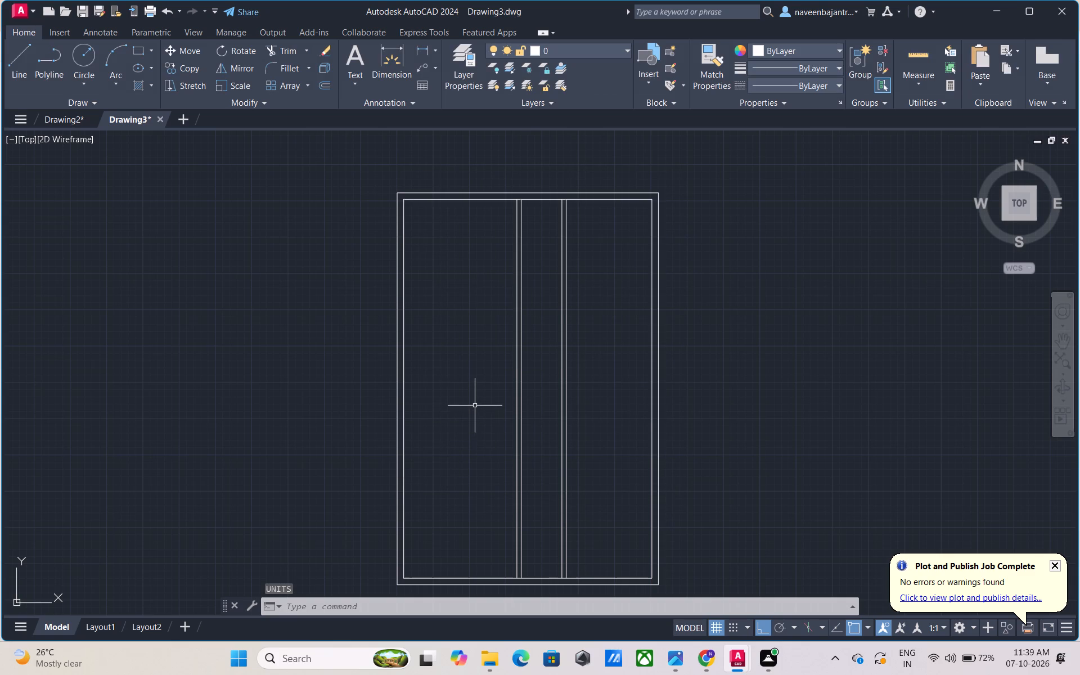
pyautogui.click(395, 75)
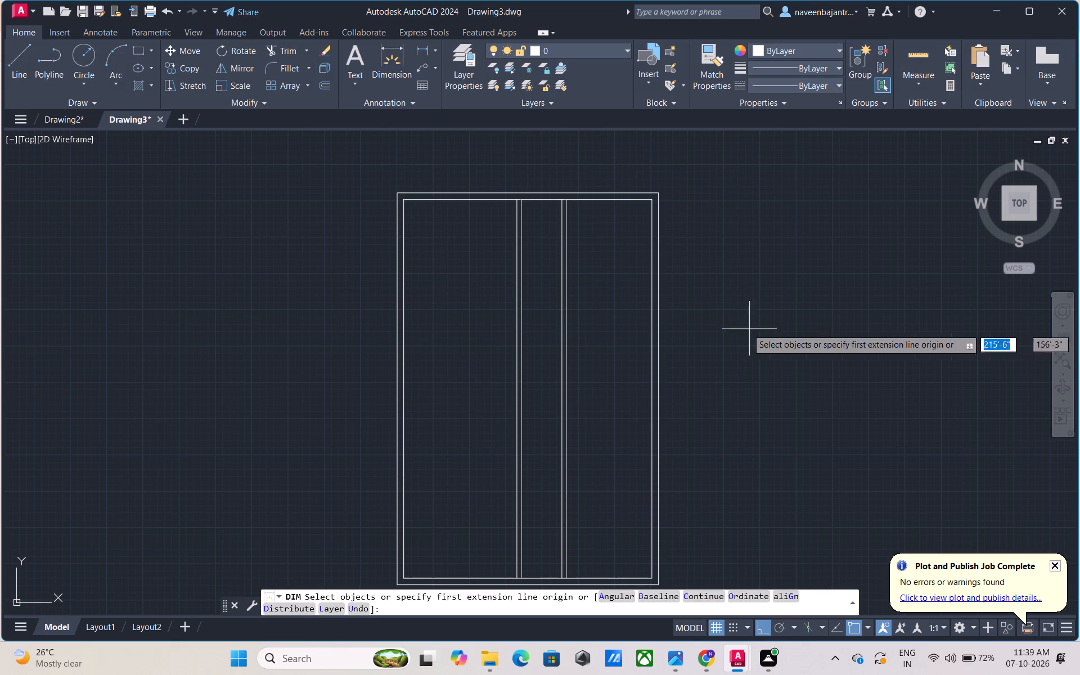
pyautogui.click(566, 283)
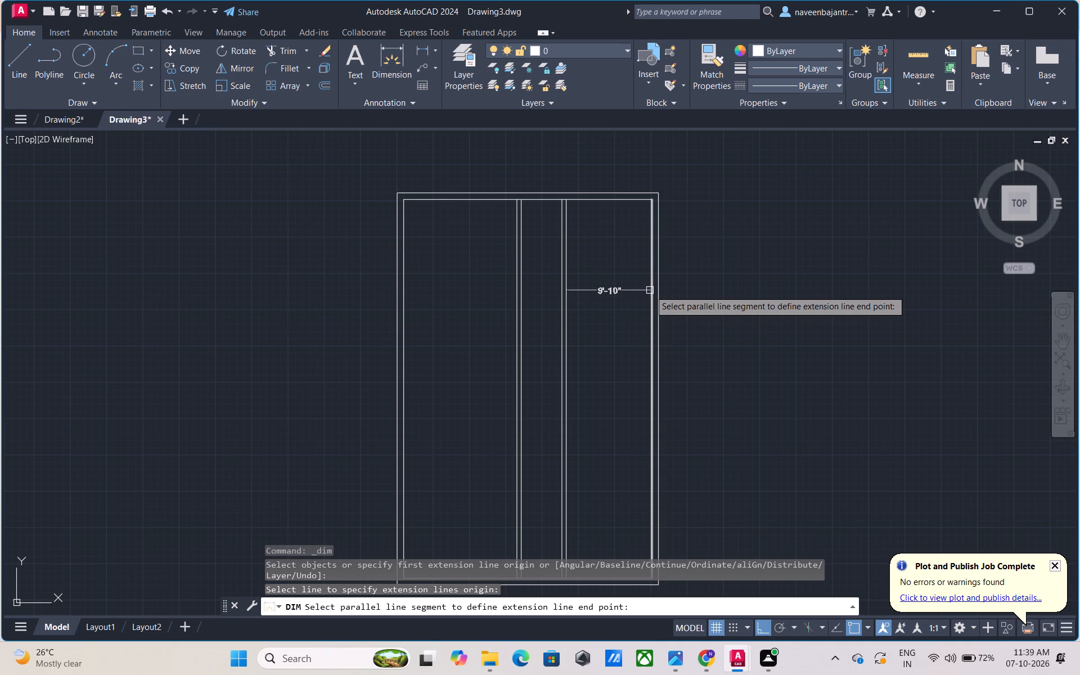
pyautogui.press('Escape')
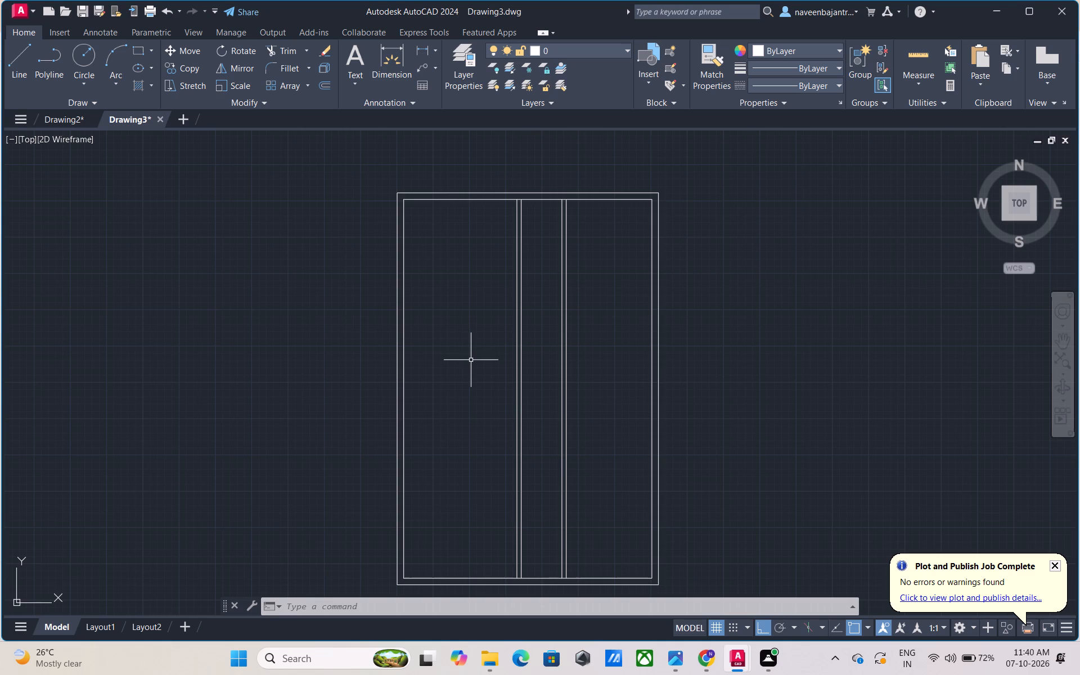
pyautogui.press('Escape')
# Offset the inner line of the north wall 12' southward into the plan.
pyautogui.press('o')
pyautogui.press('space')
pyautogui.press('space')
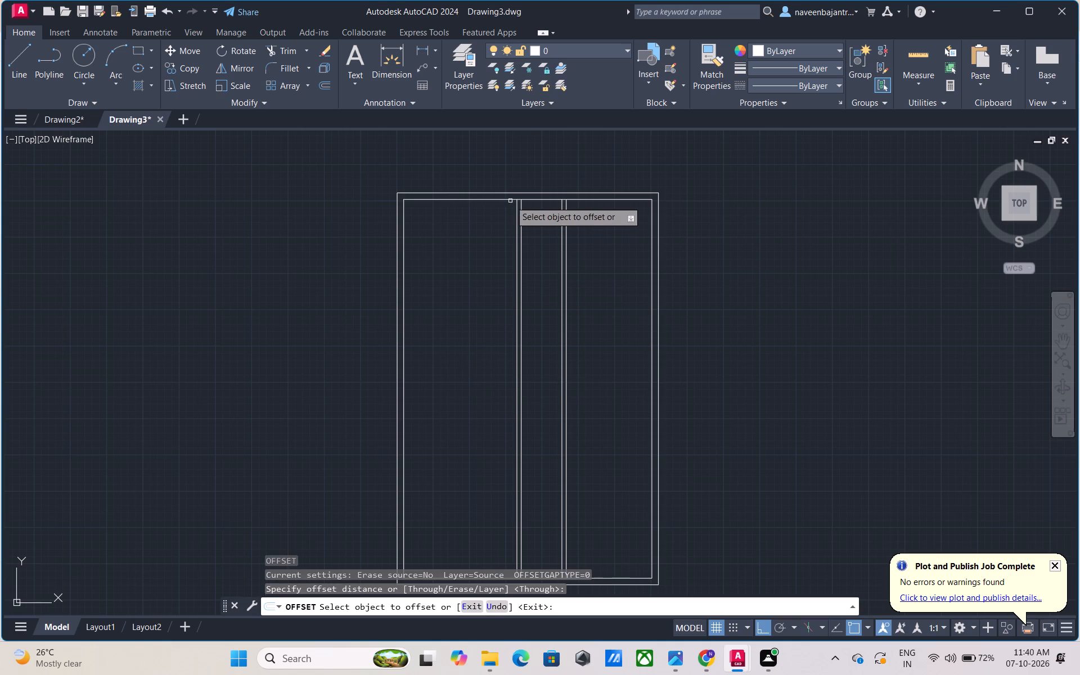
pyautogui.click(472, 199)
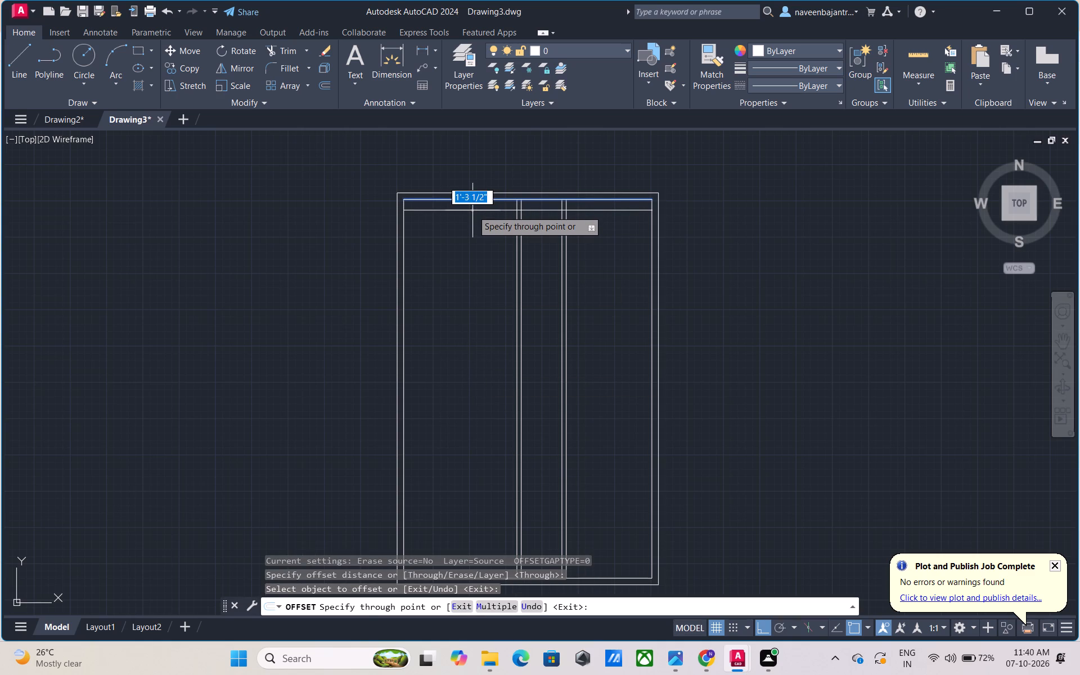
pyautogui.write('12')
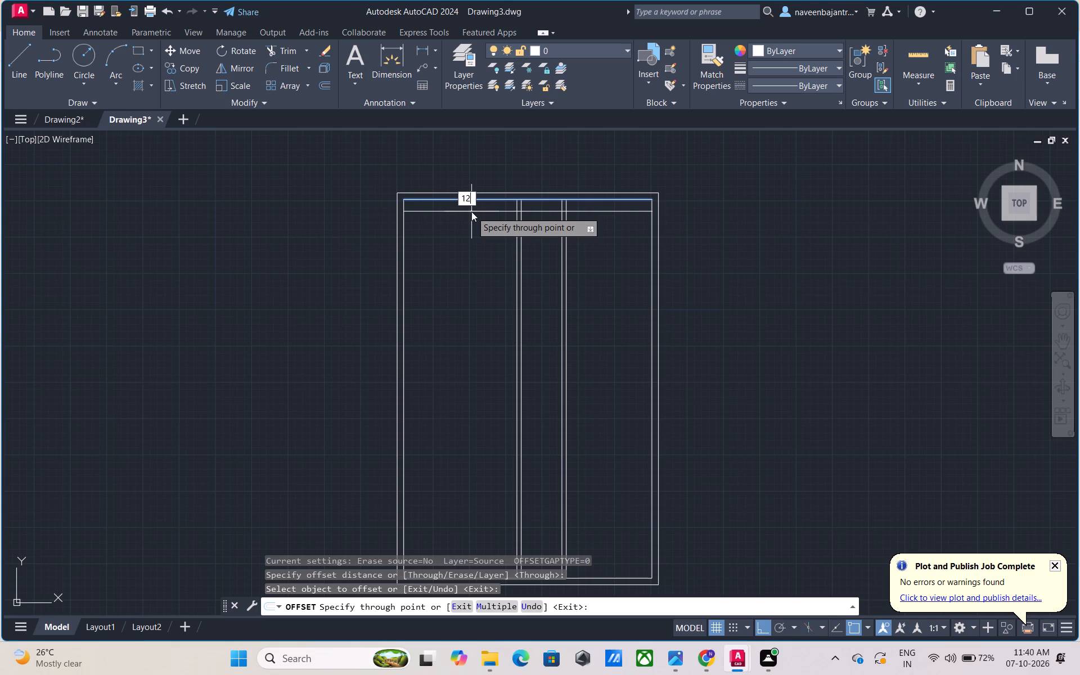
pyautogui.press("'")
pyautogui.press('Return')
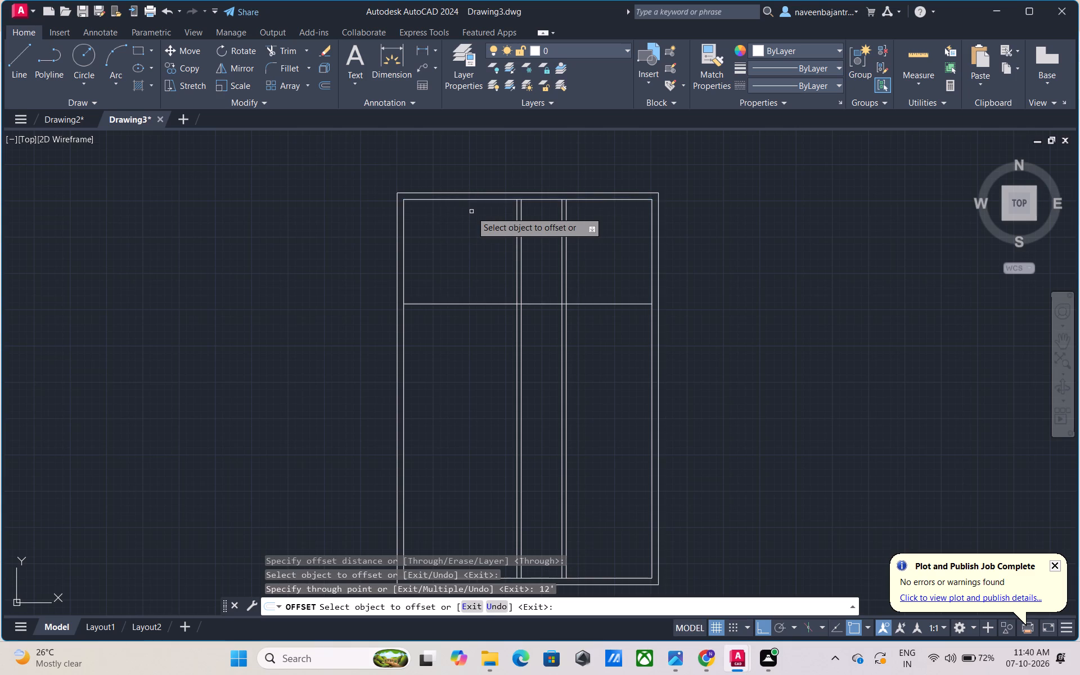
# Offset the new horizontal line 6" southward to form a cross partition.
pyautogui.click(474, 304)
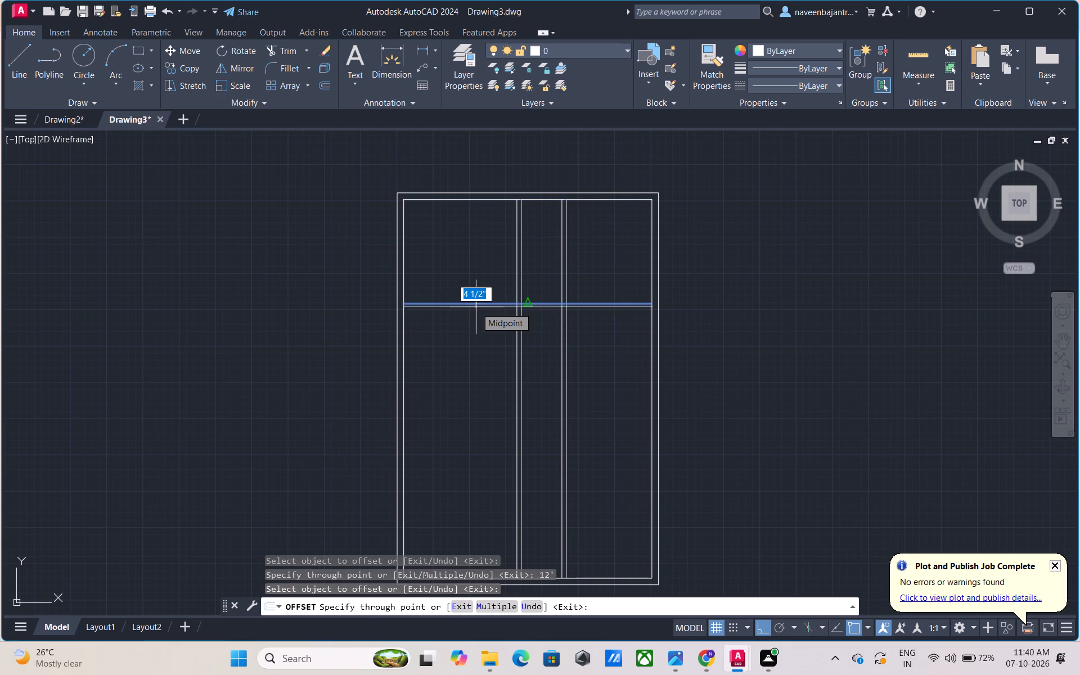
pyautogui.press('6')
pyautogui.hotkey('shift', '"')
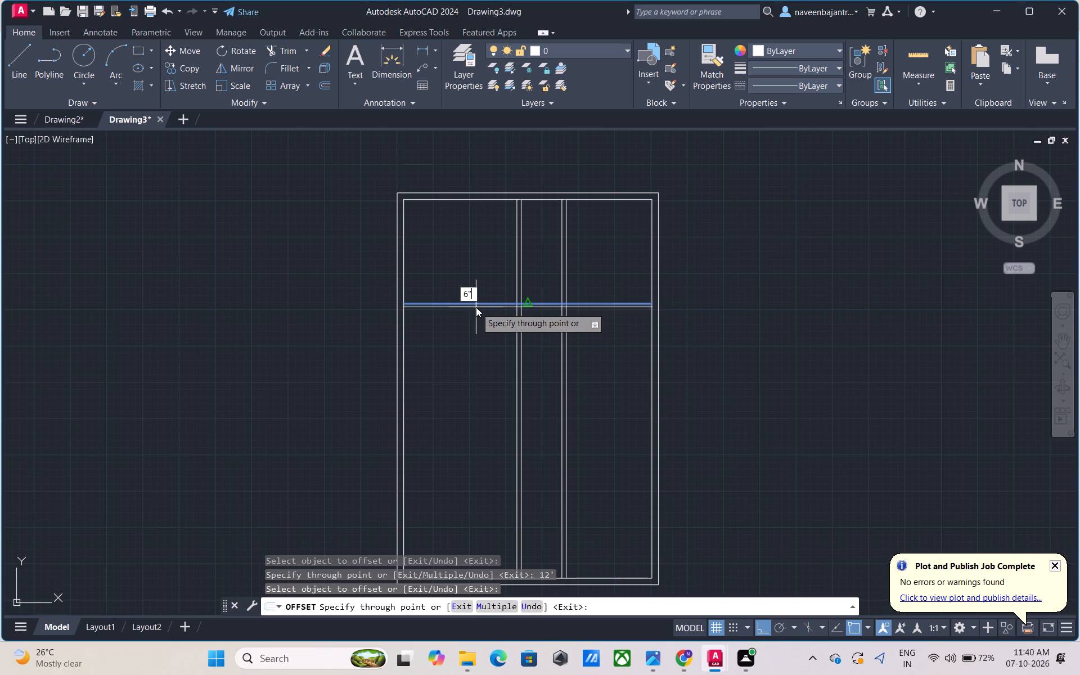
pyautogui.press('Return')
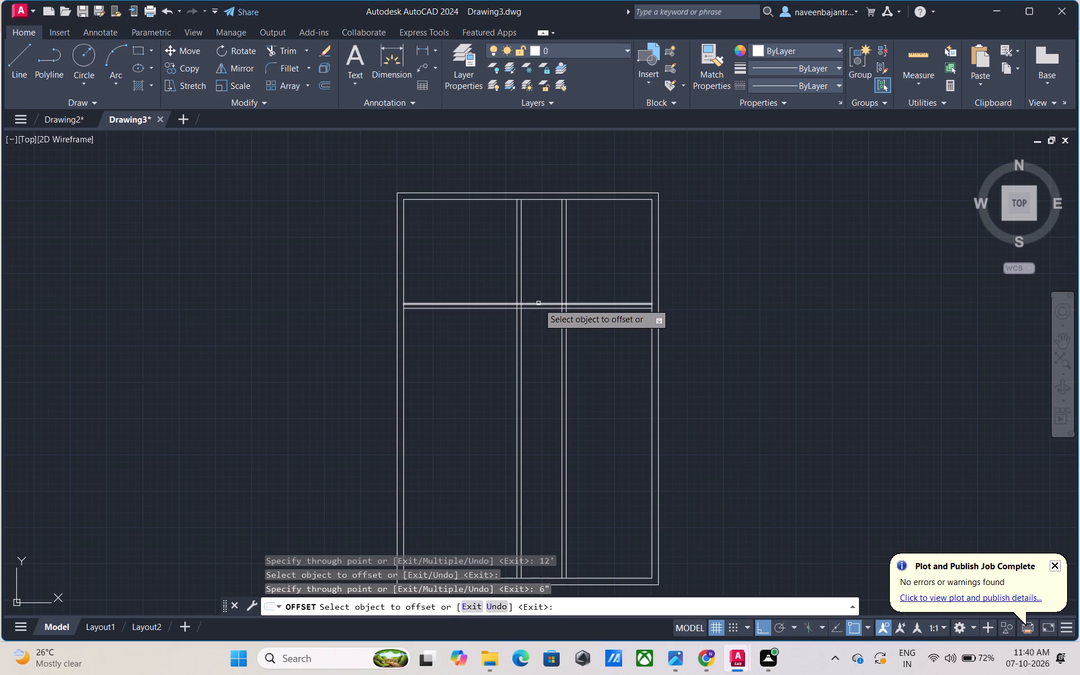
pyautogui.press('Escape')
# Trim both cross-partition lines out of the middle corridor and the east room, keeping them in the west room.
pyautogui.write('tr')
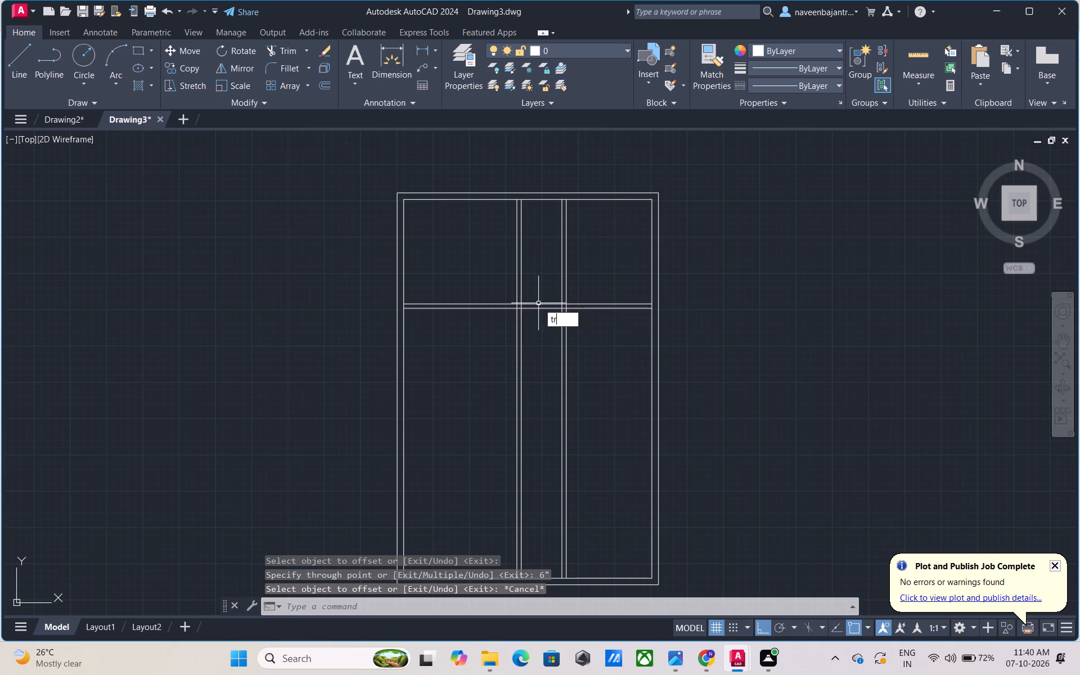
pyautogui.press('space')
pyautogui.press('space')
pyautogui.click(532, 304)
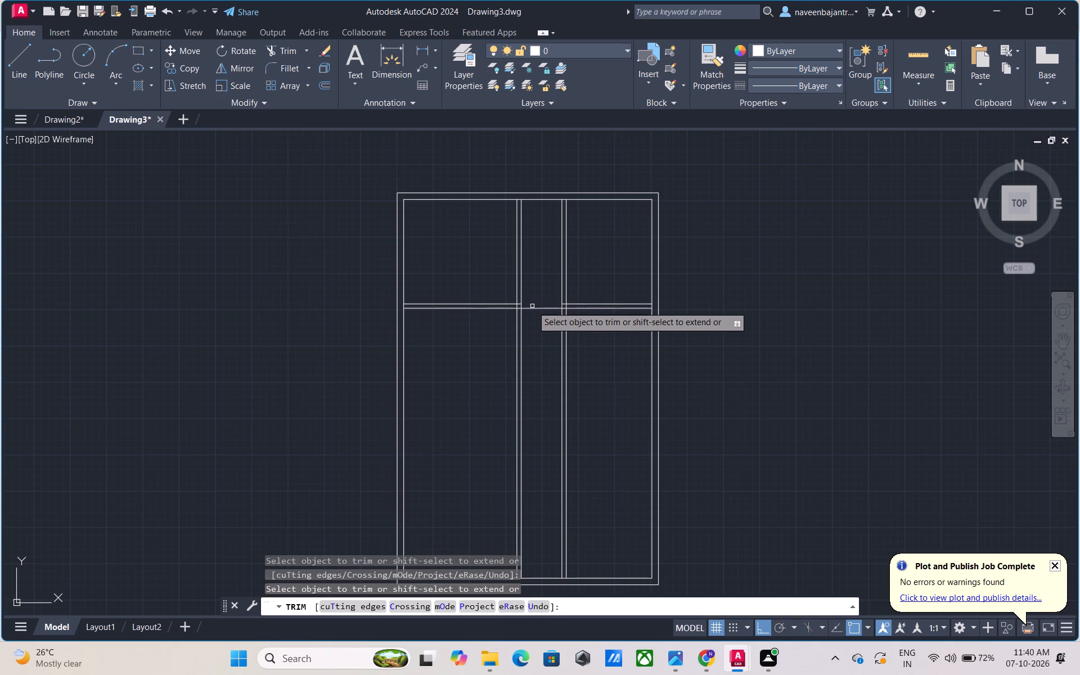
pyautogui.click(532, 308)
pyautogui.click(579, 307)
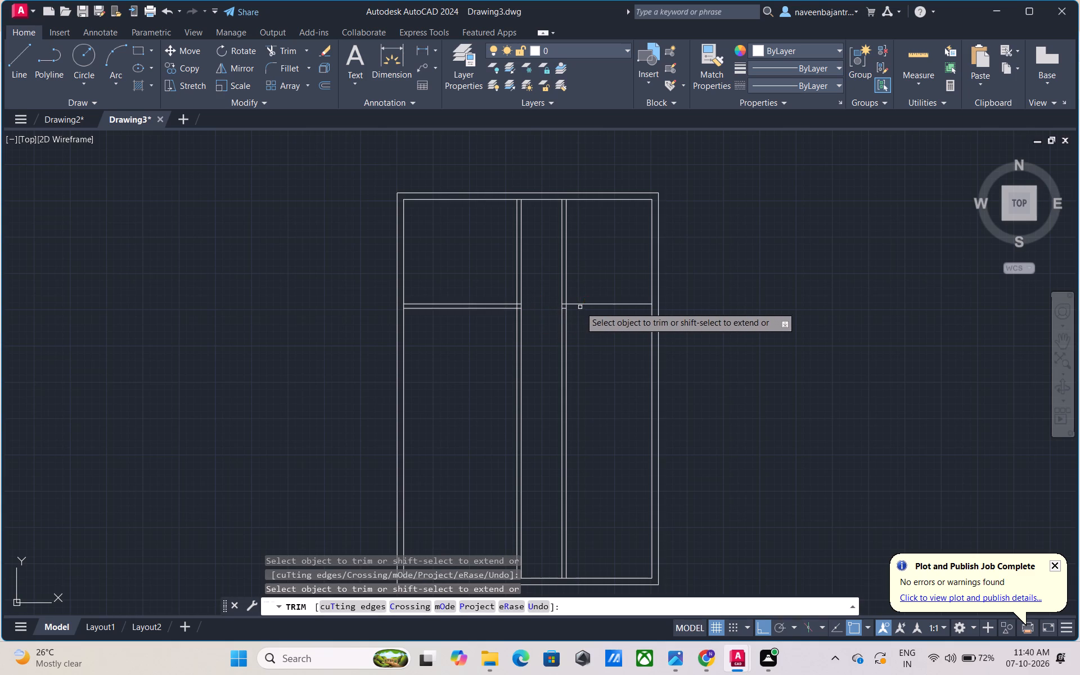
pyautogui.click(581, 304)
# Trim the two leftover horizontal stubs between the lines of the east vertical partition.
pyautogui.scroll(1, 578, 305)
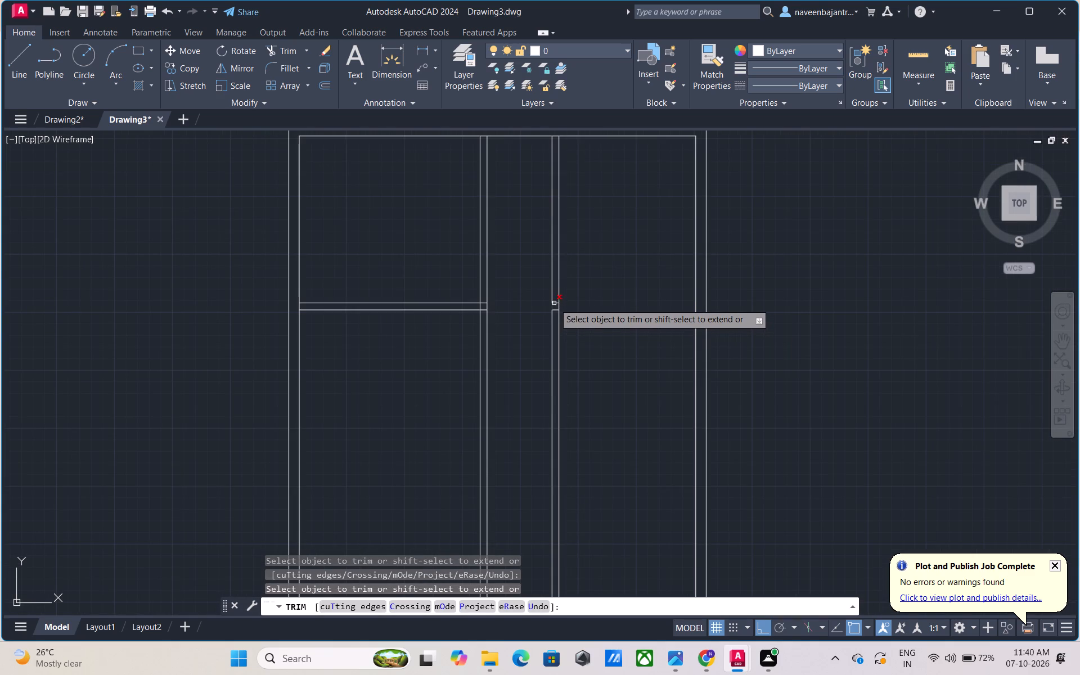
pyautogui.scroll(3, 558, 304)
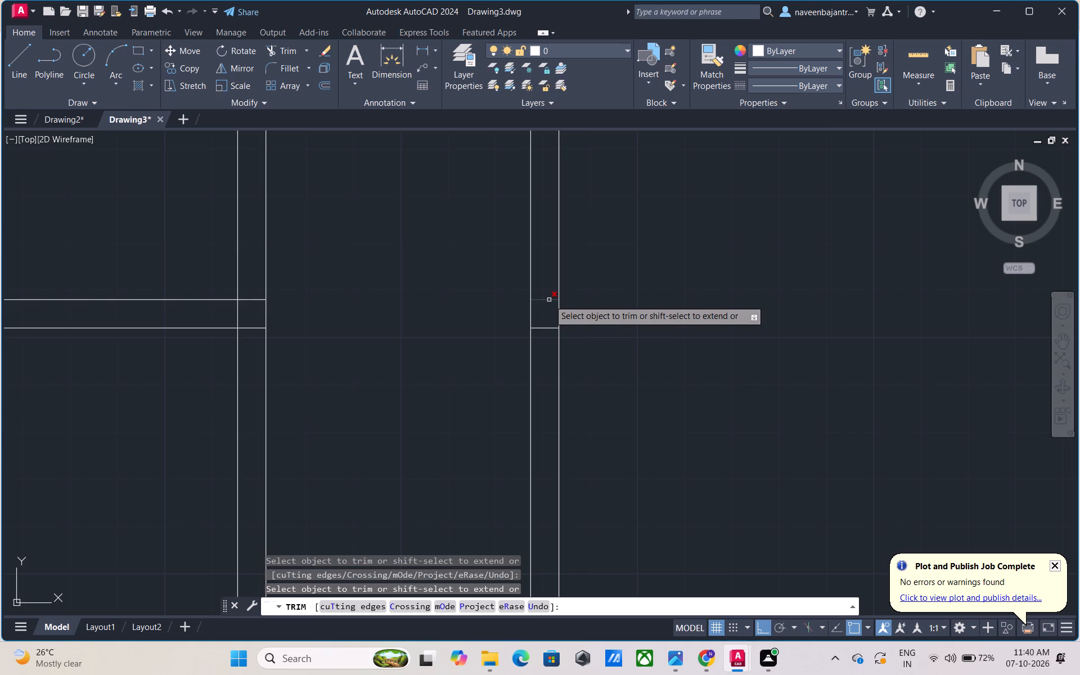
pyautogui.click(549, 300)
pyautogui.click(548, 330)
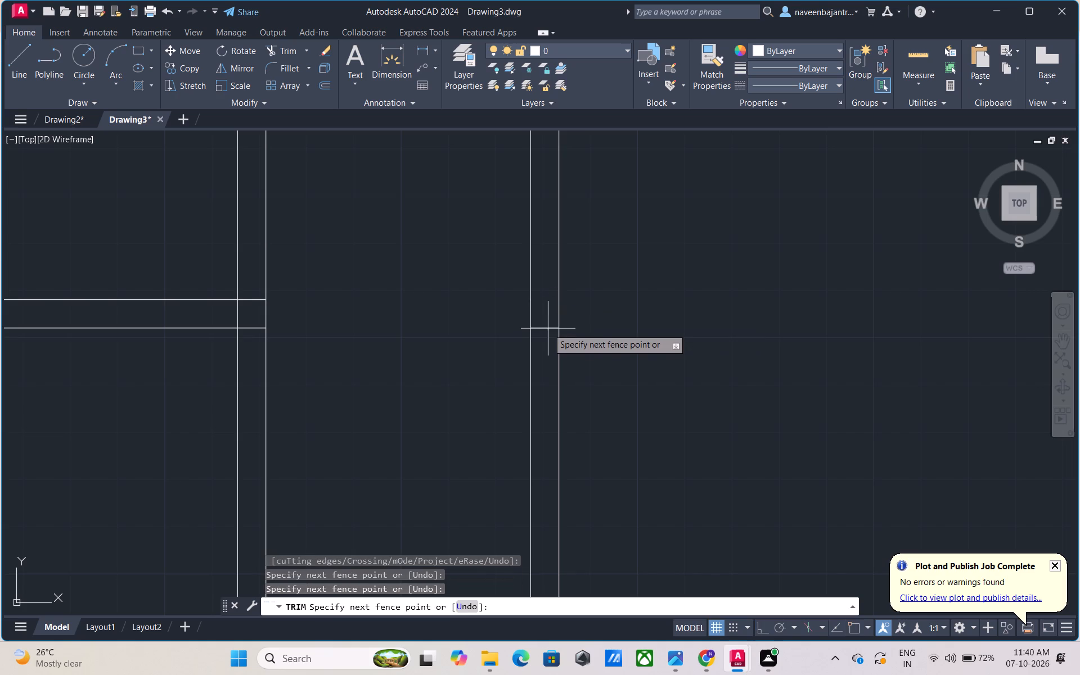
pyautogui.press('Escape')
pyautogui.press('t')
pyautogui.press('r')
pyautogui.press('space')
pyautogui.press('space')
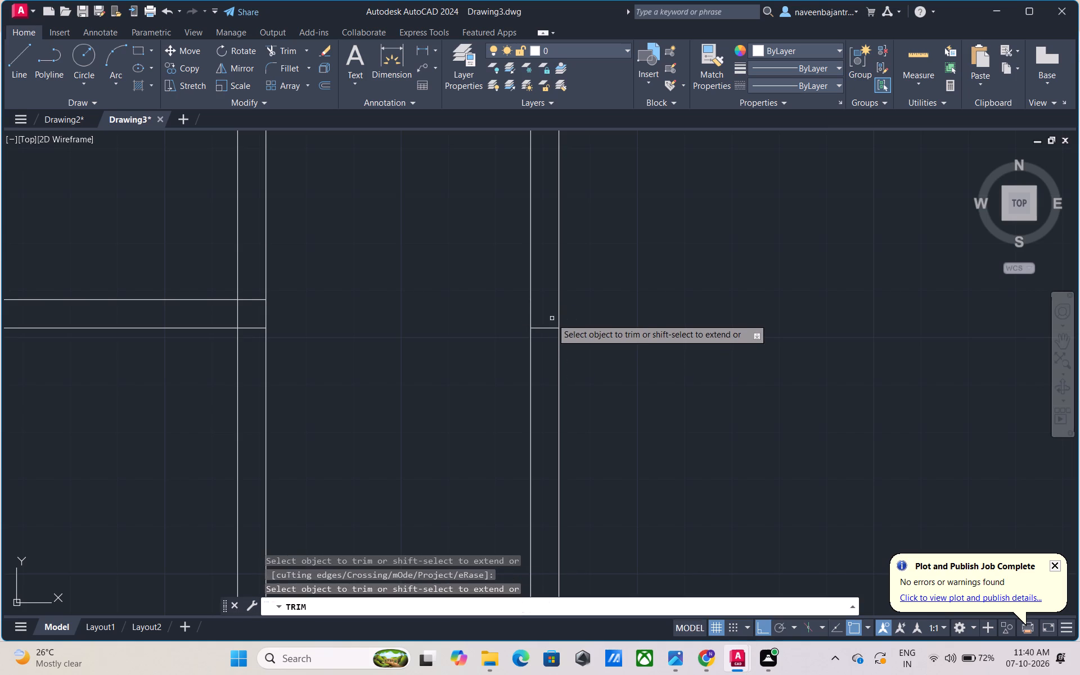
pyautogui.click(548, 327)
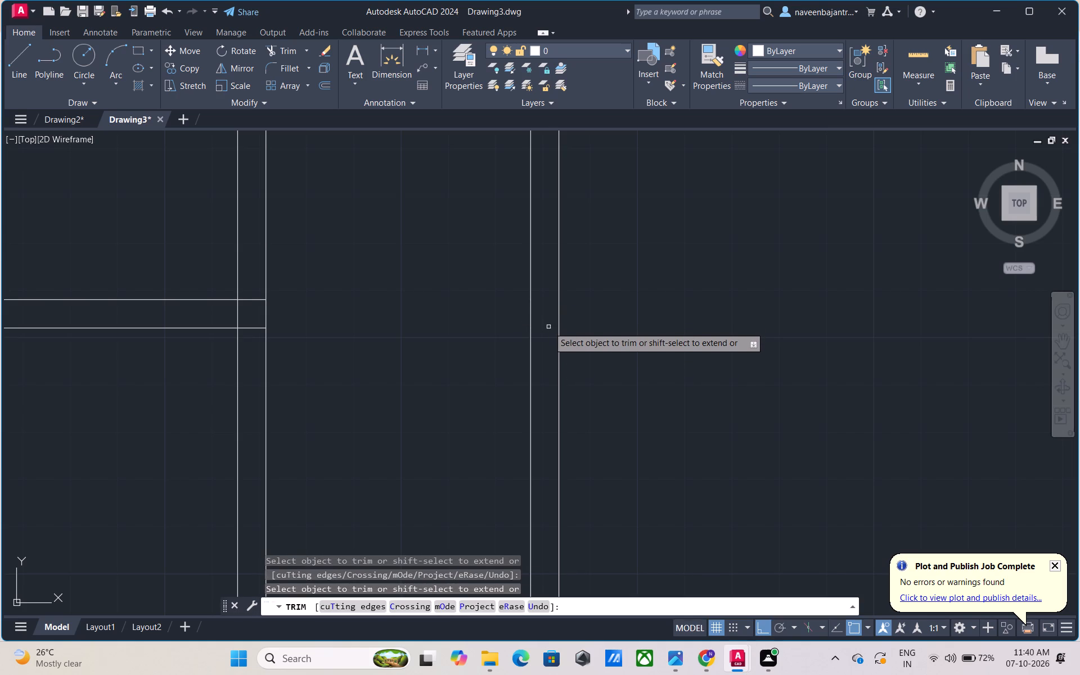
# At the west partition junction, trim the vertical line across the cross partition and the upper horizontal stub inside the wall.
pyautogui.scroll(-1, 548, 327)
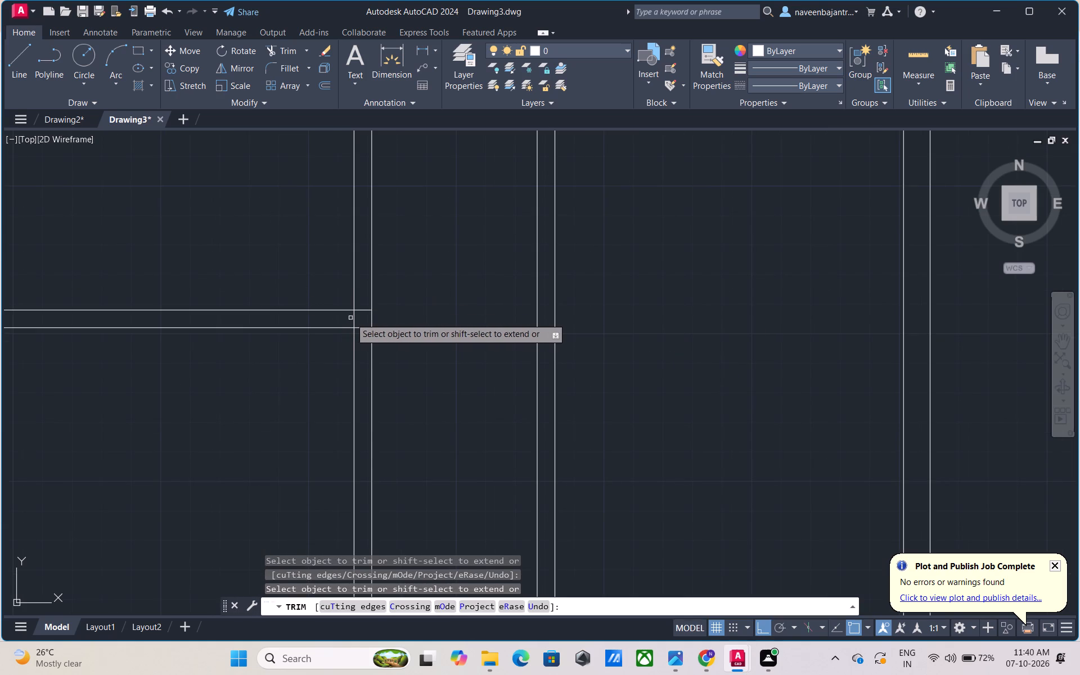
pyautogui.click(355, 319)
pyautogui.click(362, 311)
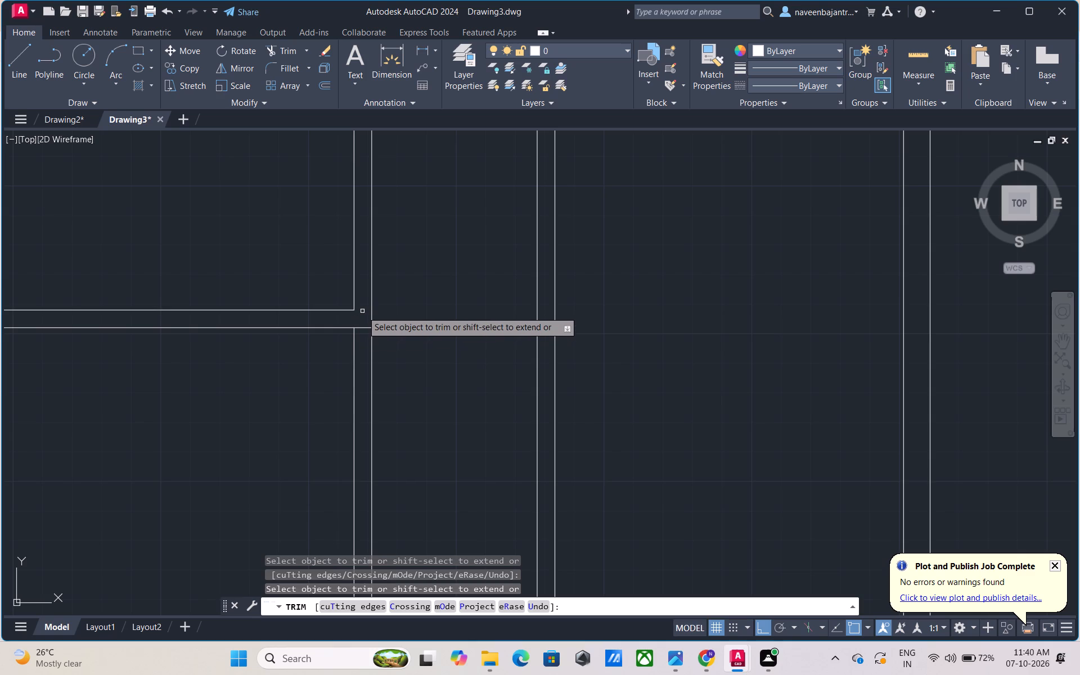
pyautogui.scroll(-3, 362, 311)
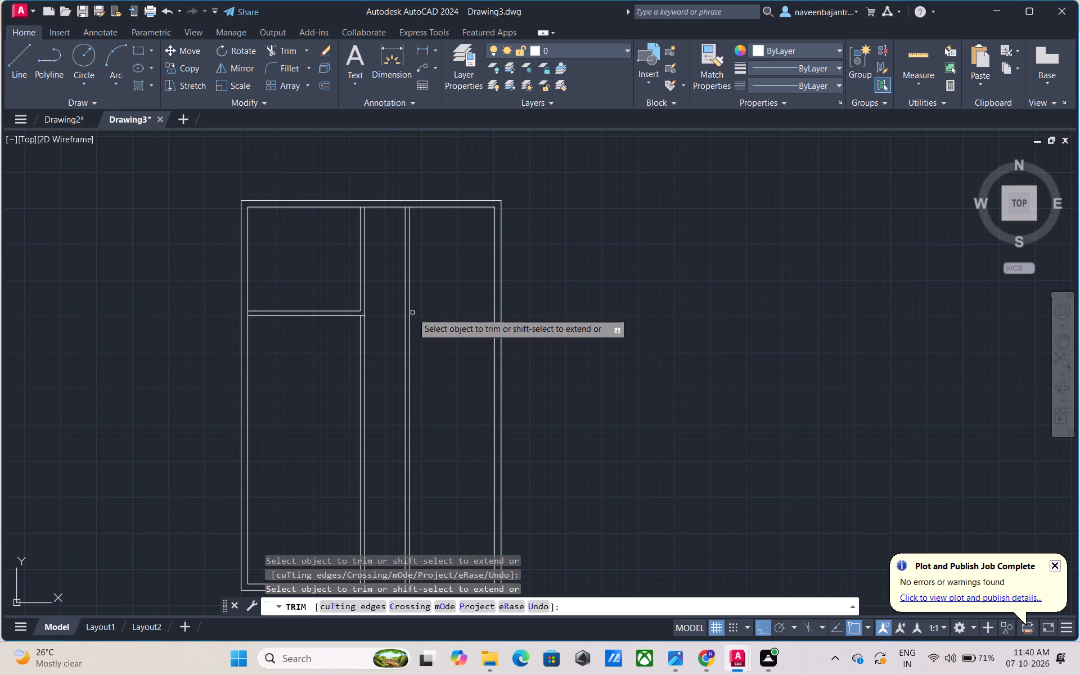
pyautogui.press('Escape')
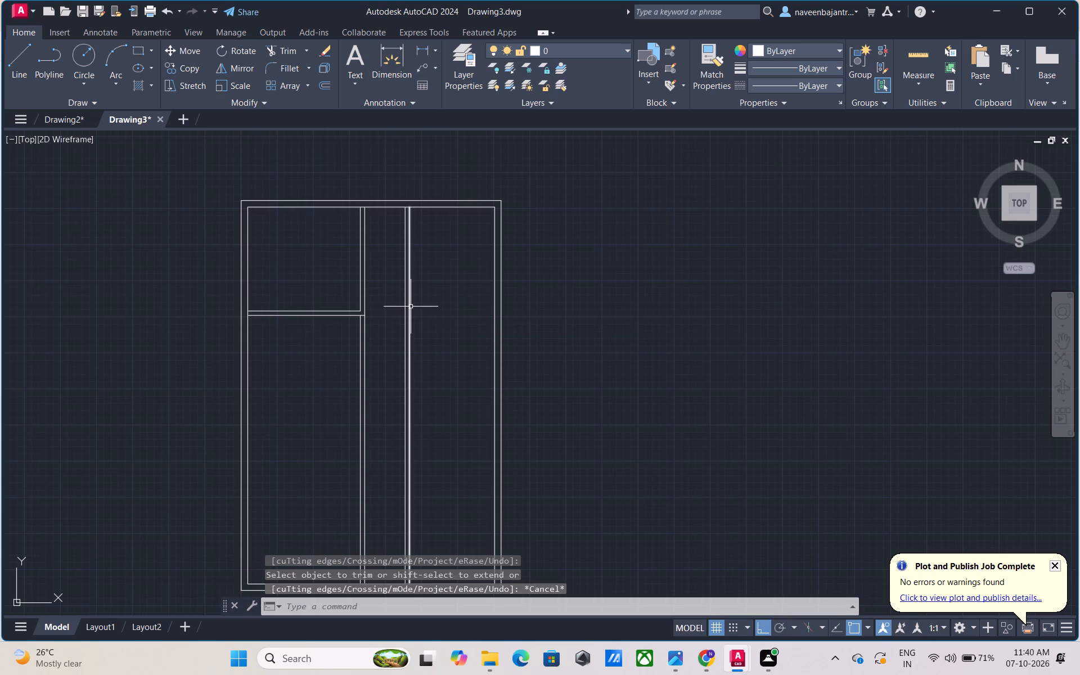
# Trim the remaining lower horizontal stub inside the west vertical partition to open the wall junction.
pyautogui.scroll(2, 411, 307)
pyautogui.scroll(-1, 411, 307)
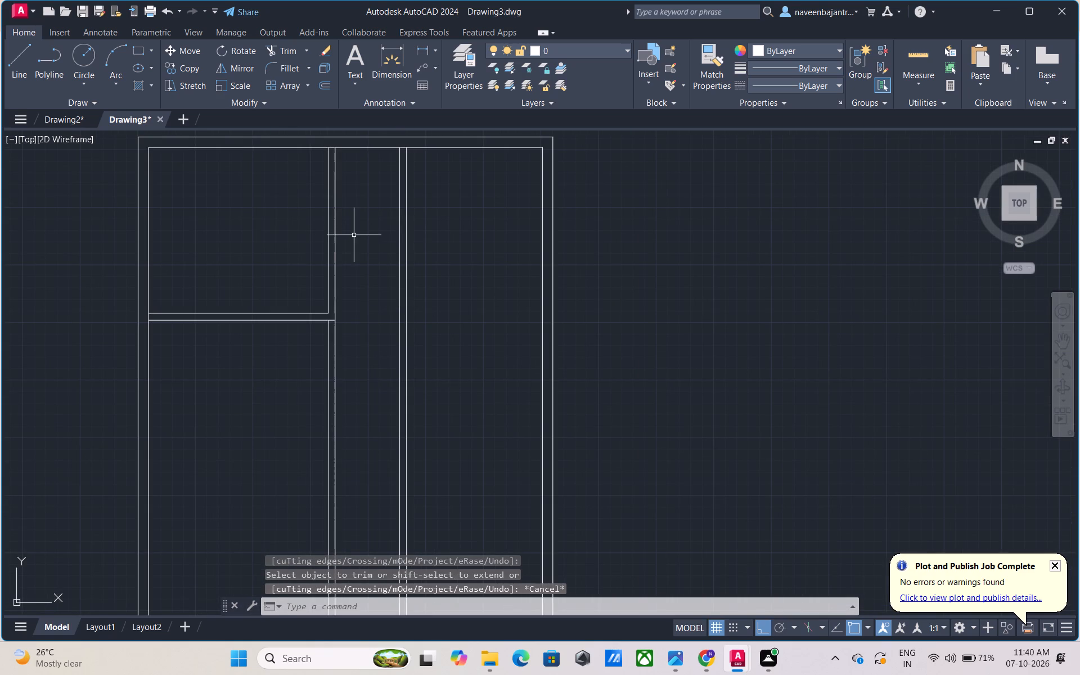
pyautogui.moveTo(354, 235); pyautogui.dragTo(348, 267, button='middle')
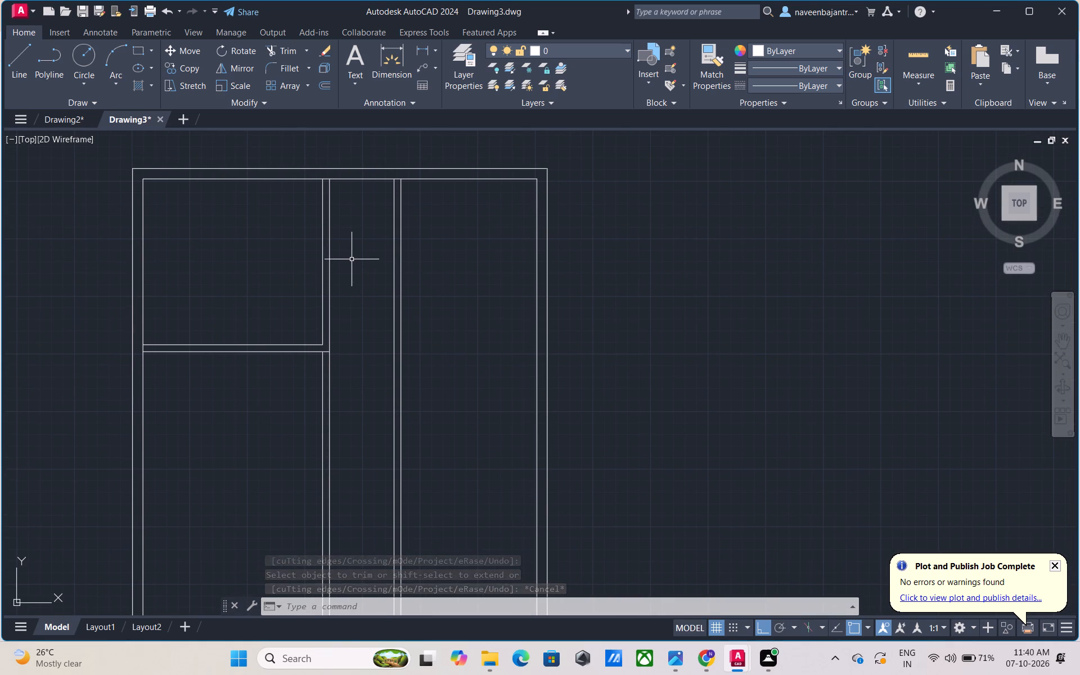
pyautogui.write('tr')
pyautogui.press('space')
pyautogui.press('space')
pyautogui.scroll(1, 340, 342)
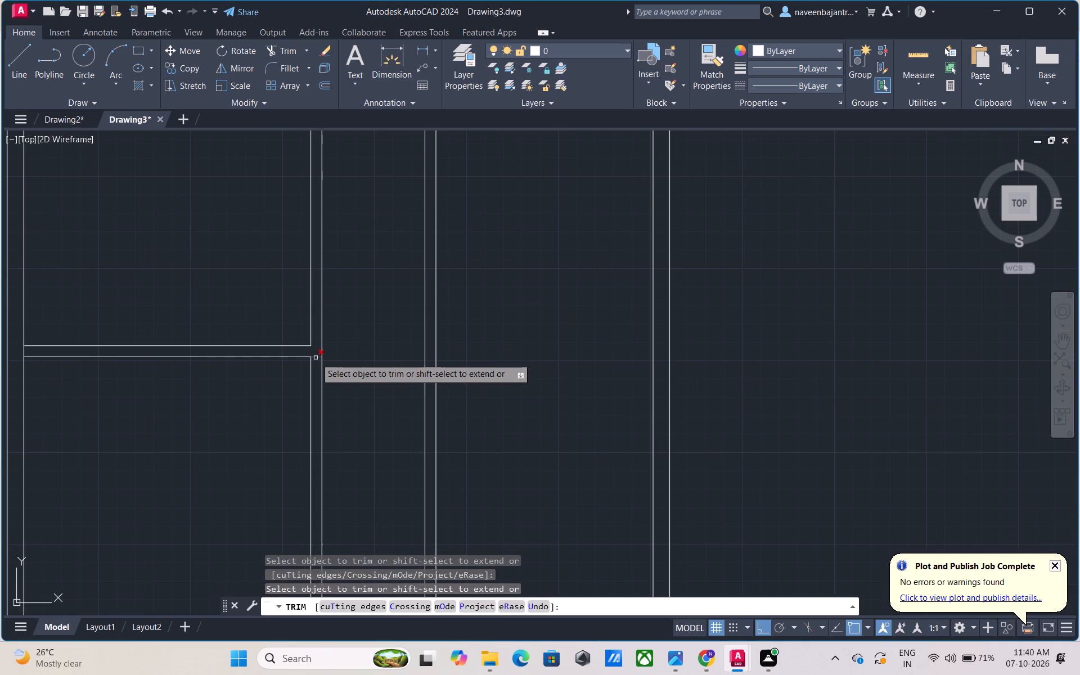
pyautogui.click(316, 358)
pyautogui.scroll(-2, 323, 358)
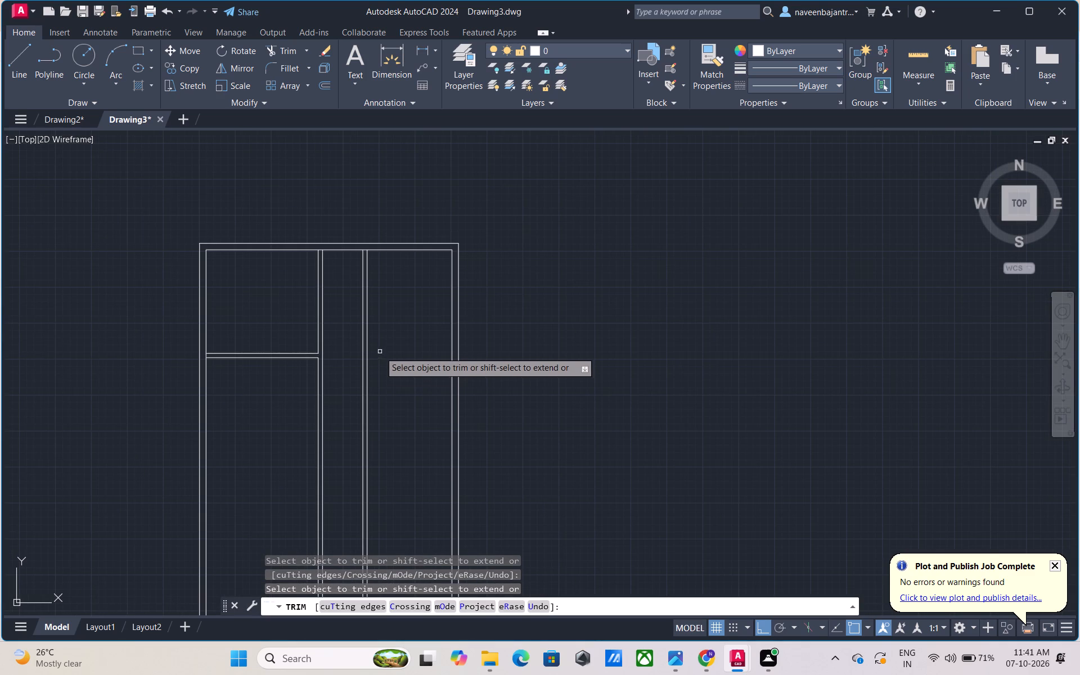
# Offset the north wall's inner line 8' into the house, and offset that copy another 6" for a cross partition.
pyautogui.press('Escape')
pyautogui.press('o')
pyautogui.press('space')
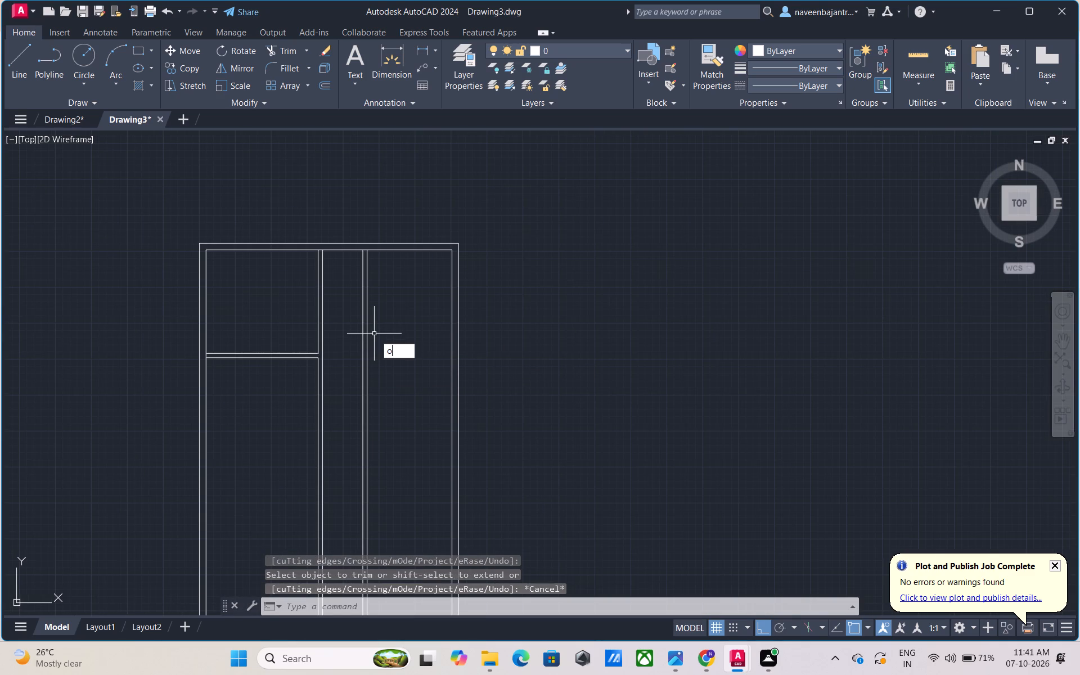
pyautogui.press('space')
pyautogui.click(340, 251)
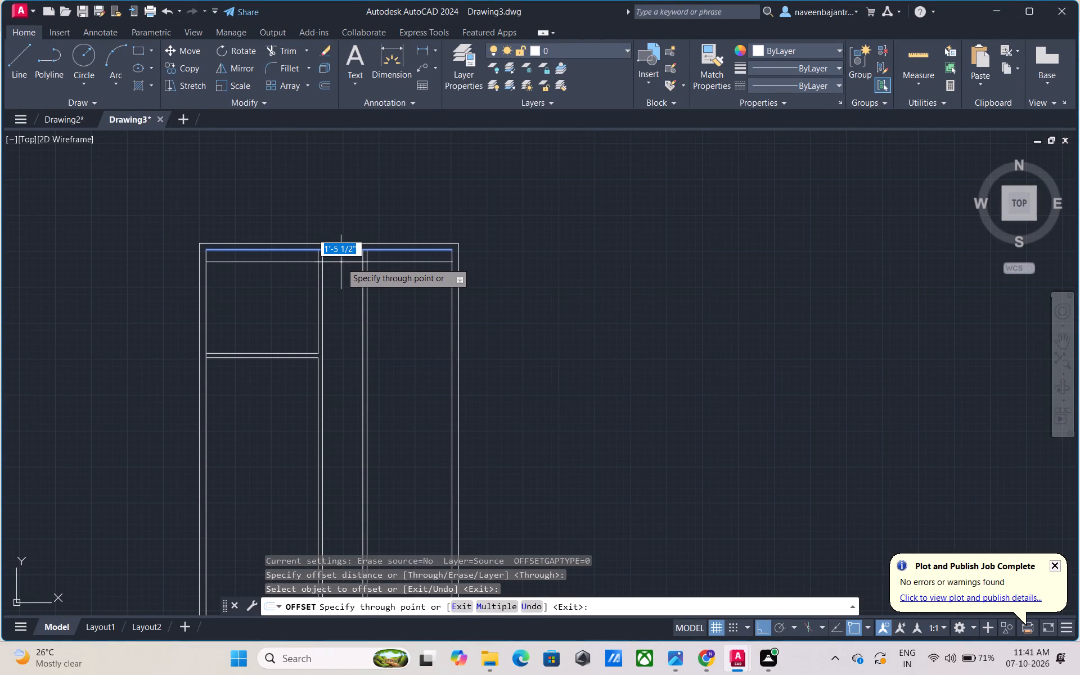
pyautogui.write("8'")
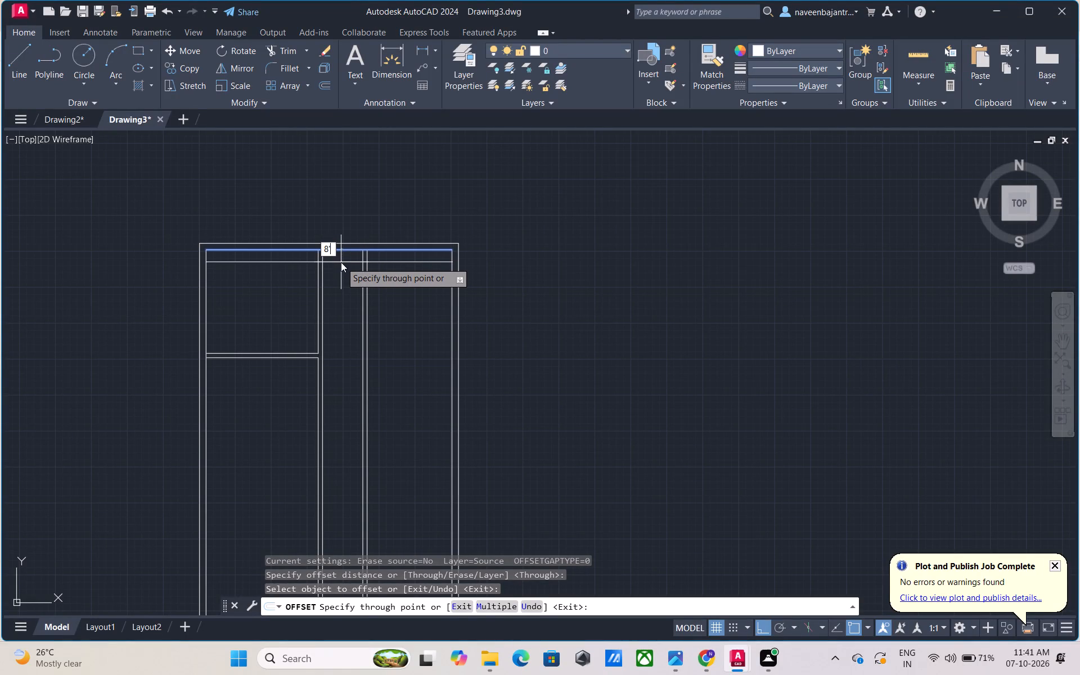
pyautogui.press('Return')
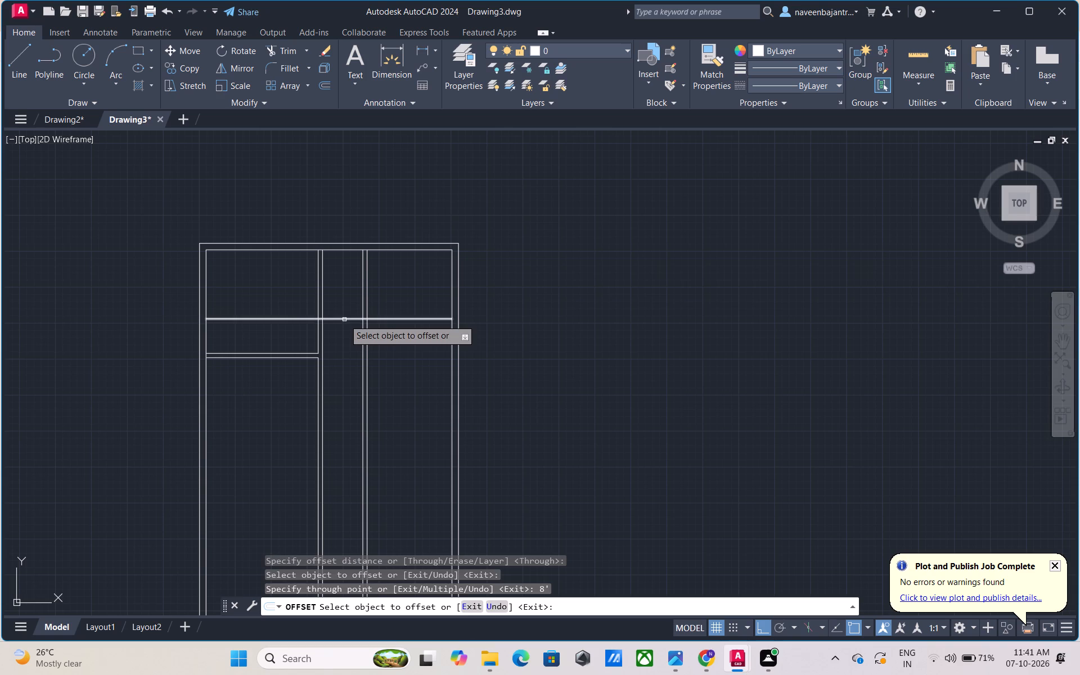
pyautogui.click(344, 319)
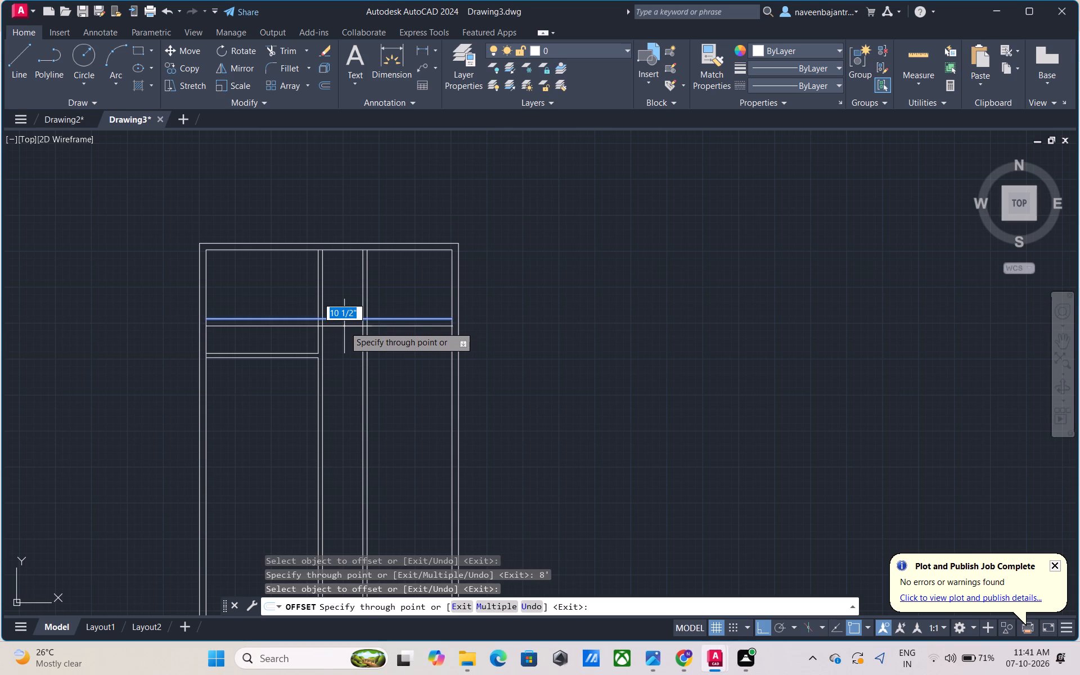
pyautogui.press('6')
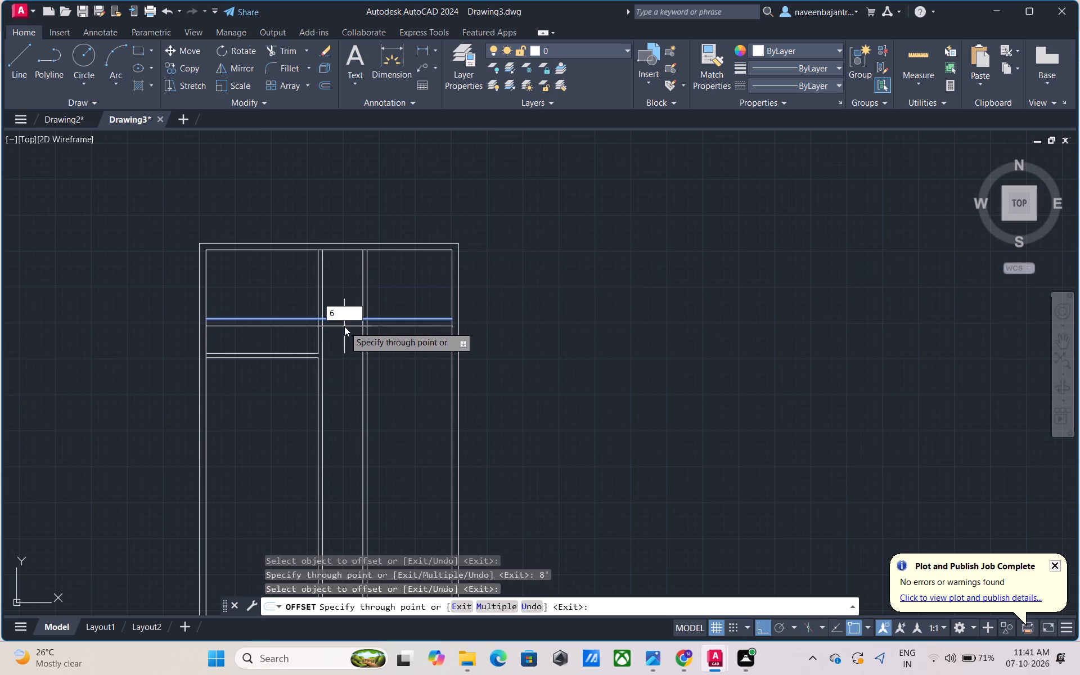
pyautogui.hotkey('shift', '"')
pyautogui.press('Return')
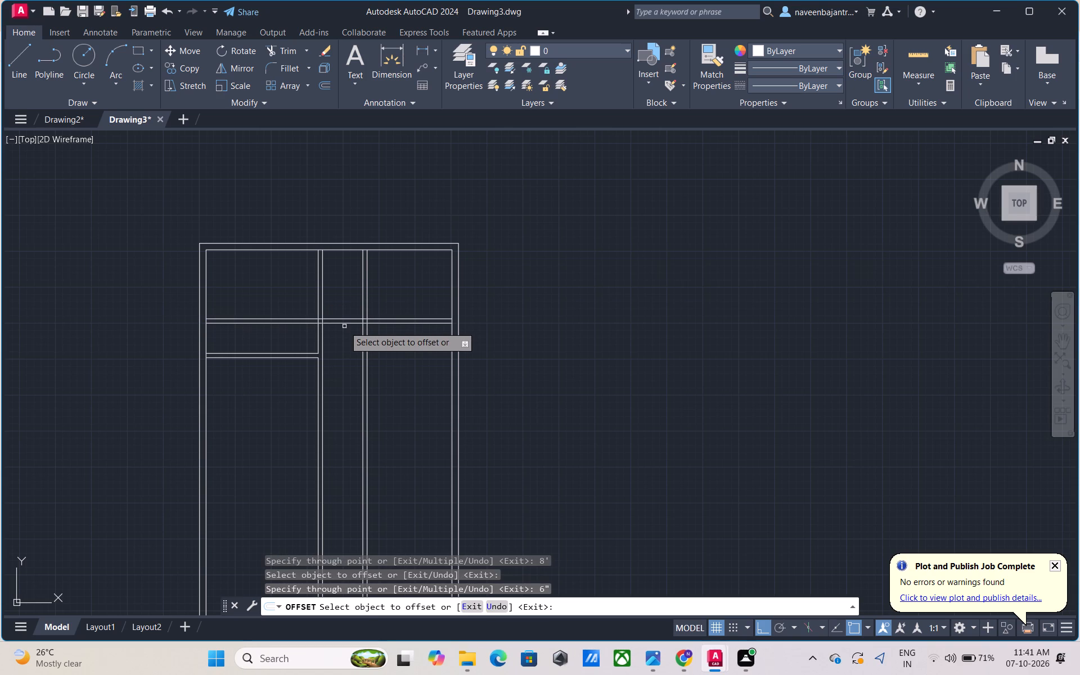
pyautogui.press('Escape')
# Trim both new cross-partition lines out of the west room and from inside the west vertical partition.
pyautogui.write('tr')
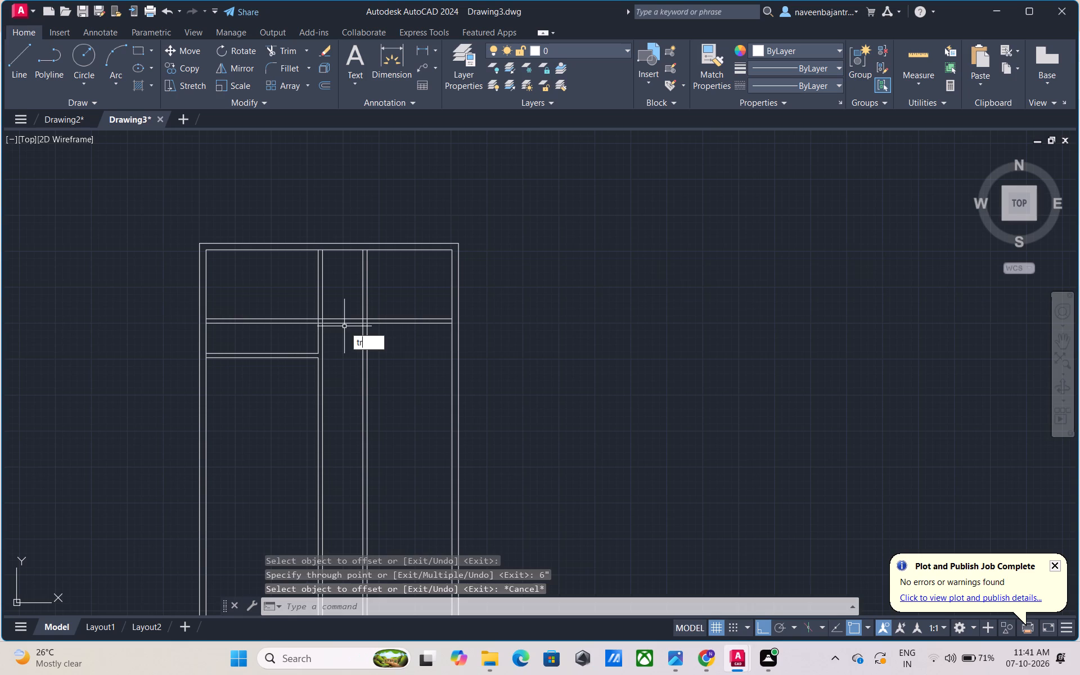
pyautogui.press('space')
pyautogui.press('space')
pyautogui.click(261, 320)
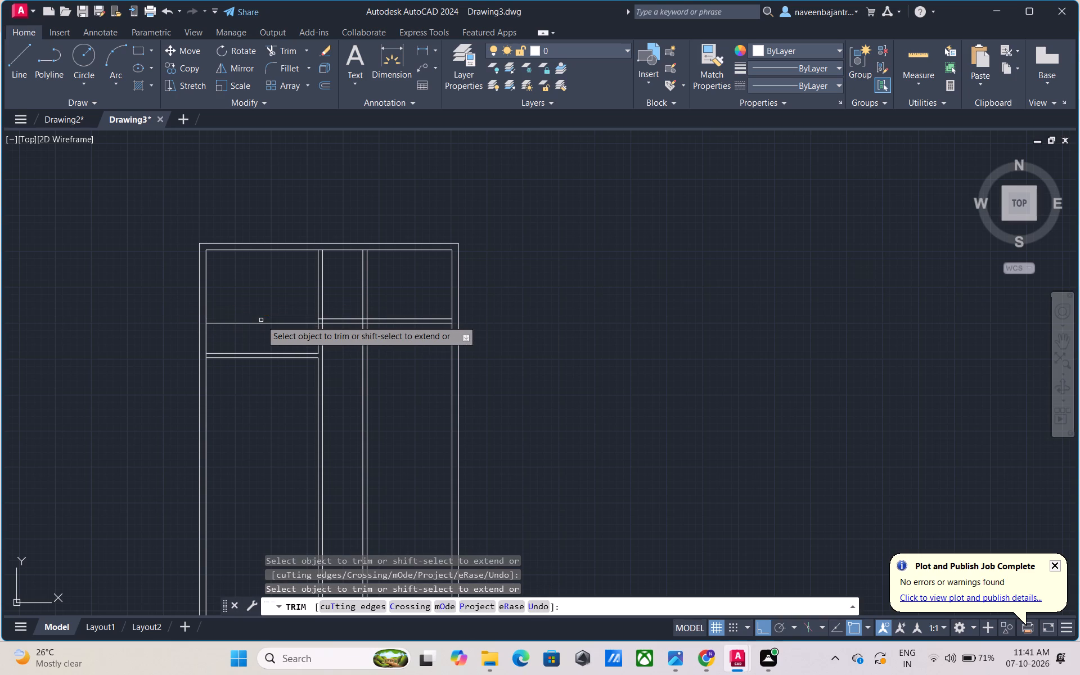
pyautogui.click(261, 322)
pyautogui.scroll(2, 315, 328)
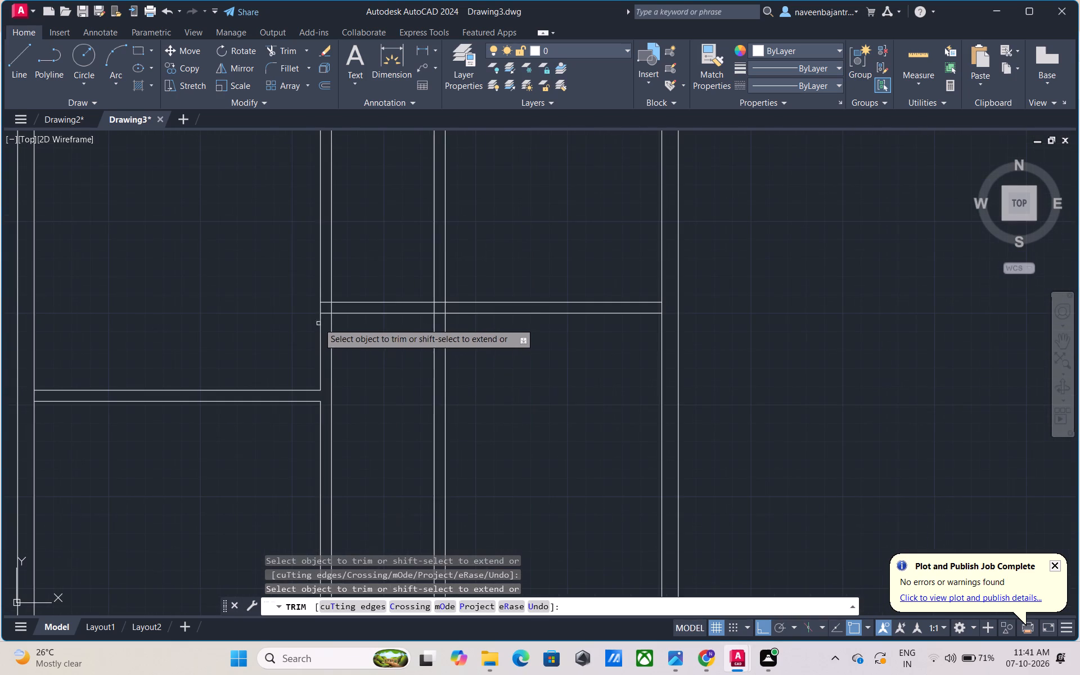
pyautogui.click(327, 302)
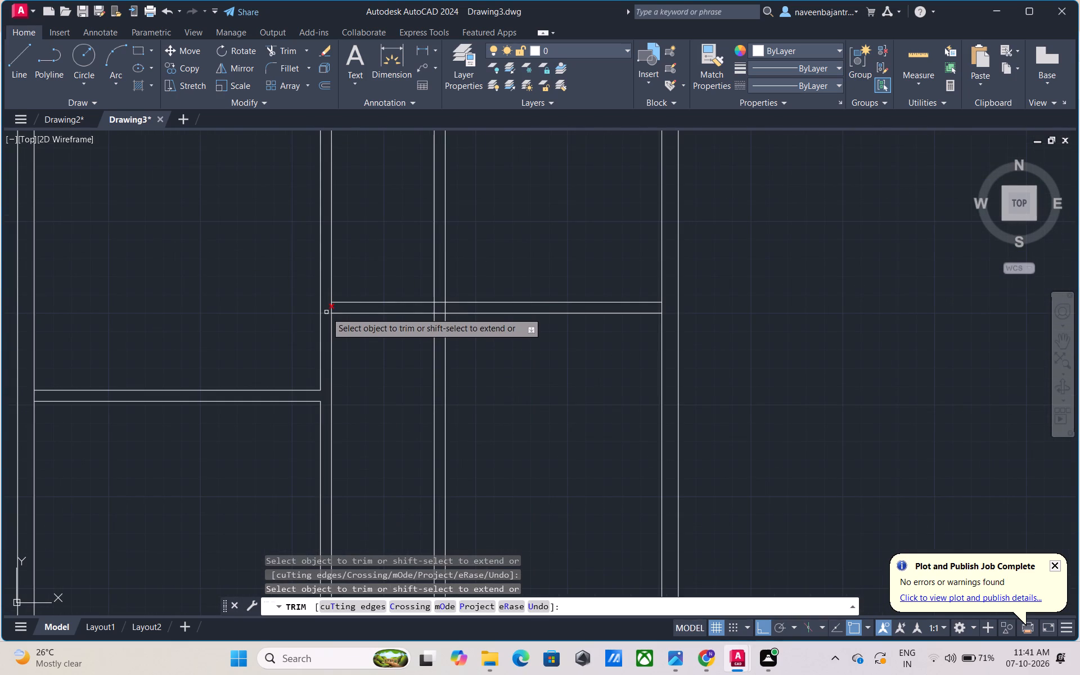
pyautogui.click(326, 313)
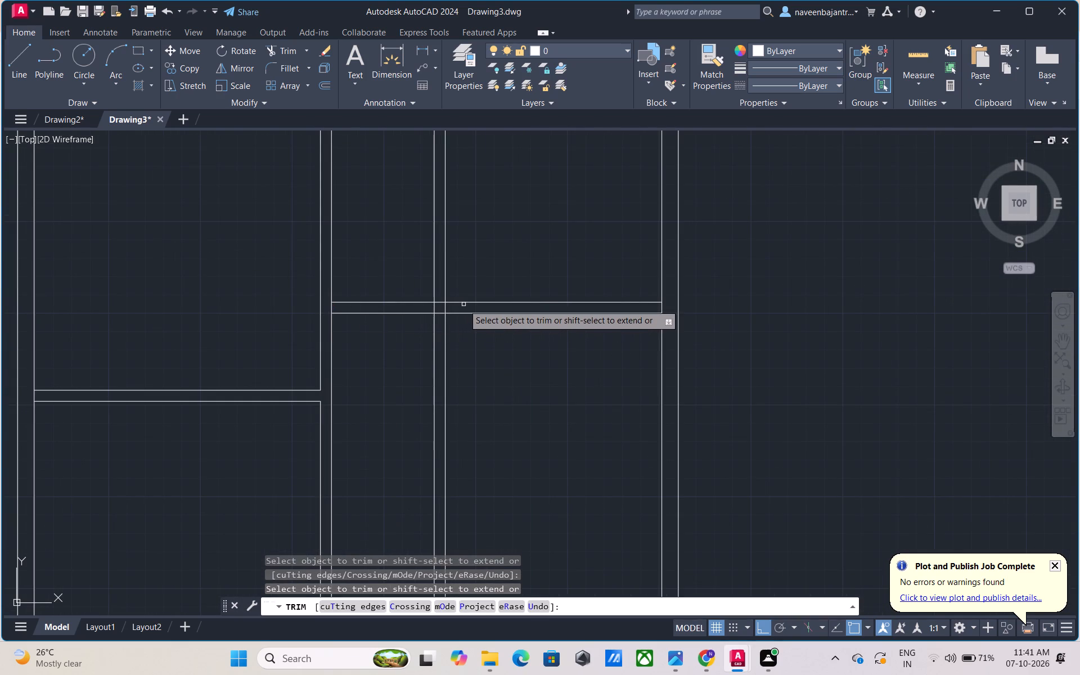
# Trim both new cross-partition lines out of the east room and from inside the east vertical partition.
pyautogui.click(466, 302)
pyautogui.click(465, 313)
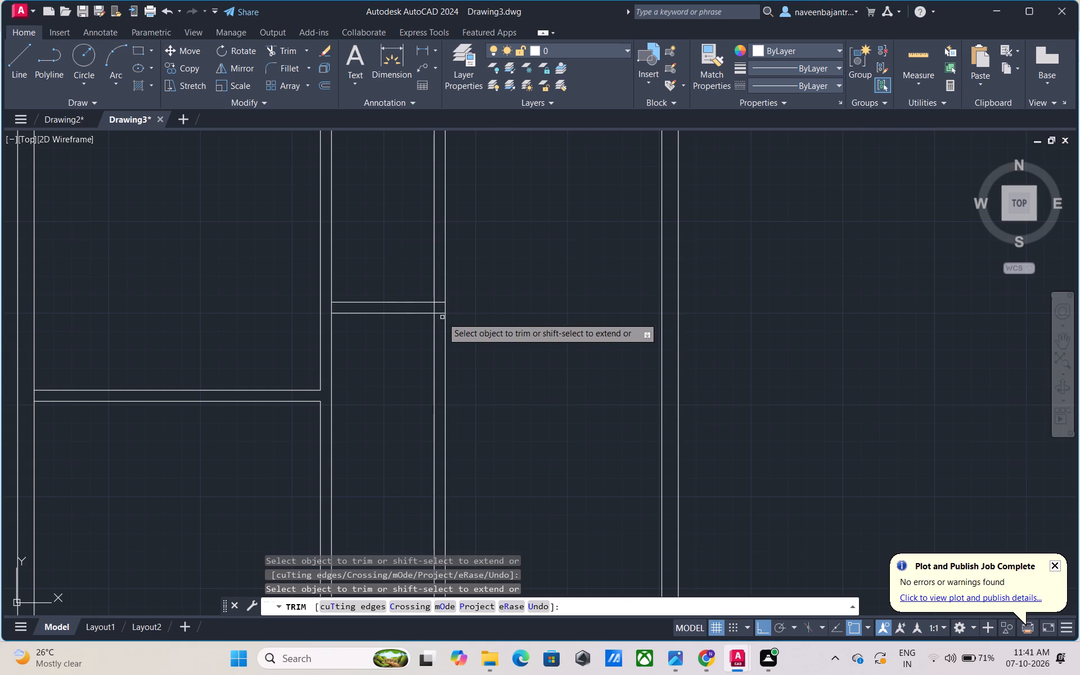
pyautogui.click(440, 314)
pyautogui.click(439, 302)
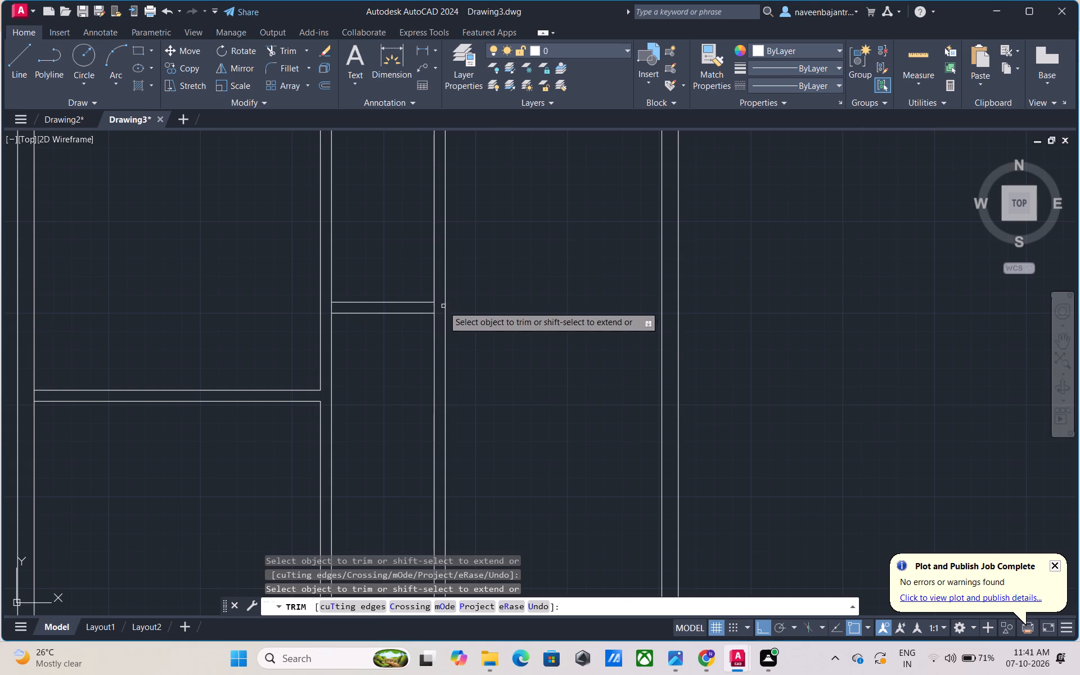
# Trim the vertical partition lines across both ends of the middle cross partition to open the wall junctions.
pyautogui.click(435, 307)
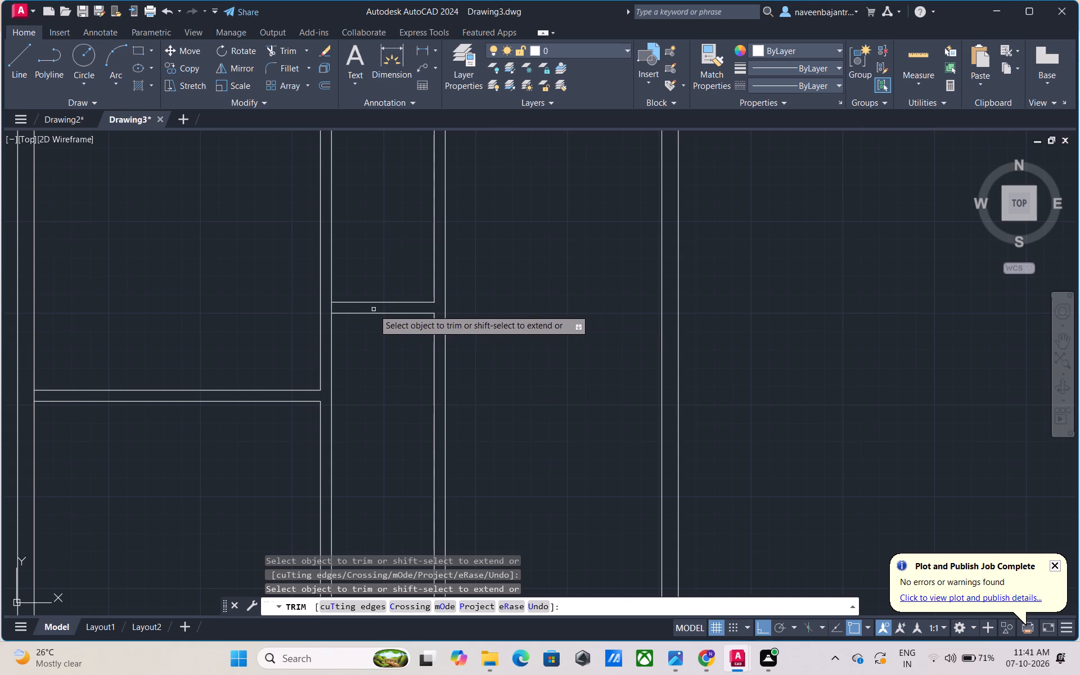
pyautogui.click(331, 308)
pyautogui.scroll(-2, 348, 321)
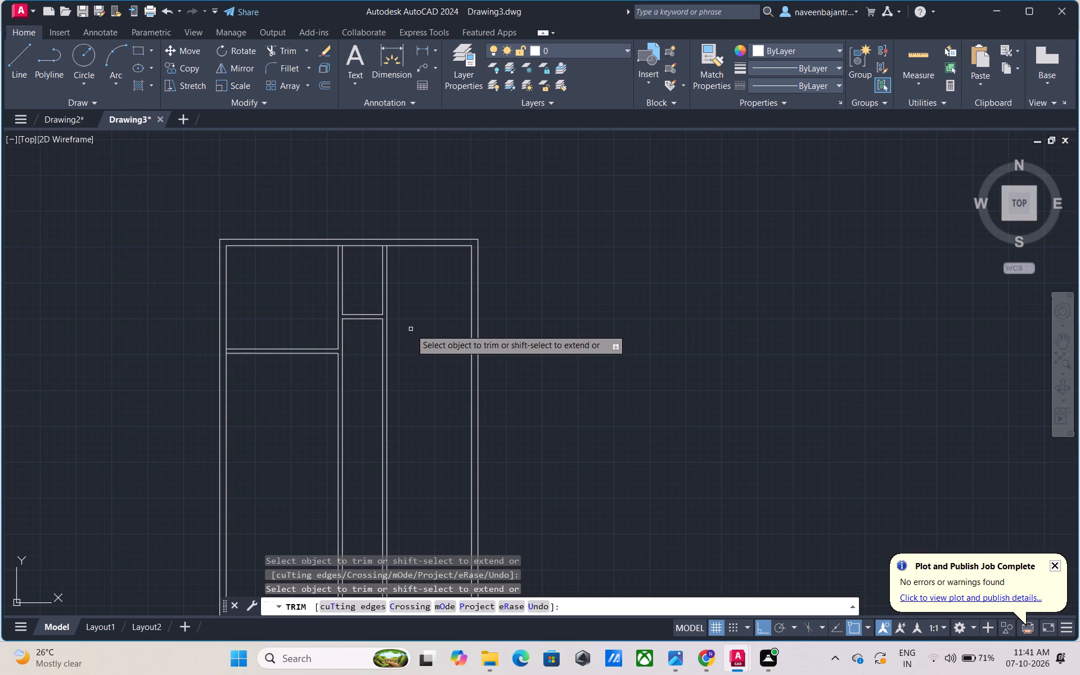
pyautogui.press('Escape')
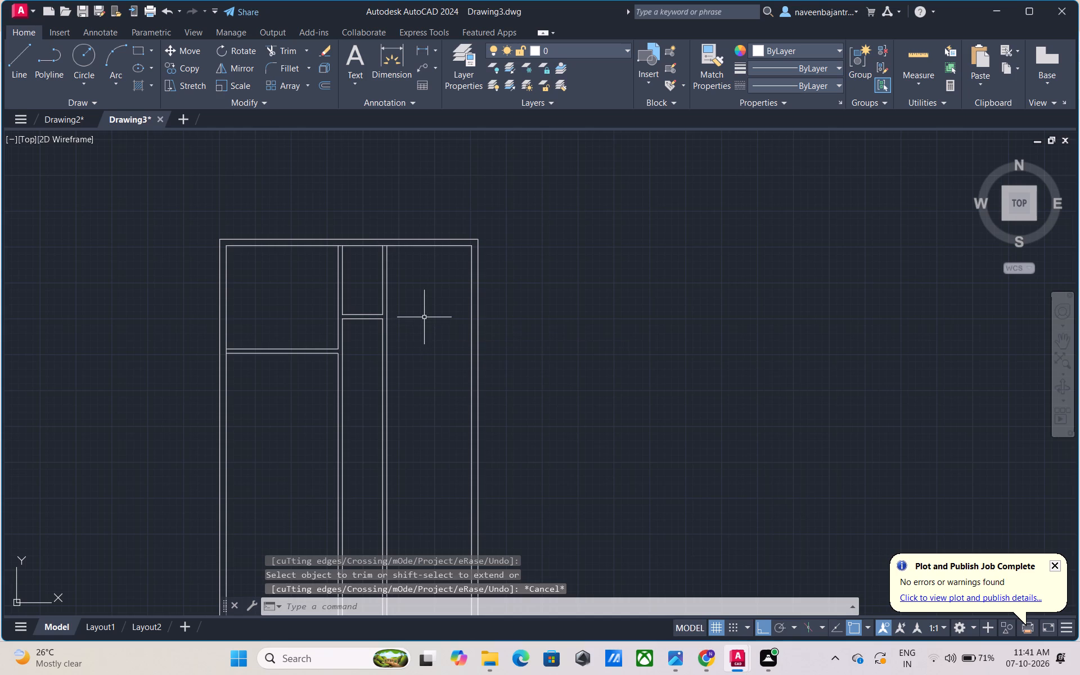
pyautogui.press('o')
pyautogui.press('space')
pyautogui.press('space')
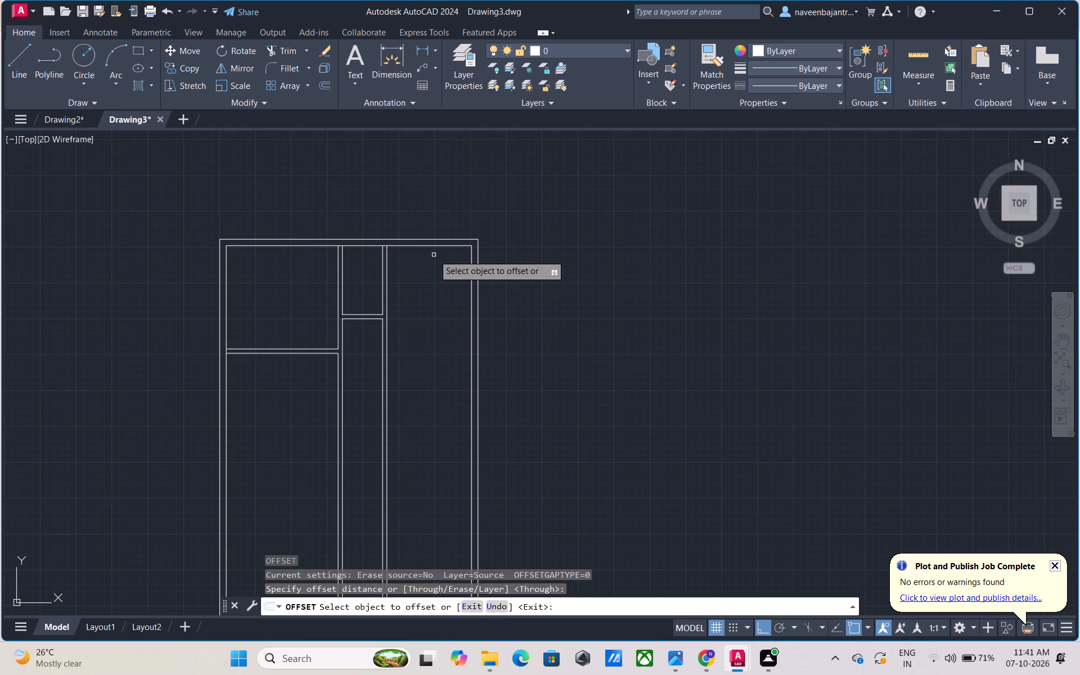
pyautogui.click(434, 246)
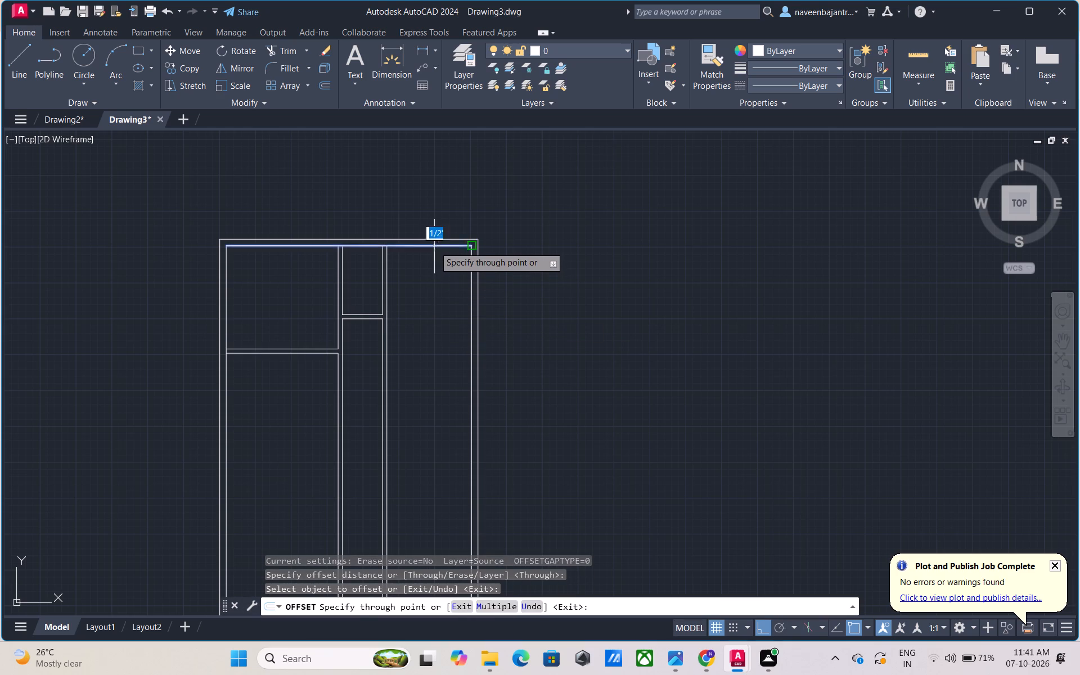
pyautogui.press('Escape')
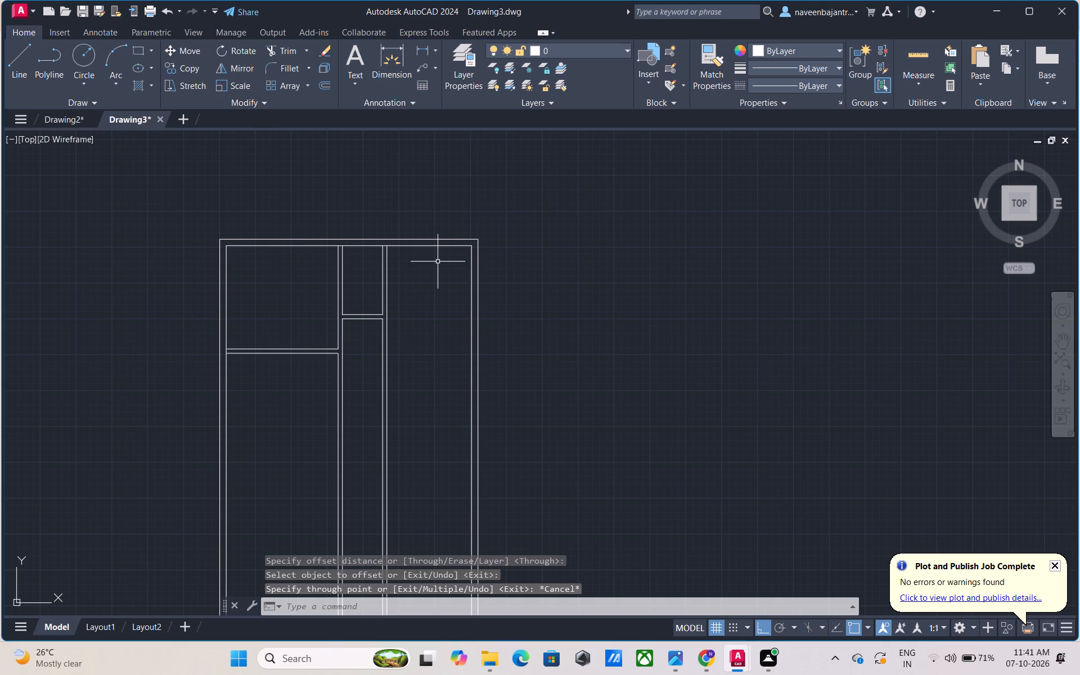
# Draw a line along the north wall's inner face from the east vertical partition to the east wall's inner corner.
pyautogui.write('l')
pyautogui.press('space')
pyautogui.scroll(2, 438, 262)
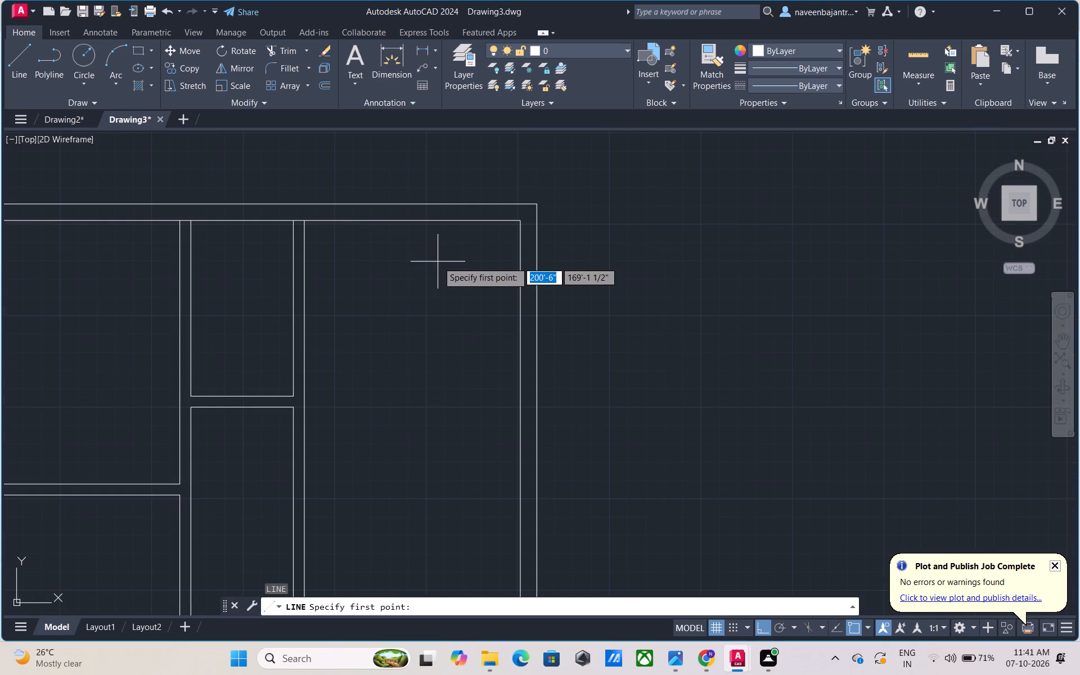
pyautogui.click(305, 222)
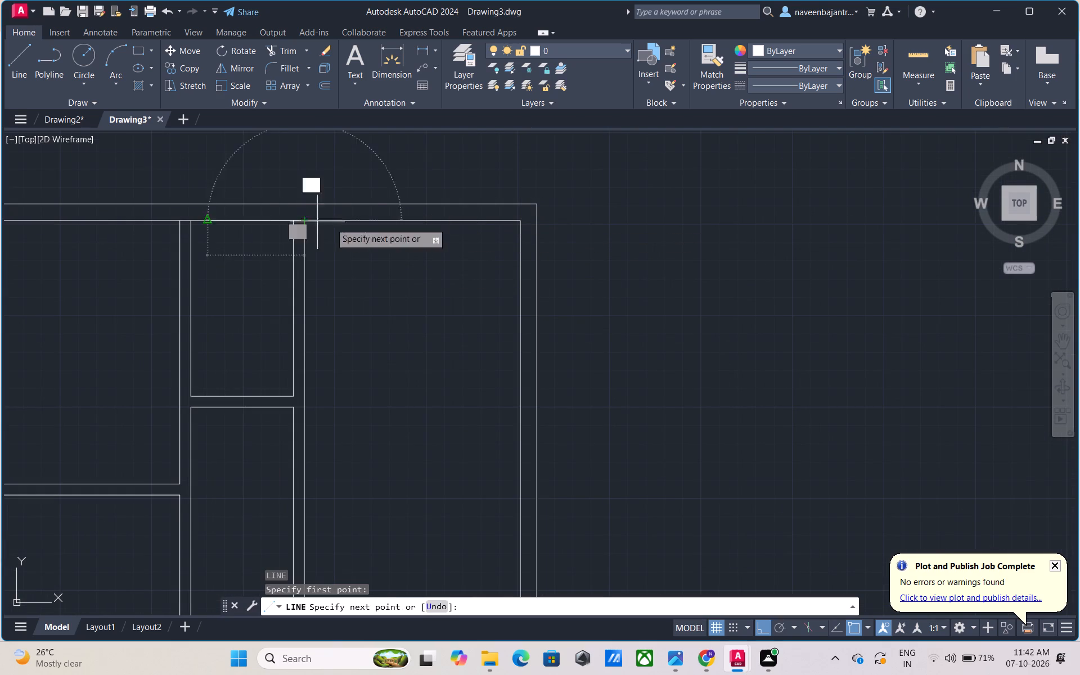
pyautogui.click(520, 226)
pyautogui.press('Escape')
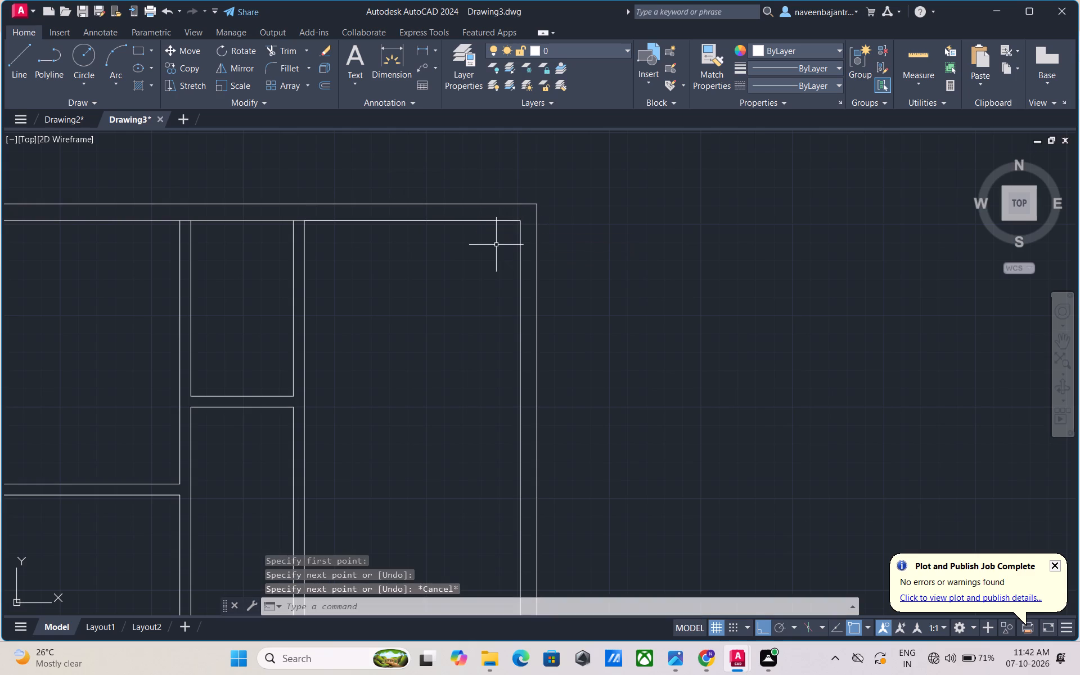
# Offset the east room's new north line 12' southward, and offset that copy another 6" for a cross partition.
pyautogui.press('o')
pyautogui.press('space')
pyautogui.press('space')
pyautogui.click(439, 221)
pyautogui.scroll(-2, 439, 222)
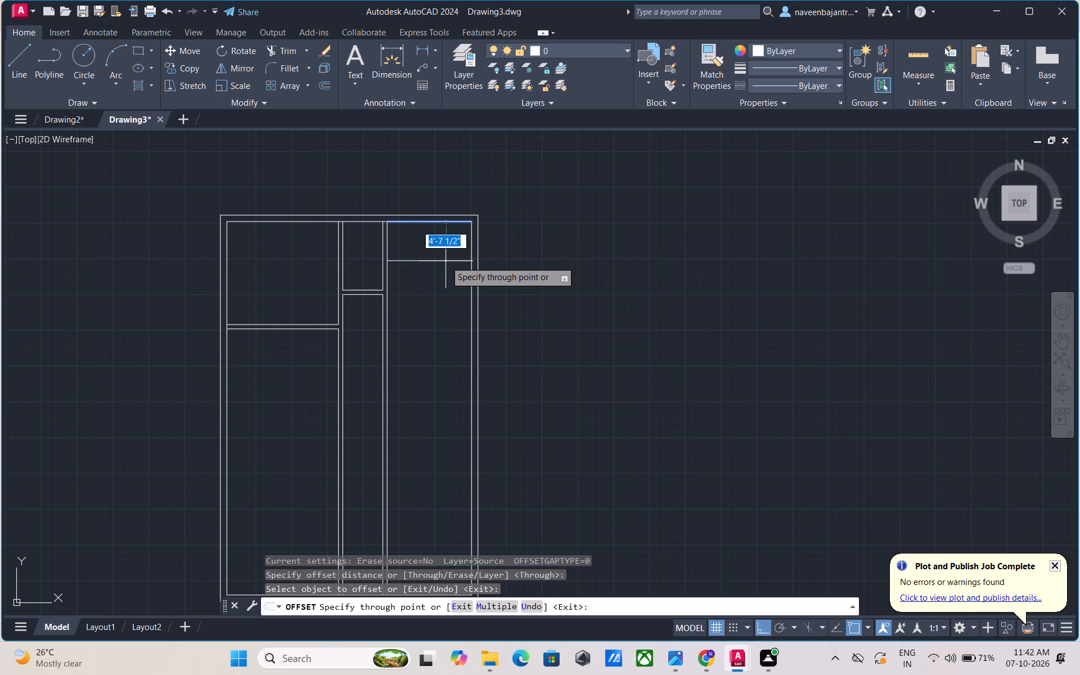
pyautogui.write("12'")
pyautogui.press('Return')
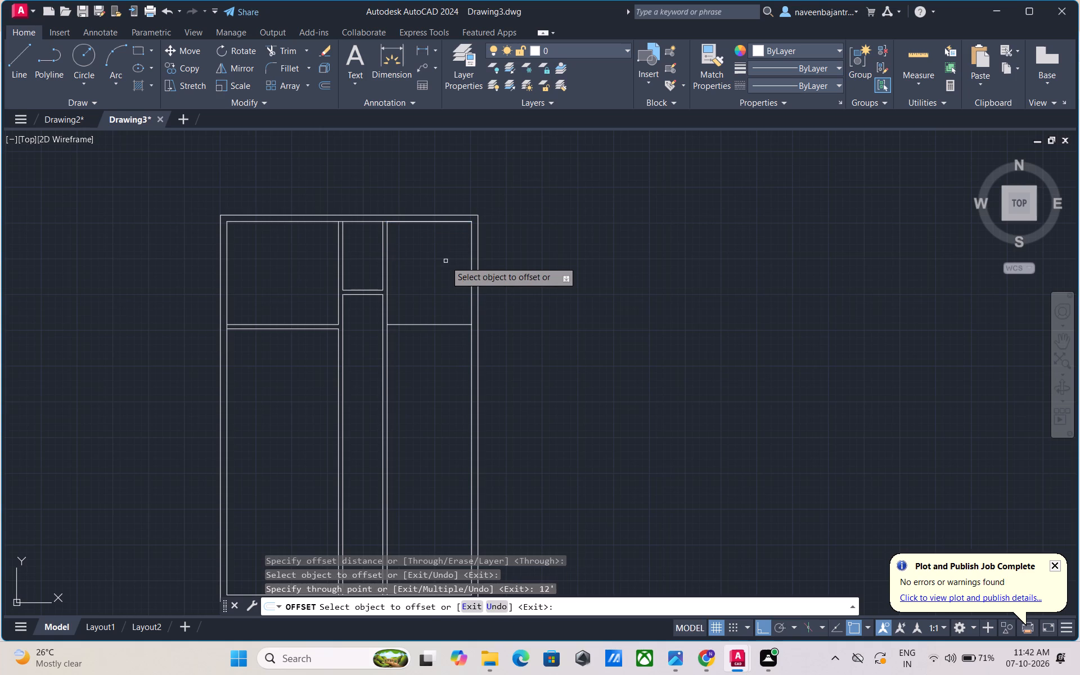
pyautogui.click(425, 323)
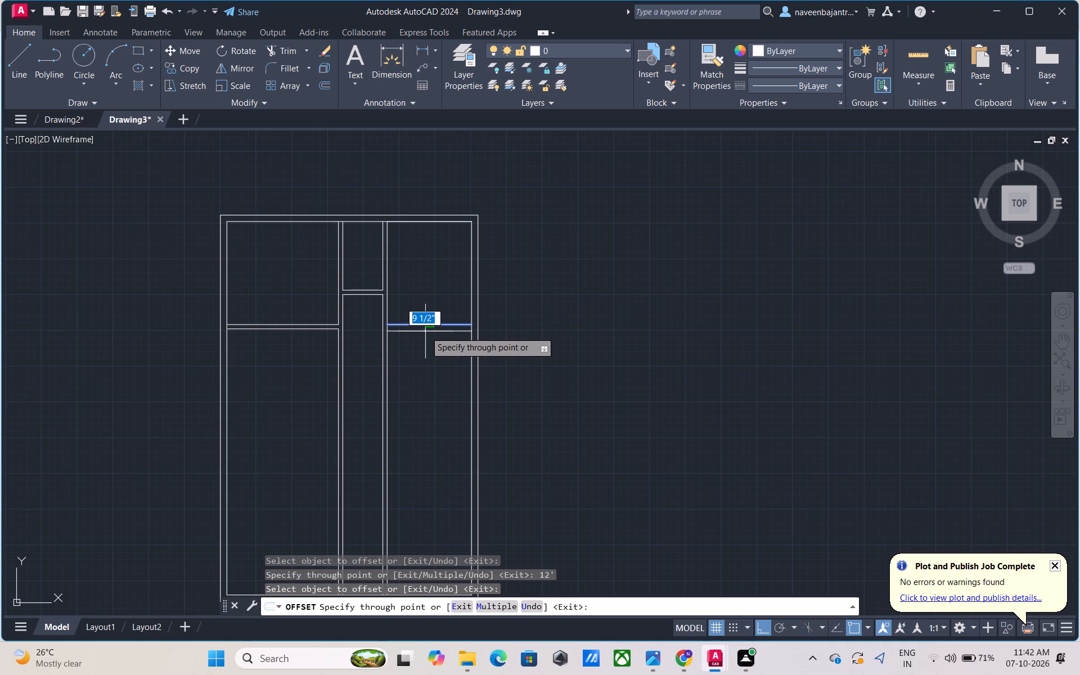
pyautogui.write('6"')
pyautogui.press('Return')
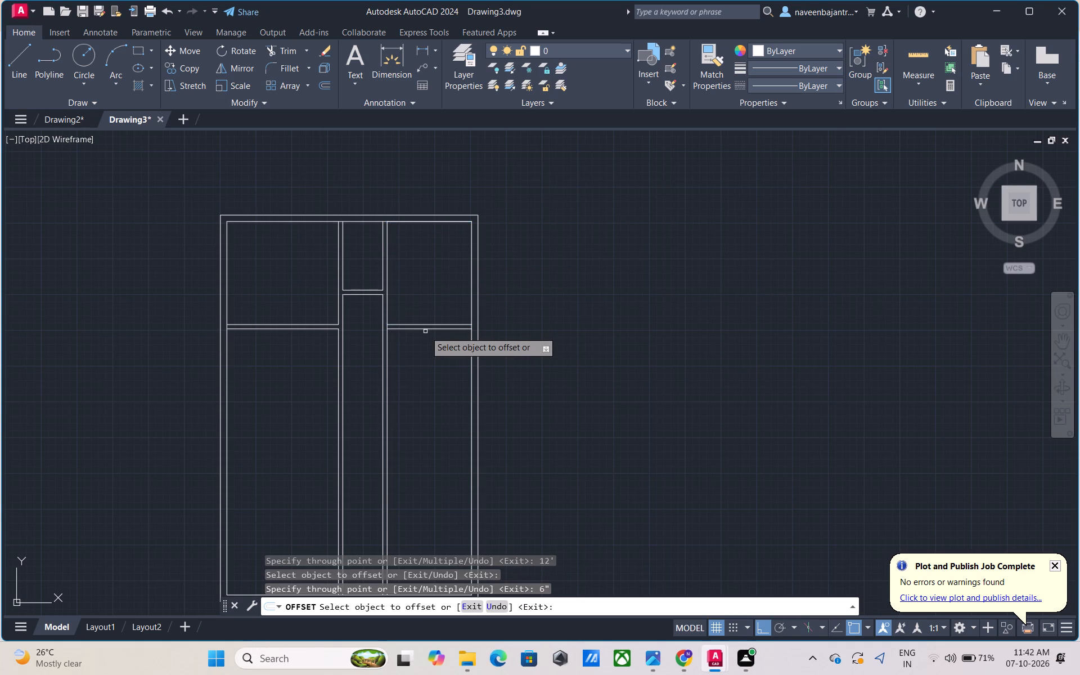
pyautogui.scroll(-1, 427, 334)
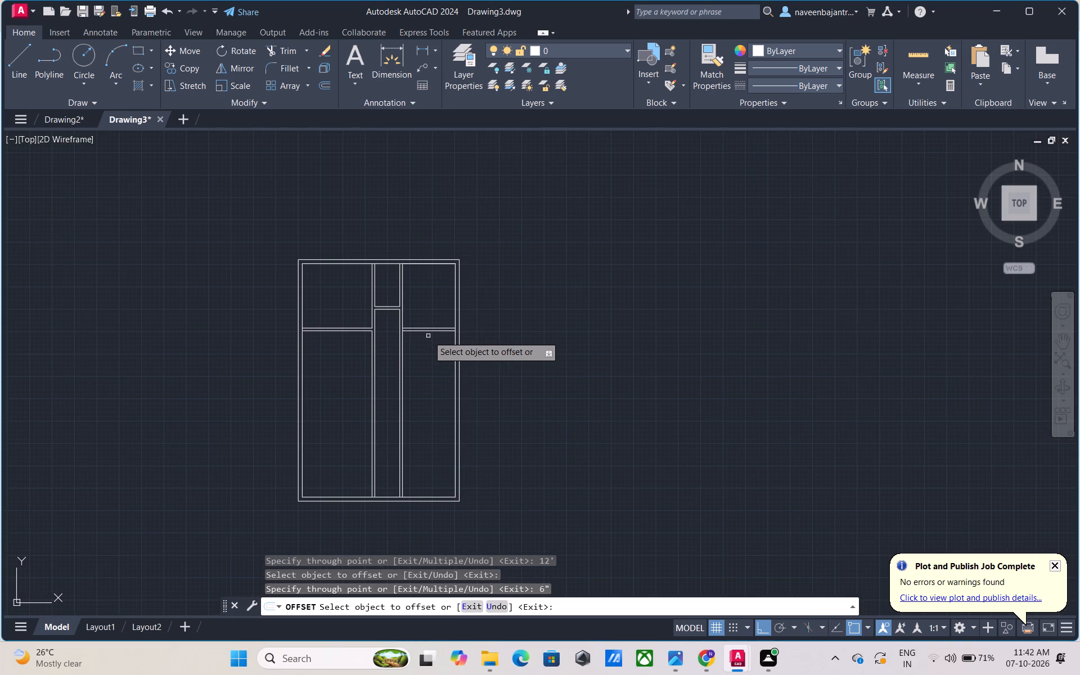
pyautogui.scroll(1, 428, 336)
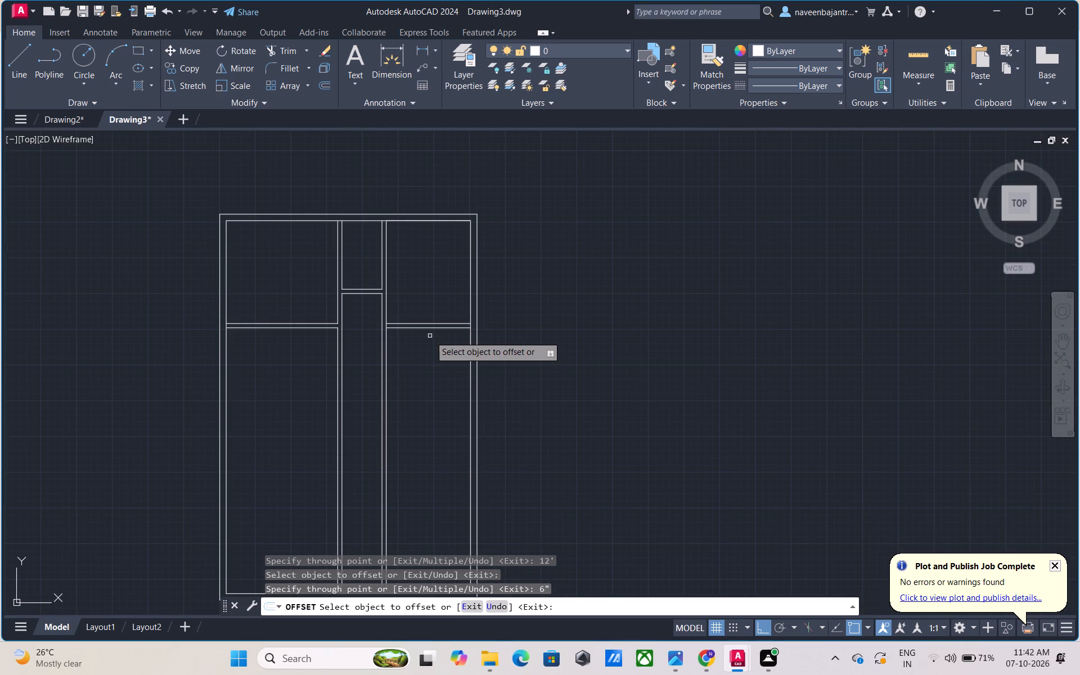
pyautogui.scroll(1, 430, 336)
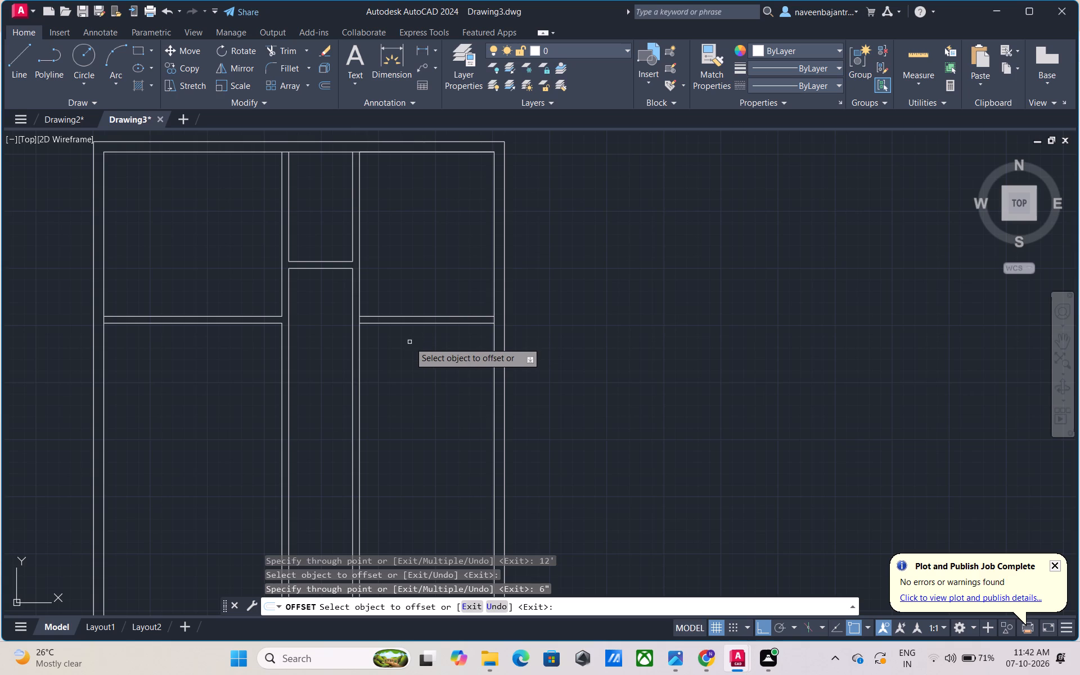
pyautogui.scroll(-2, 409, 342)
pyautogui.scroll(1, 311, 393)
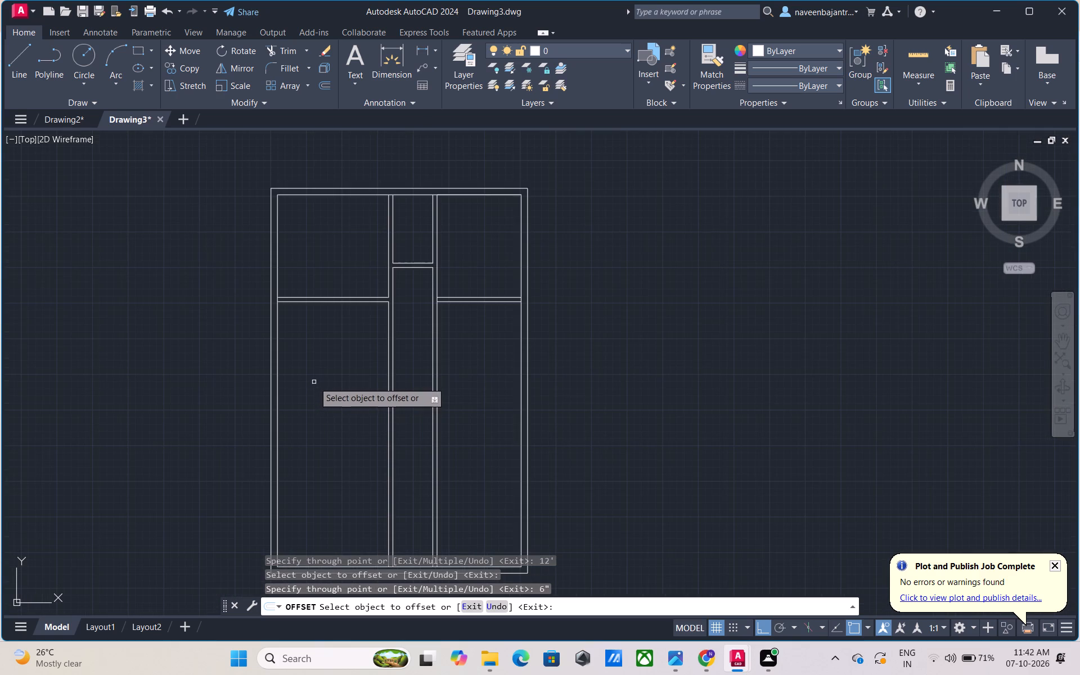
pyautogui.scroll(1, 317, 379)
pyautogui.press('Escape')
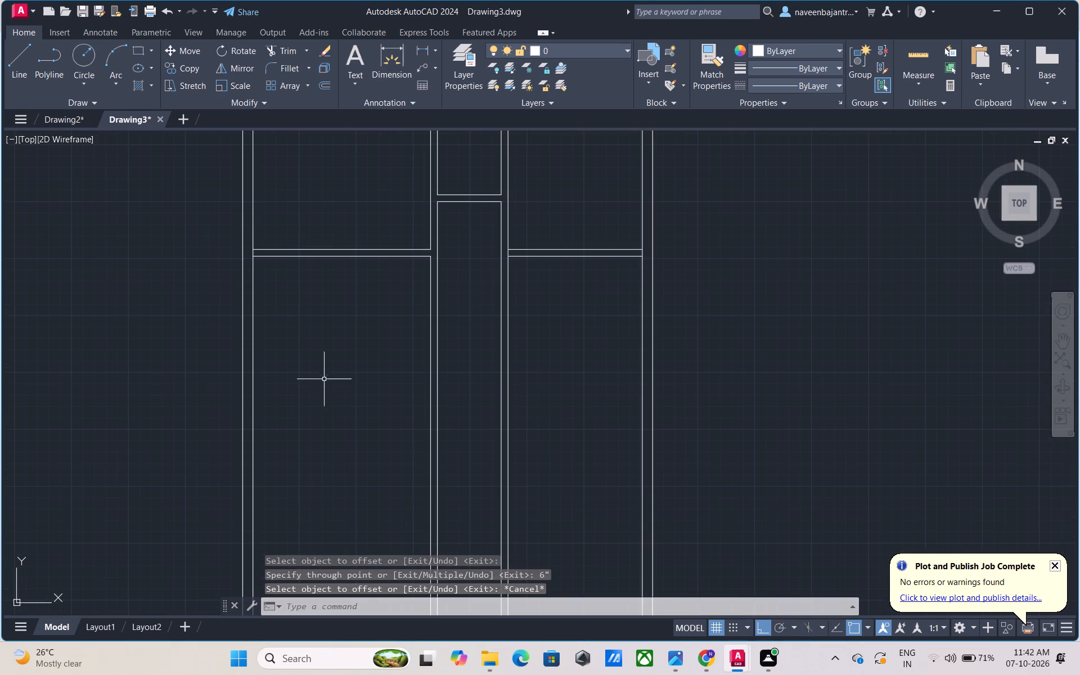
# Draw a line extending the east cross partition's south face westward across the east vertical partition into the middle passage.
pyautogui.moveTo(338, 397); pyautogui.dragTo(350, 371, button='middle')
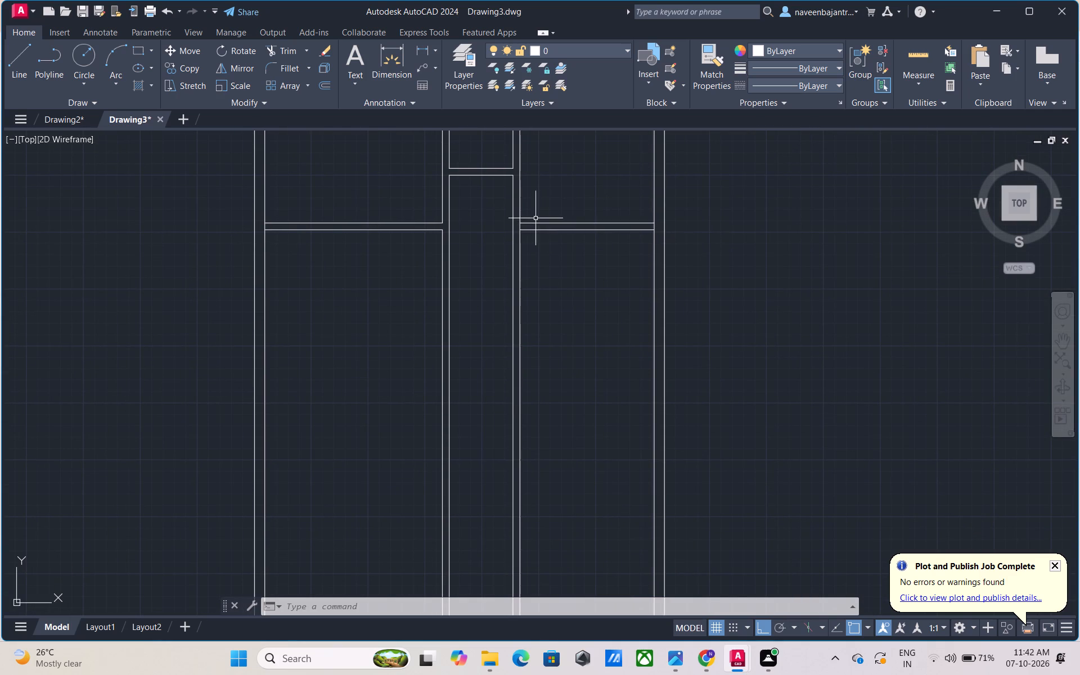
pyautogui.scroll(1, 534, 218)
pyautogui.press('l')
pyautogui.press('space')
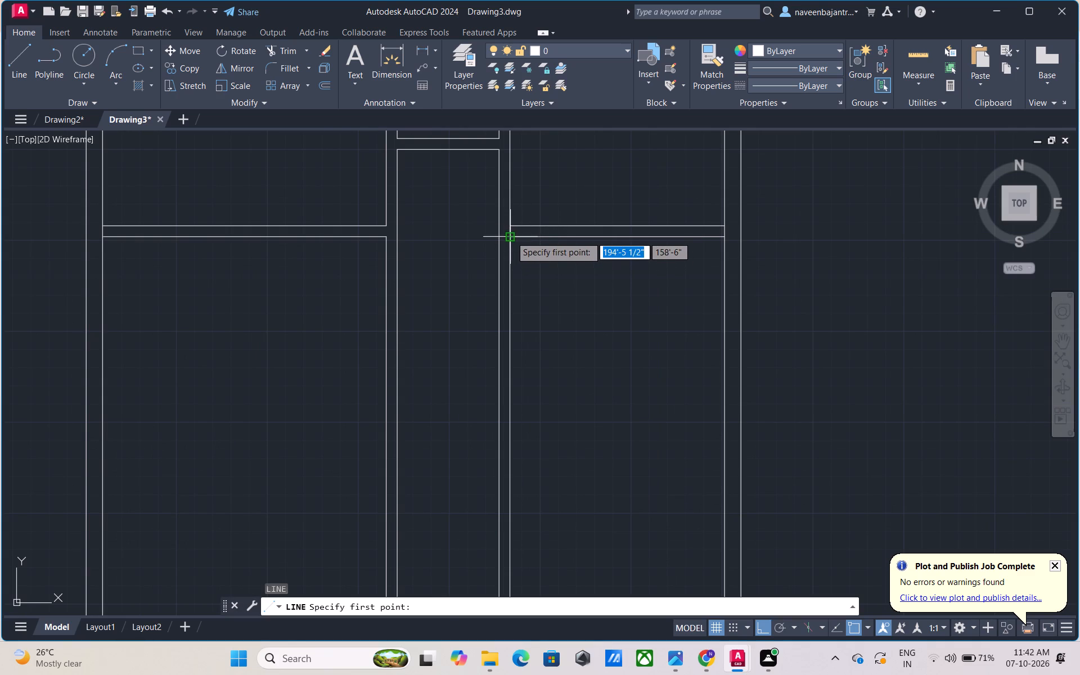
pyautogui.click(511, 236)
pyautogui.click(480, 235)
pyautogui.press('Escape')
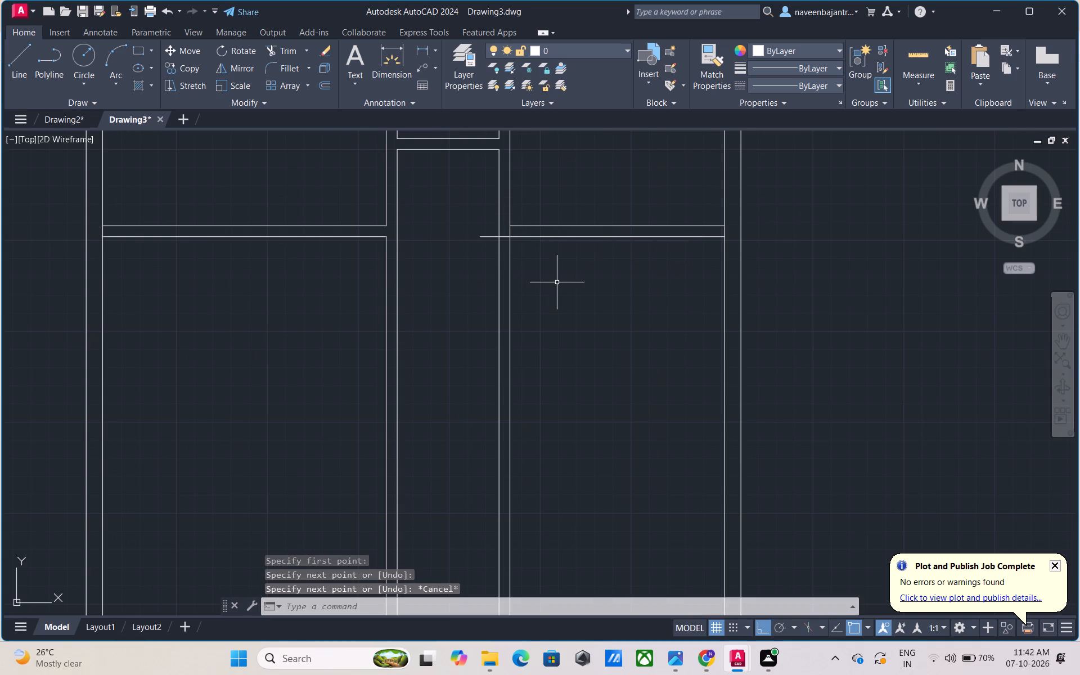
# Trim the extension's overhang, both east vertical partition lines south of the cross partition, and the short piece inside the wall corner.
pyautogui.press('t')
pyautogui.press('r')
pyautogui.press('space')
pyautogui.press('space')
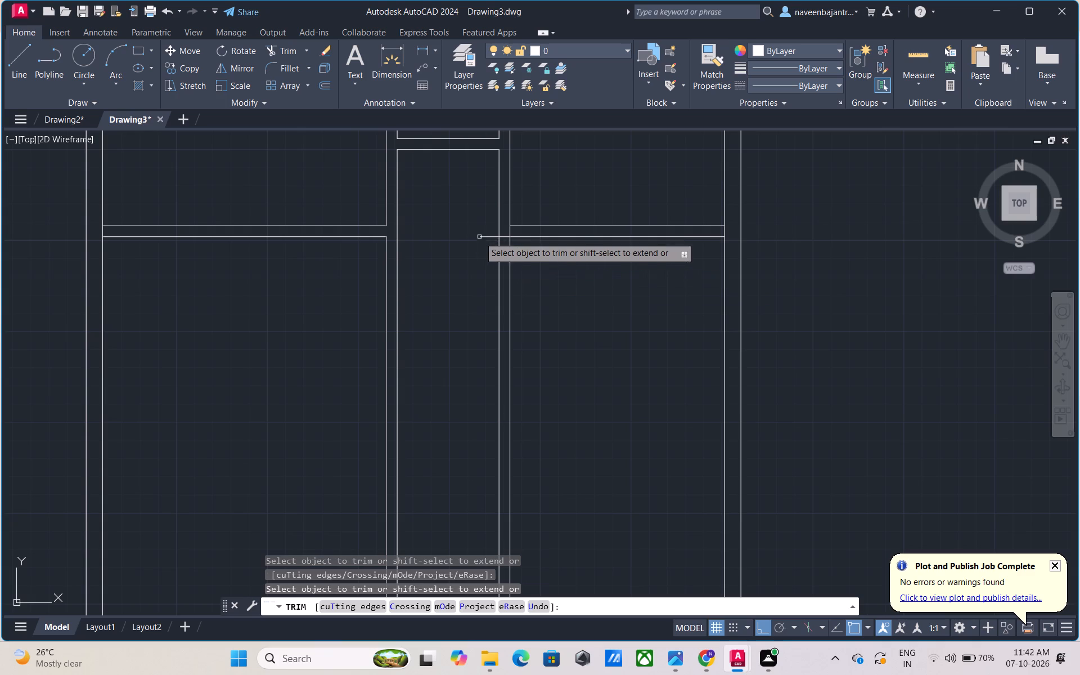
pyautogui.click(485, 236)
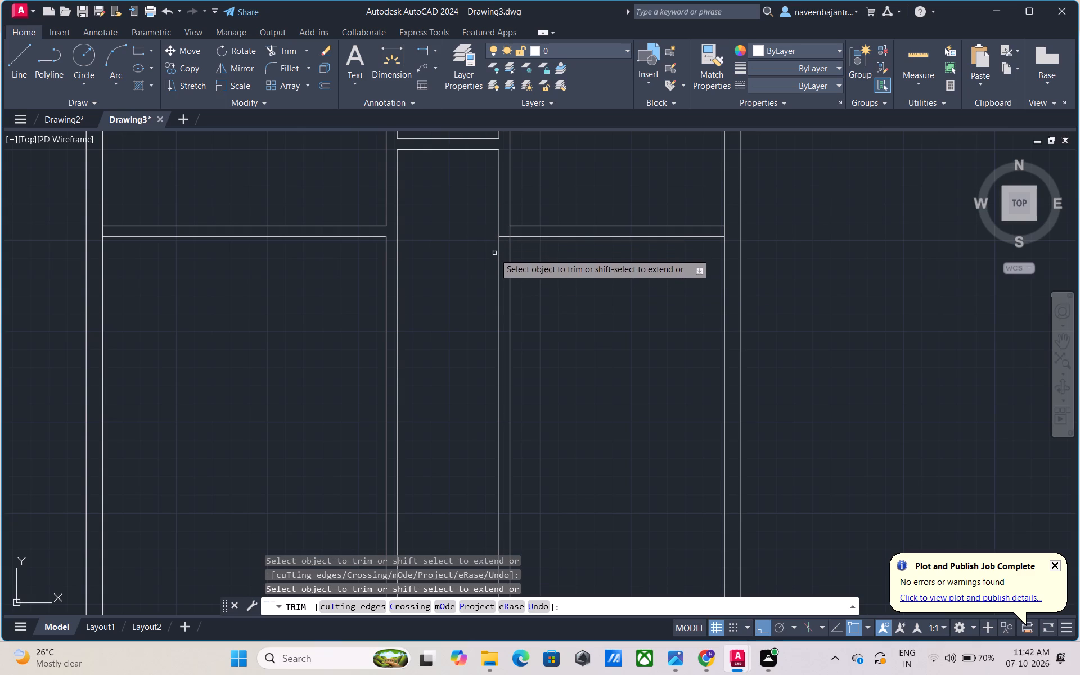
pyautogui.click(497, 256)
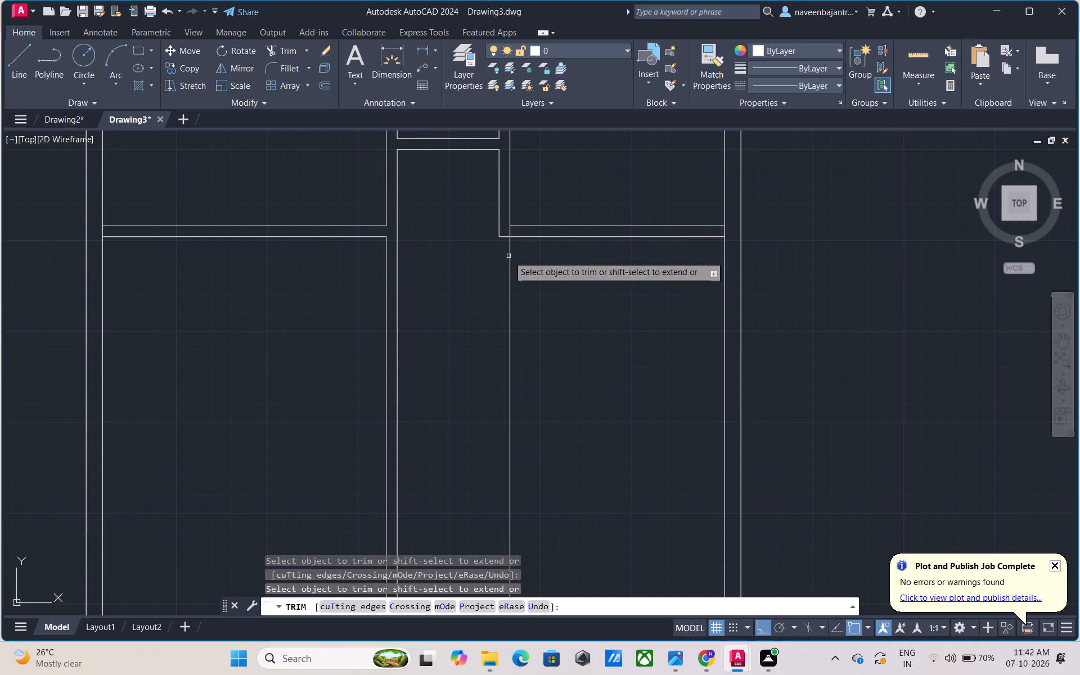
pyautogui.click(511, 255)
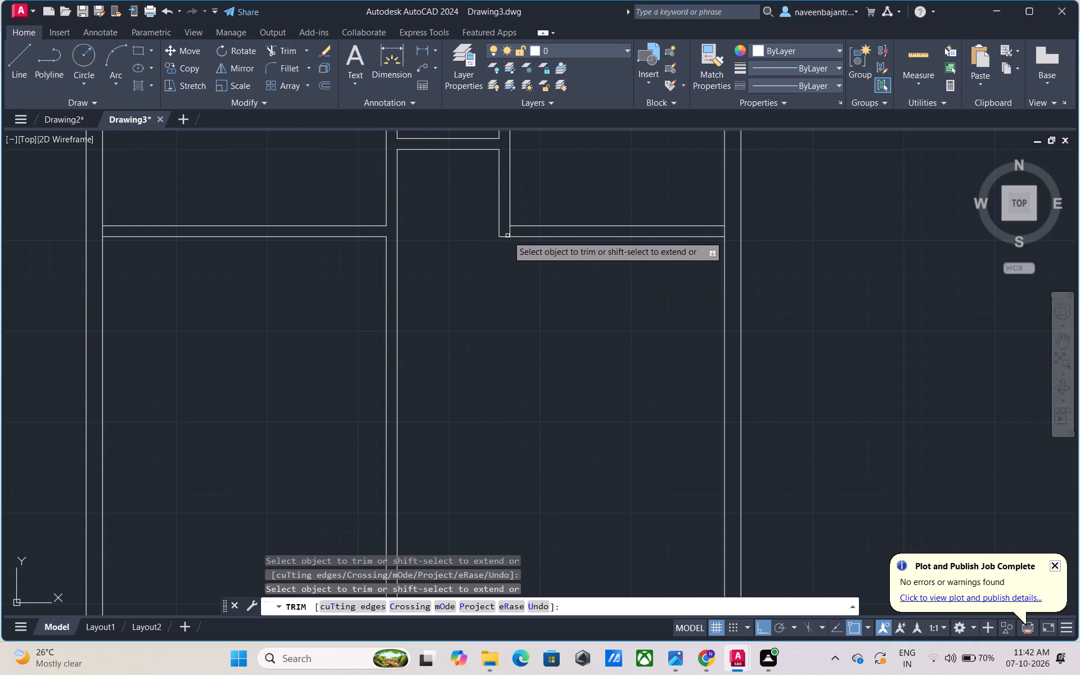
pyautogui.scroll(2, 507, 234)
pyautogui.click(510, 228)
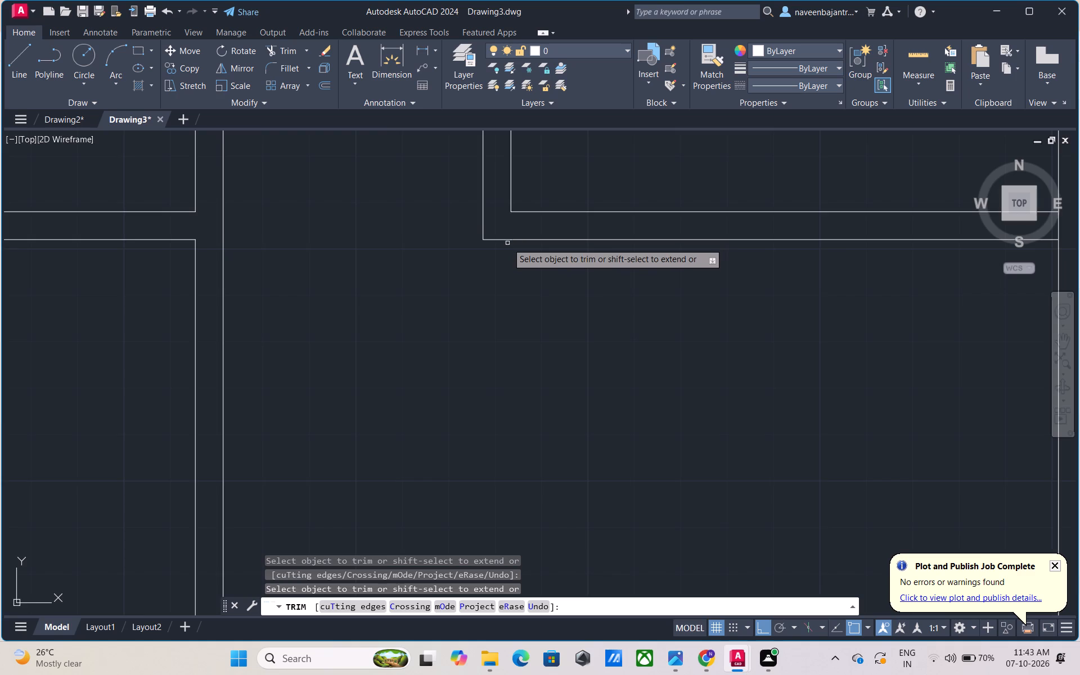
pyautogui.scroll(-4, 507, 248)
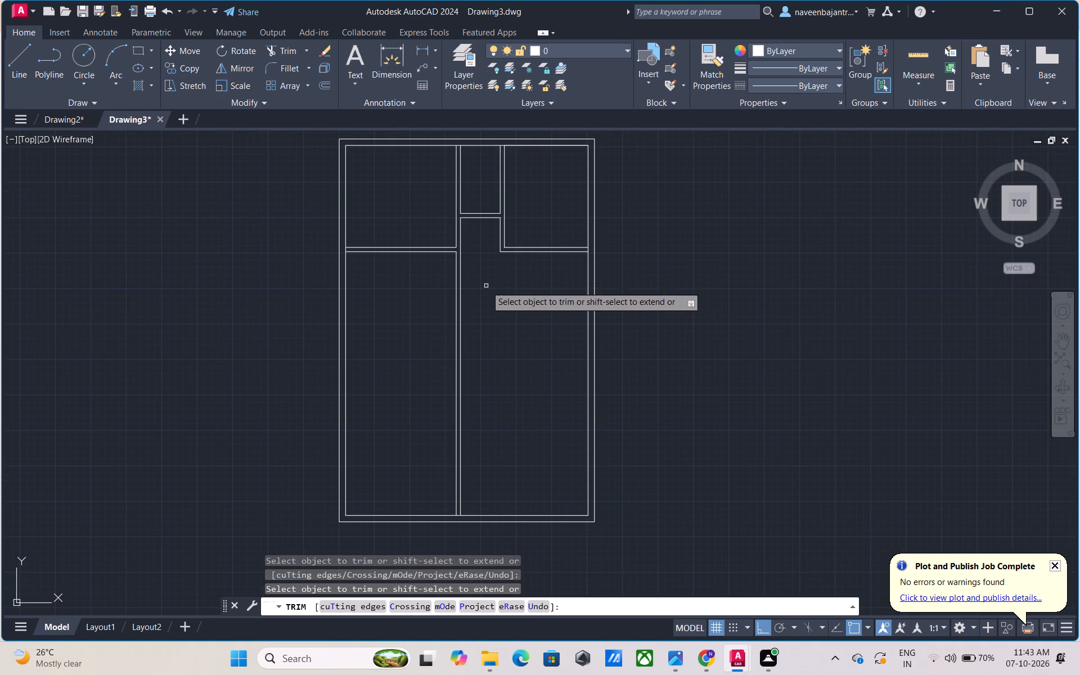
pyautogui.moveTo(487, 283); pyautogui.dragTo(511, 279, button='middle')
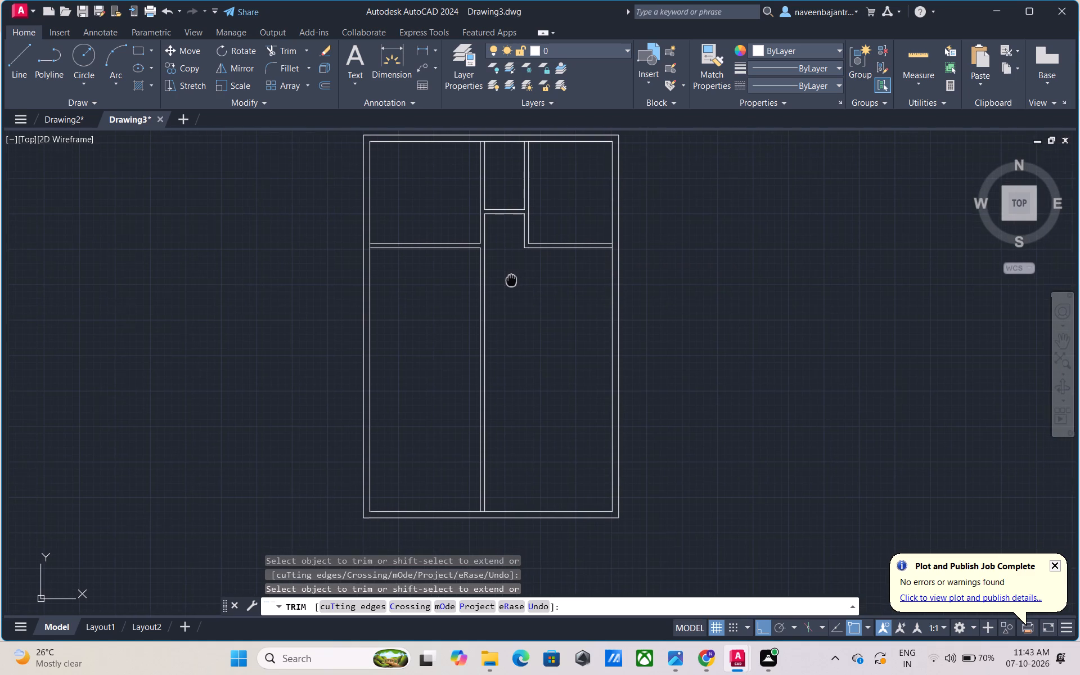
pyautogui.moveTo(511, 279); pyautogui.dragTo(512, 279, button='middle')
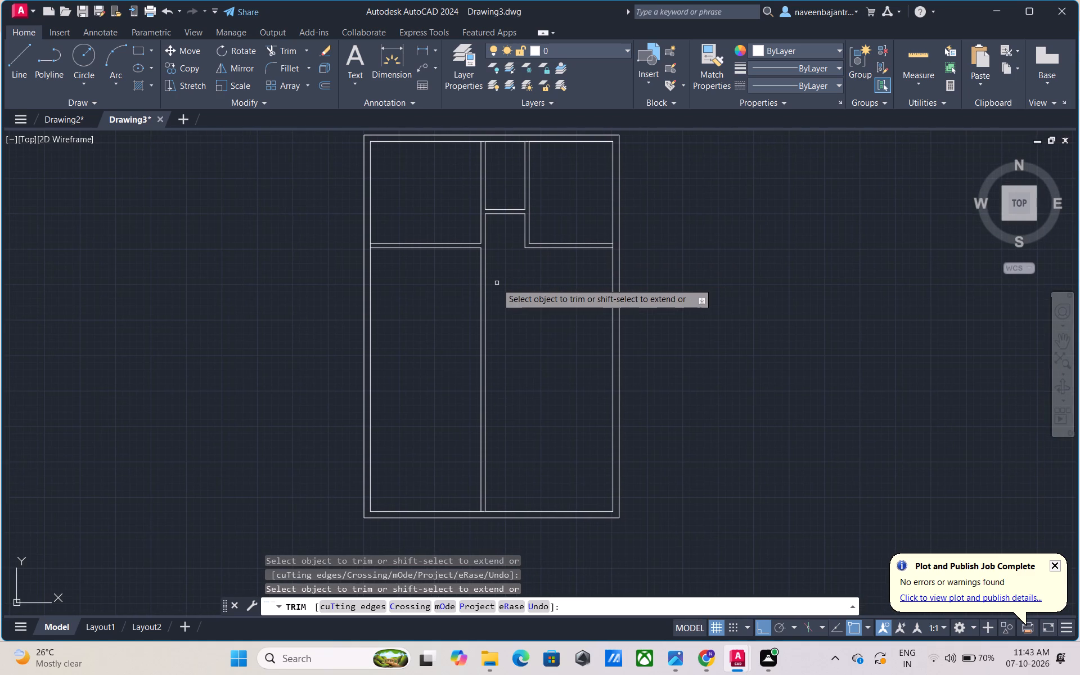
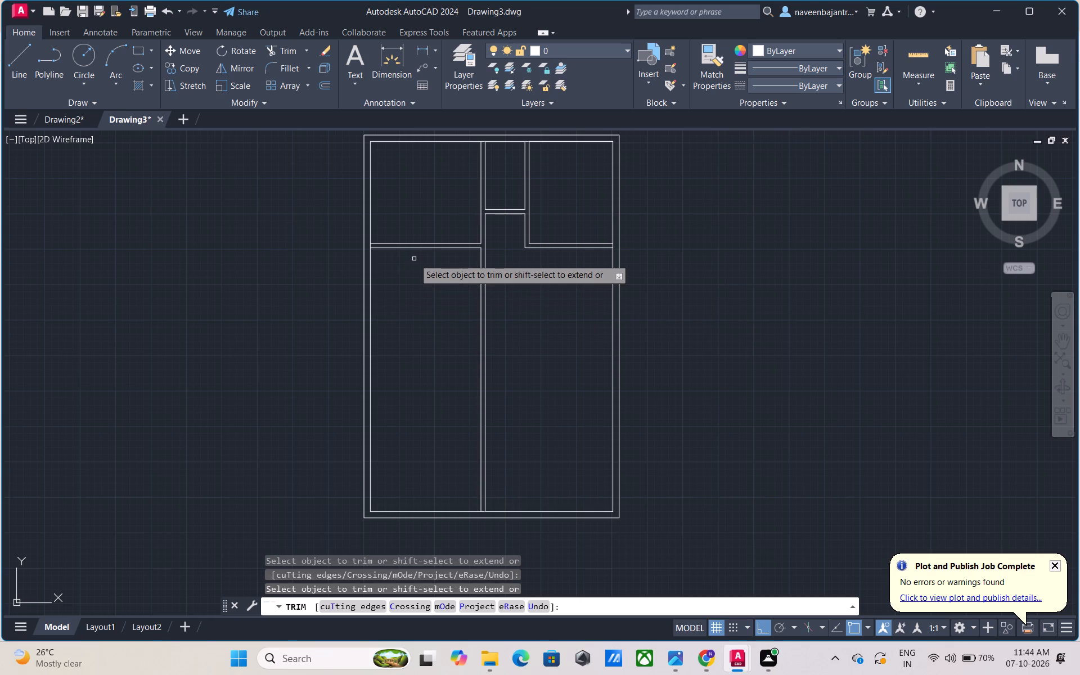
# Offset the south face of the northwest room's cross partition 6'3" southward, and offset that copy another 6" for a second cross partition.
pyautogui.press('Escape')
pyautogui.press('o')
pyautogui.press('space')
pyautogui.press('space')
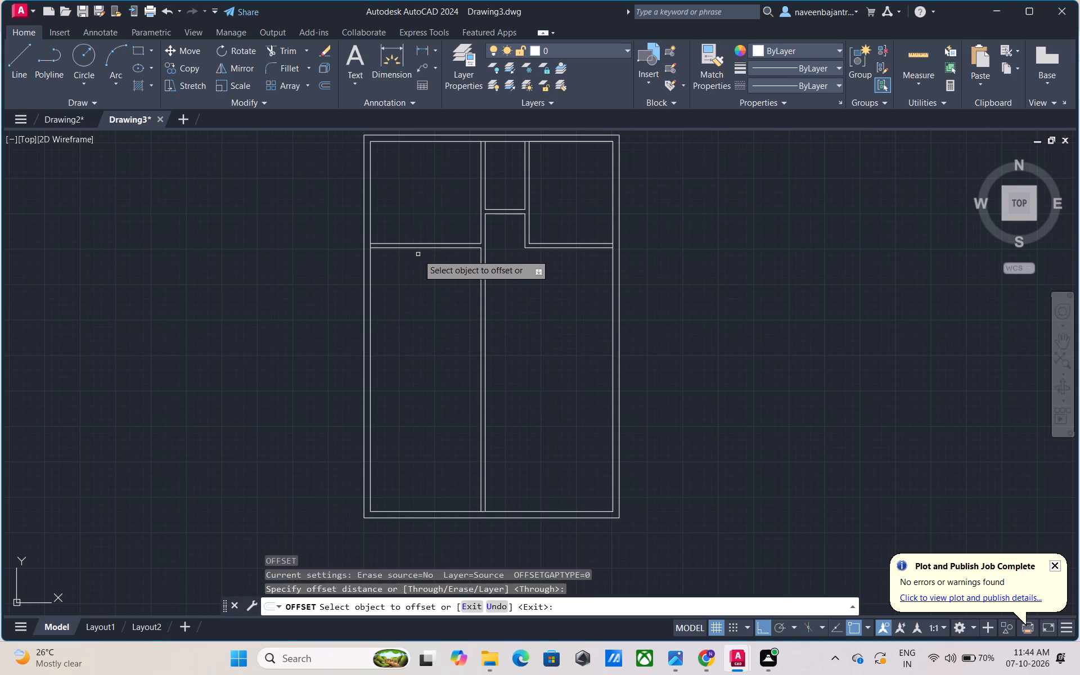
pyautogui.click(420, 248)
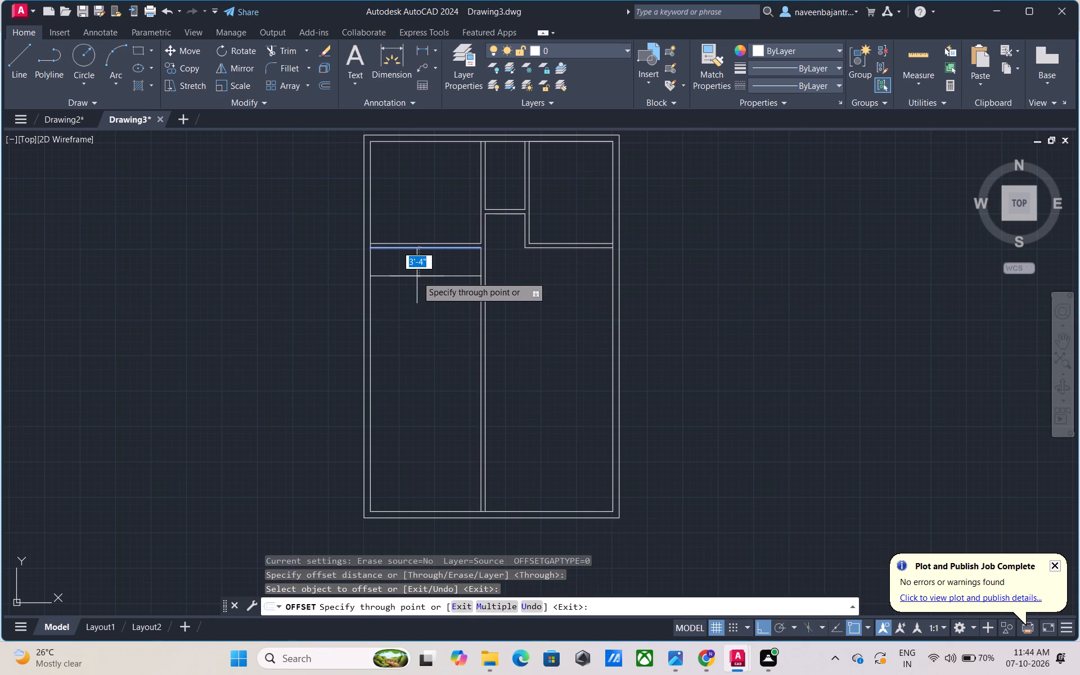
pyautogui.write("6'3")
pyautogui.hotkey('shift', '"')
pyautogui.press('Return')
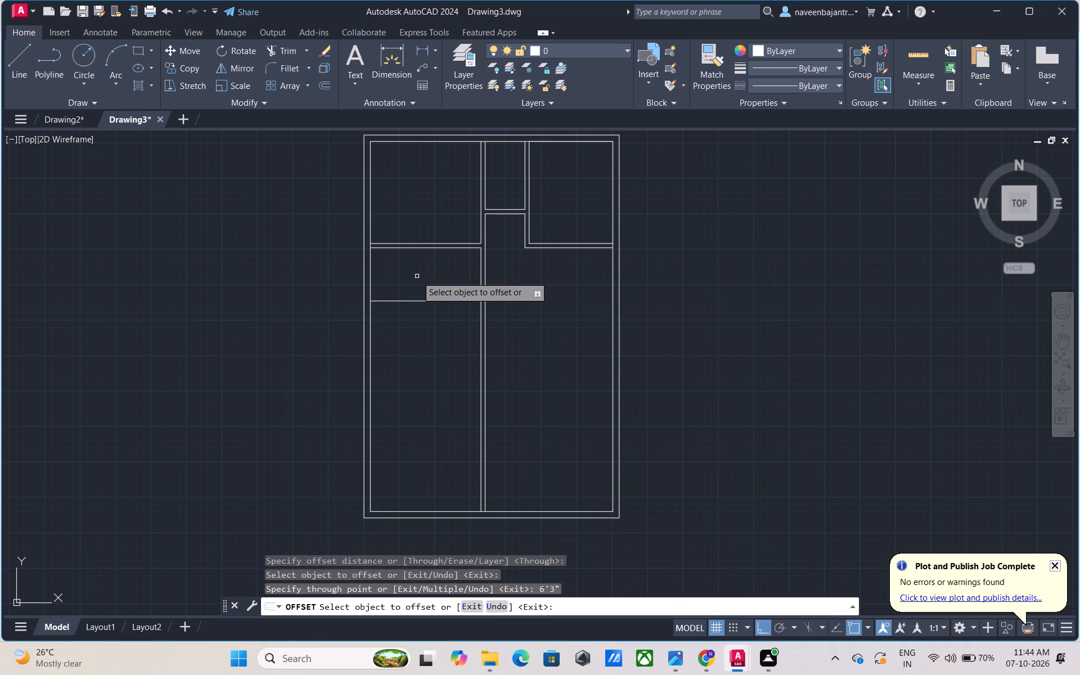
pyautogui.click(409, 301)
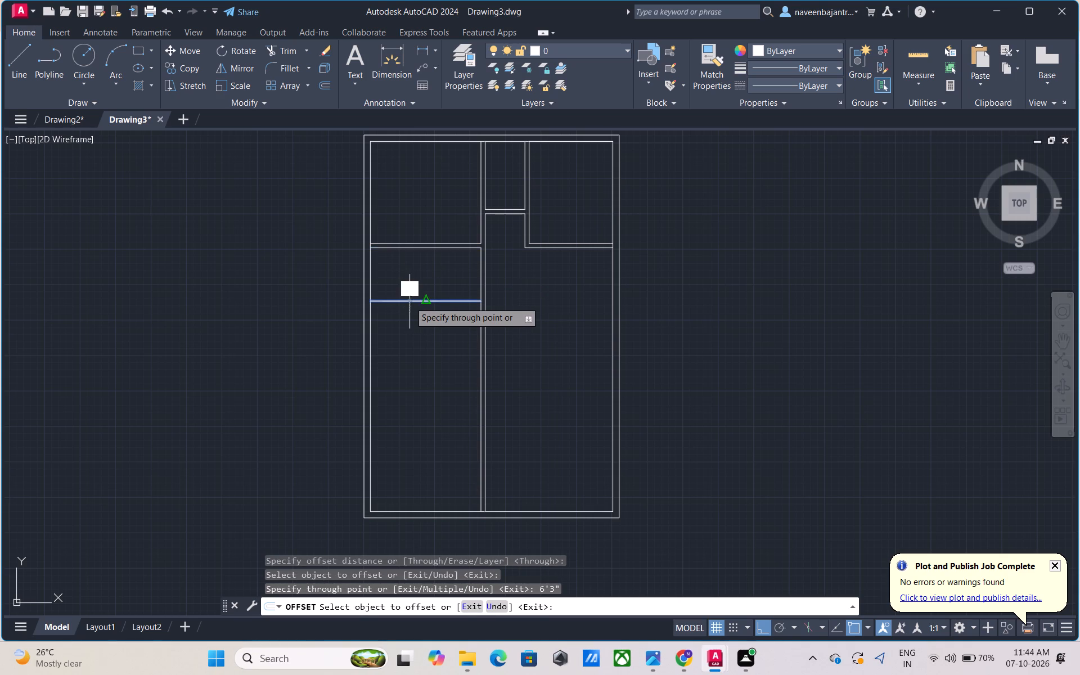
pyautogui.press('6')
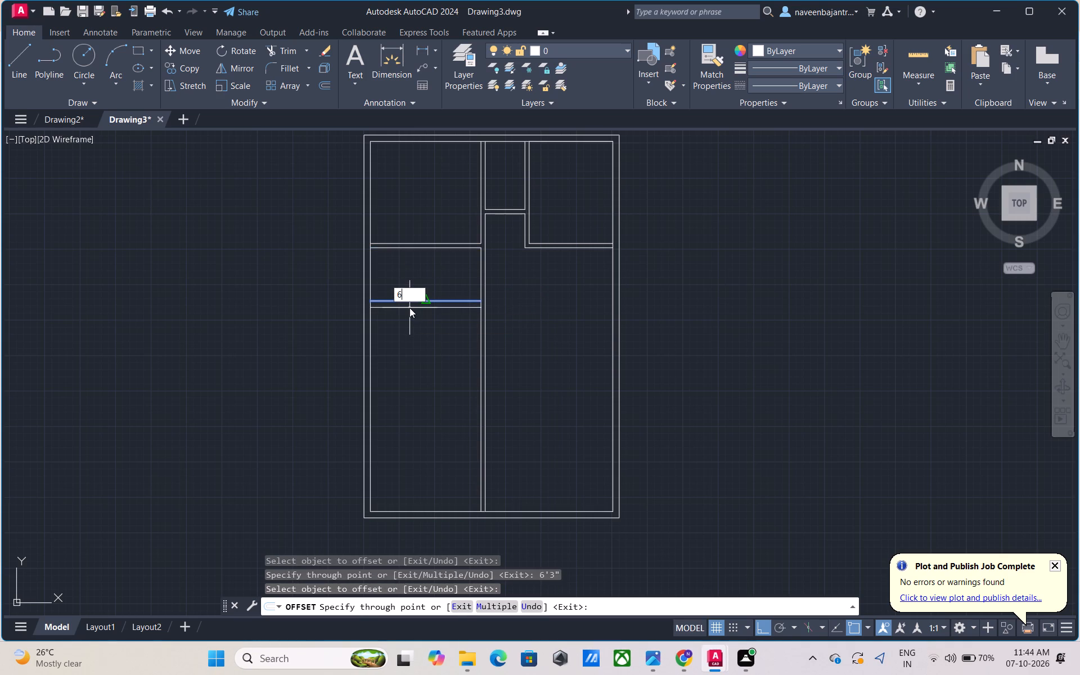
pyautogui.hotkey('shift', '"')
pyautogui.press('Return')
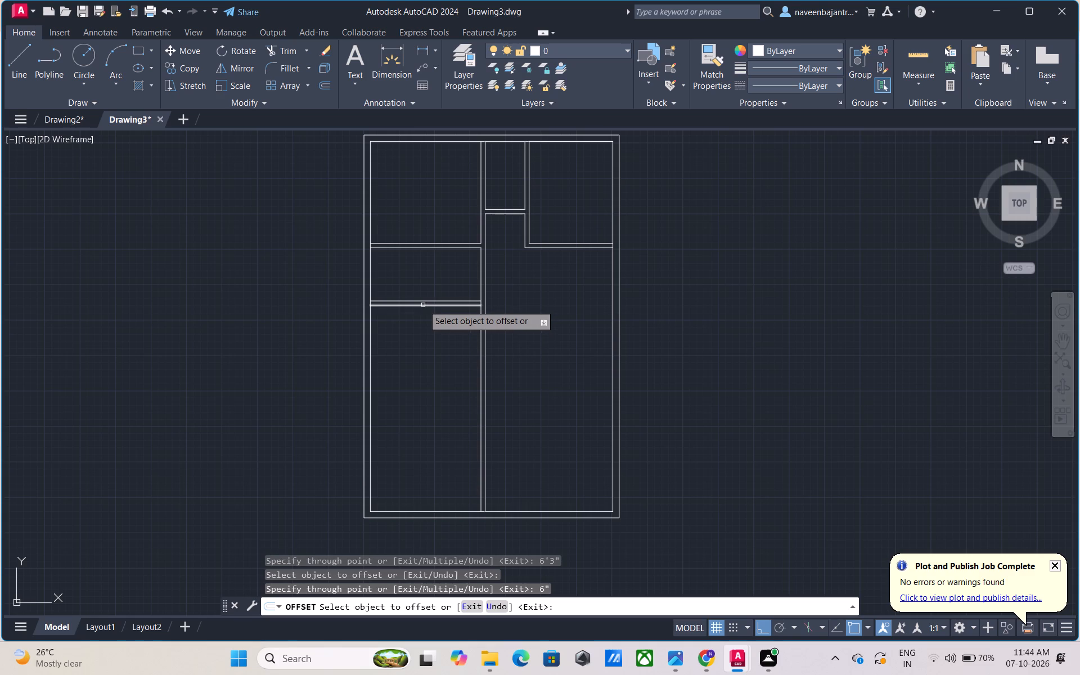
# Offset the second west cross partition's south face 11' southward, and offset that copy another 6" for a third cross partition.
pyautogui.click(423, 305)
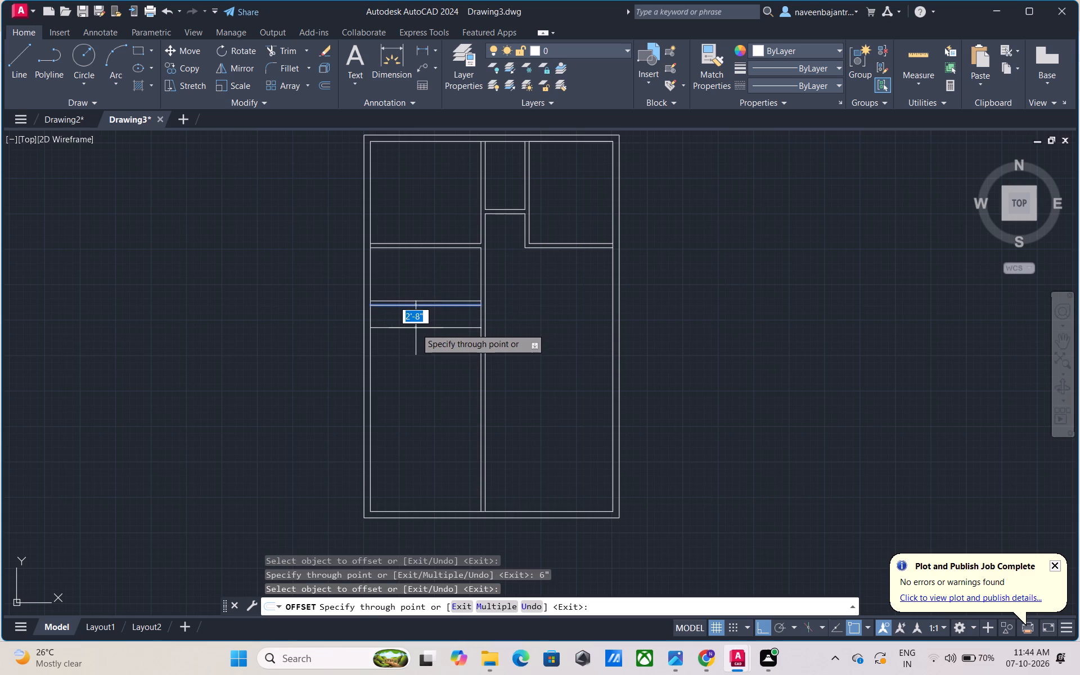
pyautogui.write("11'")
pyautogui.press('Return')
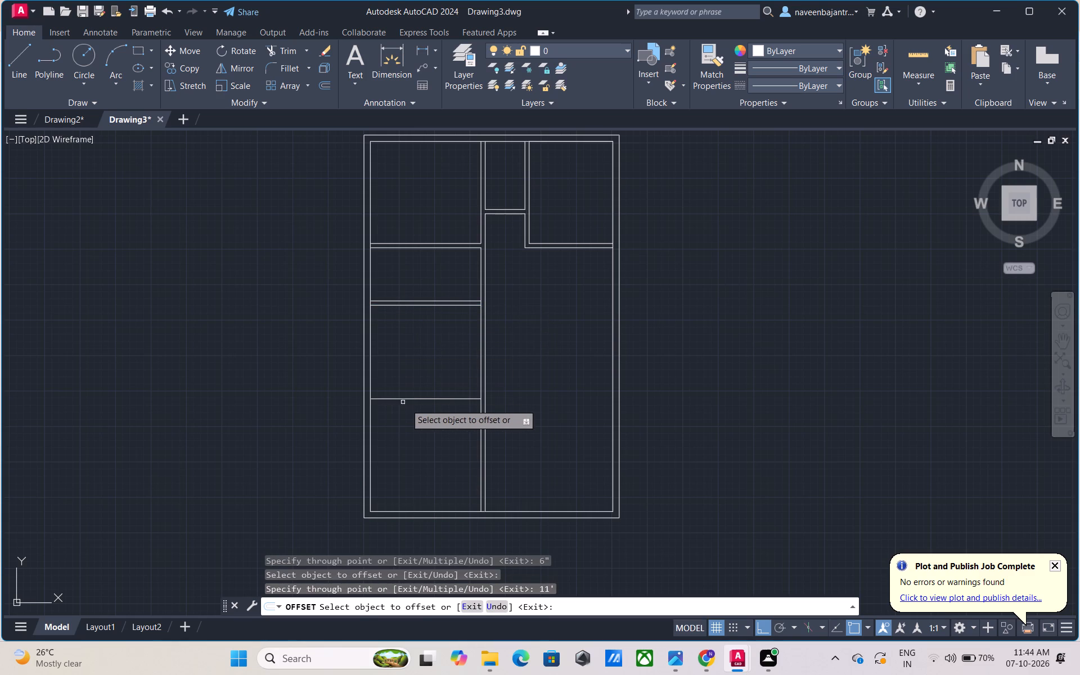
pyautogui.click(412, 399)
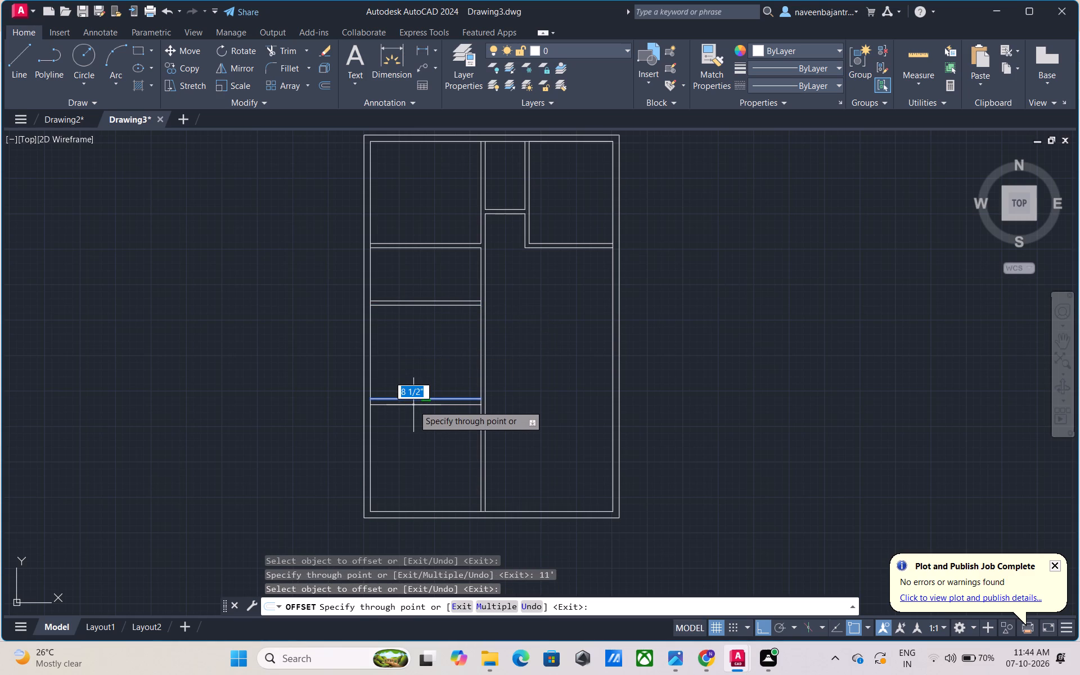
pyautogui.press('6')
pyautogui.hotkey('shift', '"')
pyautogui.press('Return')
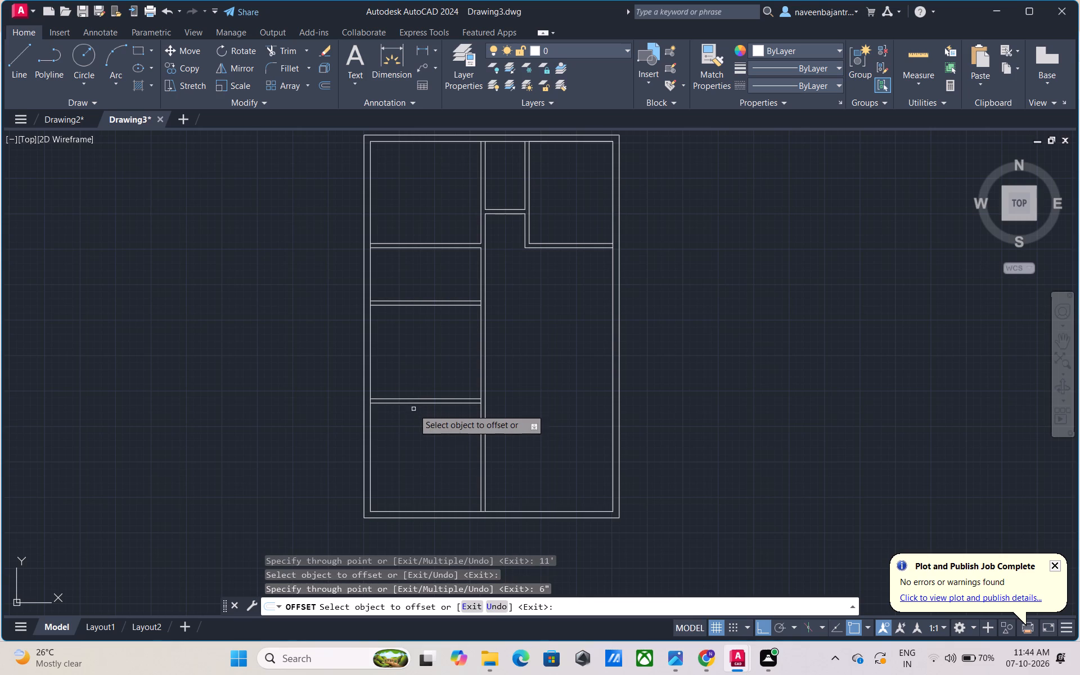
# Draw a line about 1'-10" long eastward from the northwest room's southeast inner corner, across the vertical partition into the middle passage.
pyautogui.scroll(-1, 415, 412)
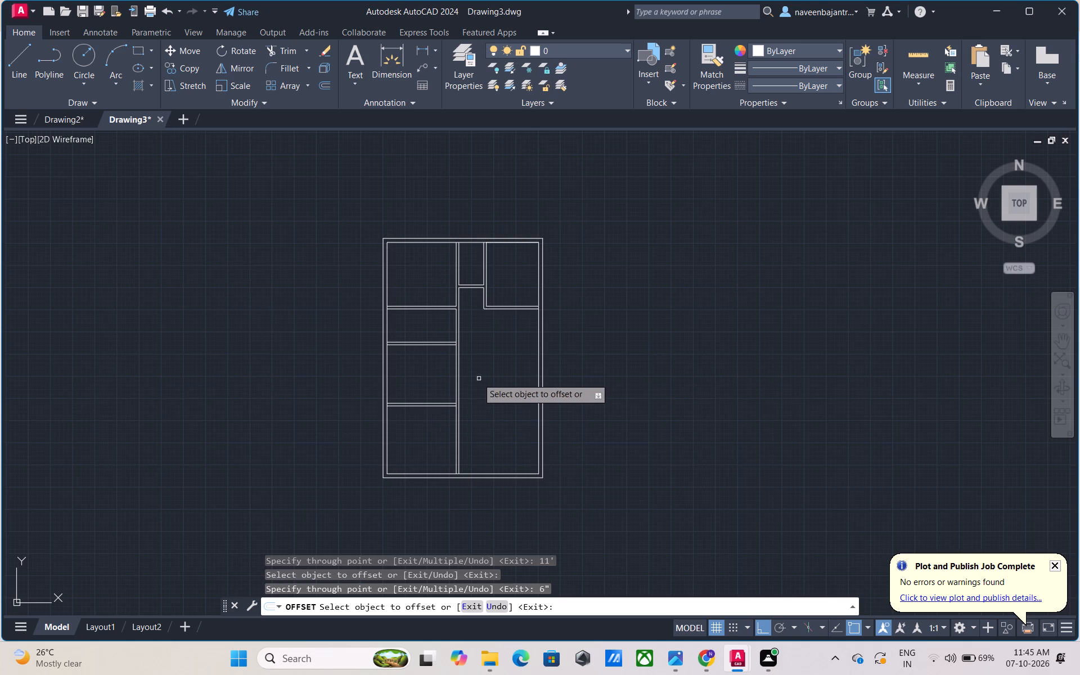
pyautogui.scroll(1, 500, 317)
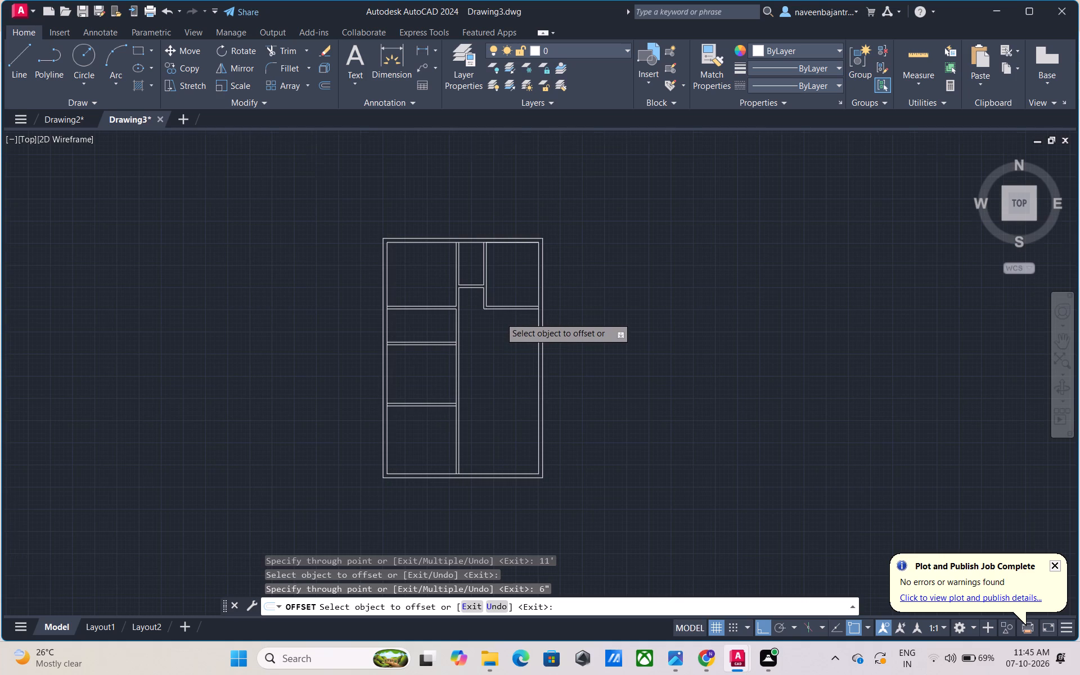
pyautogui.scroll(1, 500, 317)
pyautogui.scroll(-1, 499, 321)
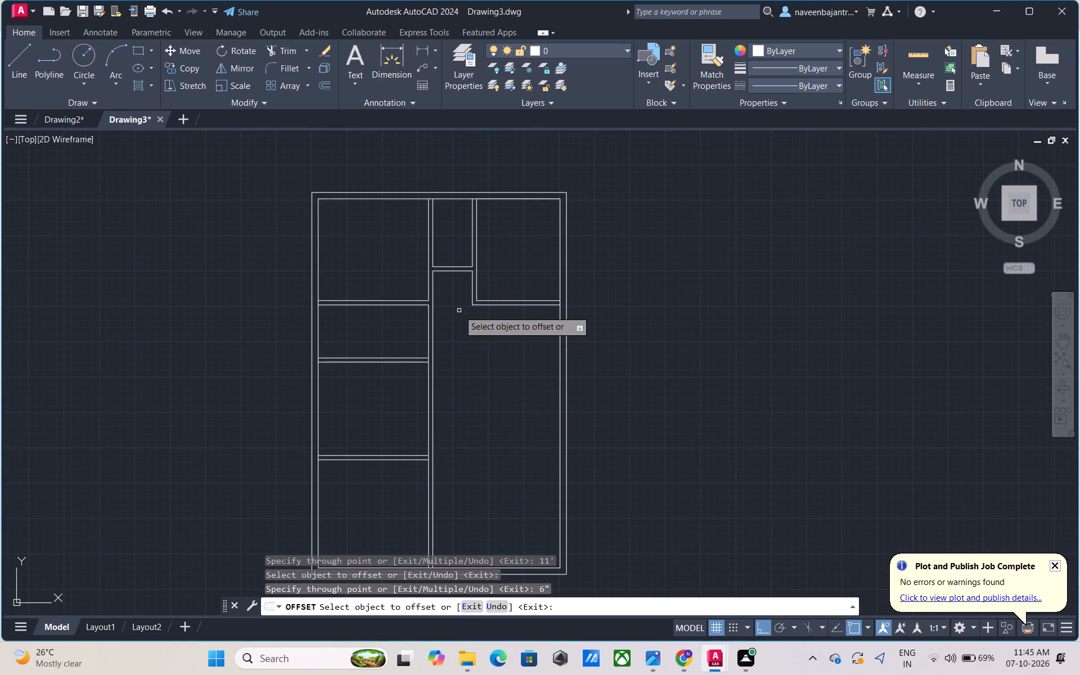
pyautogui.scroll(1, 448, 310)
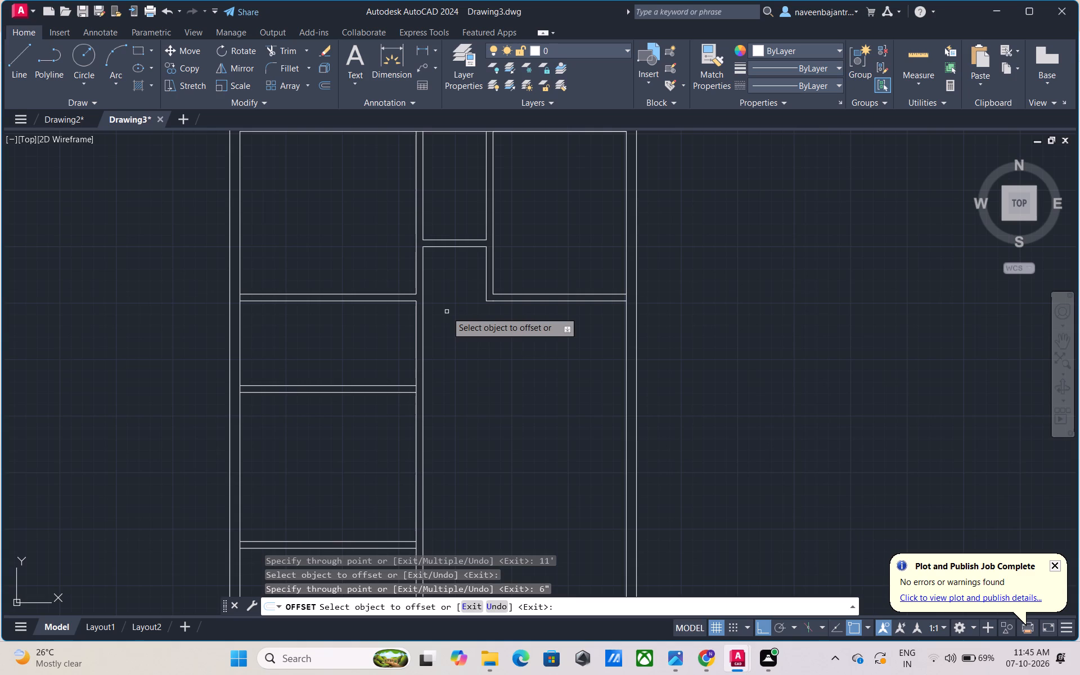
pyautogui.scroll(2, 447, 312)
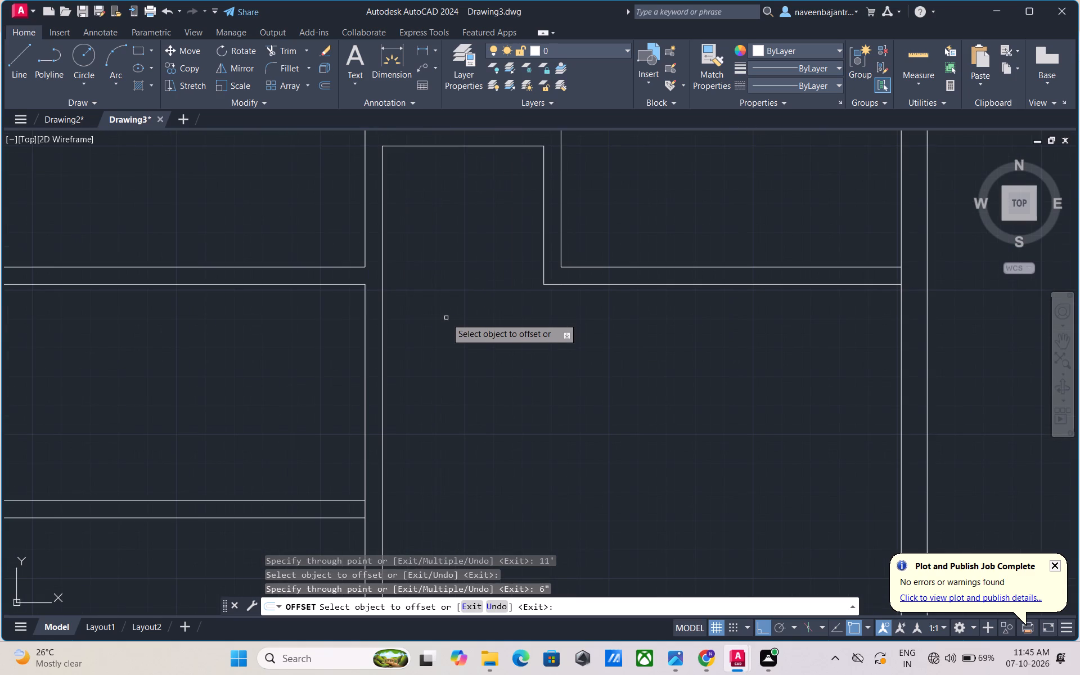
pyautogui.press('Escape')
pyautogui.write('l')
pyautogui.press('space')
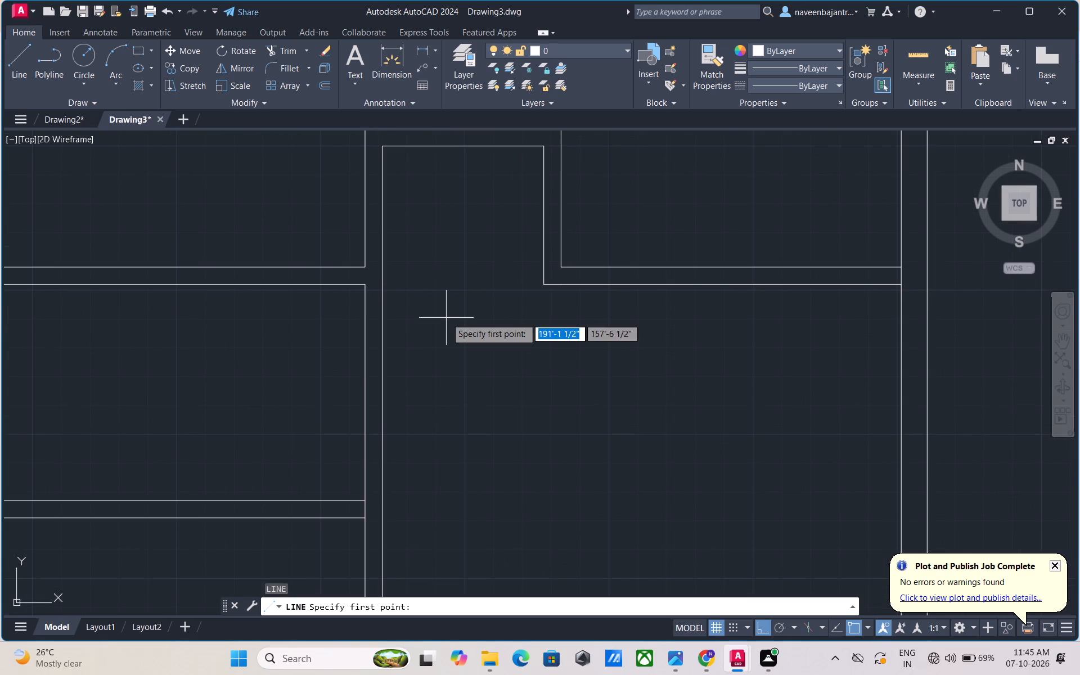
pyautogui.click(366, 267)
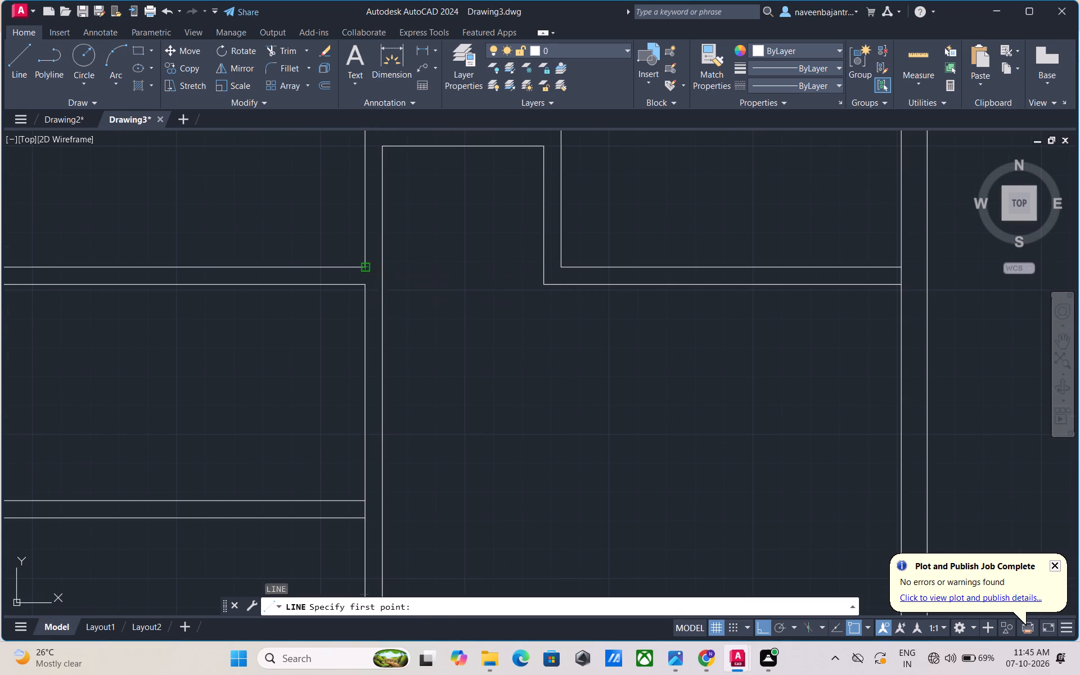
pyautogui.click(429, 271)
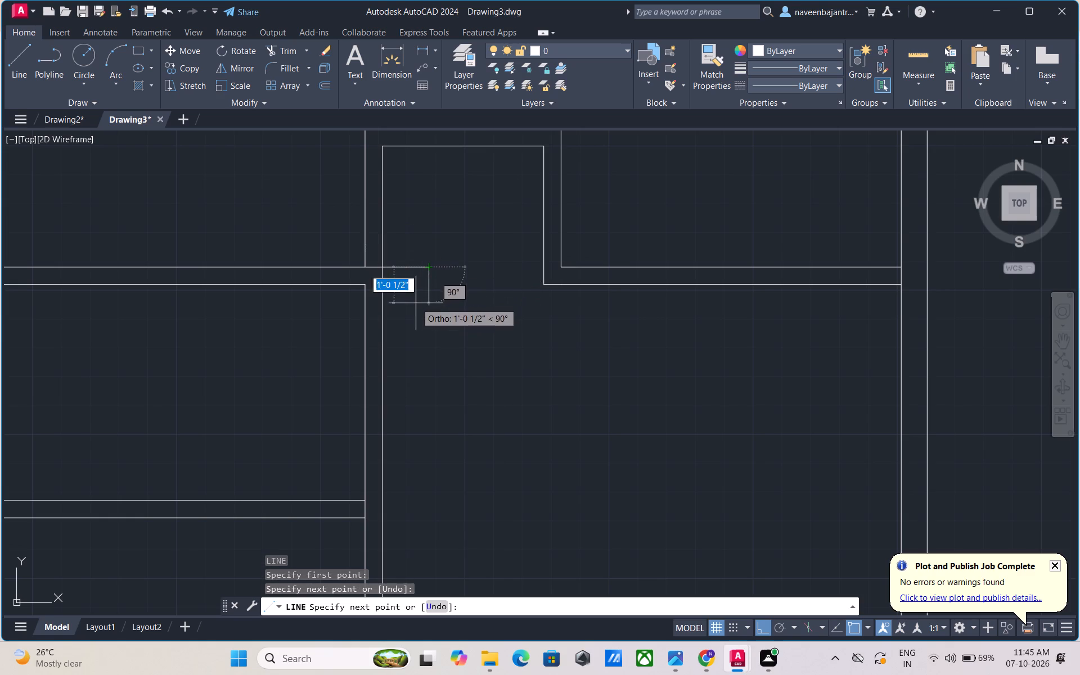
pyautogui.press('Escape')
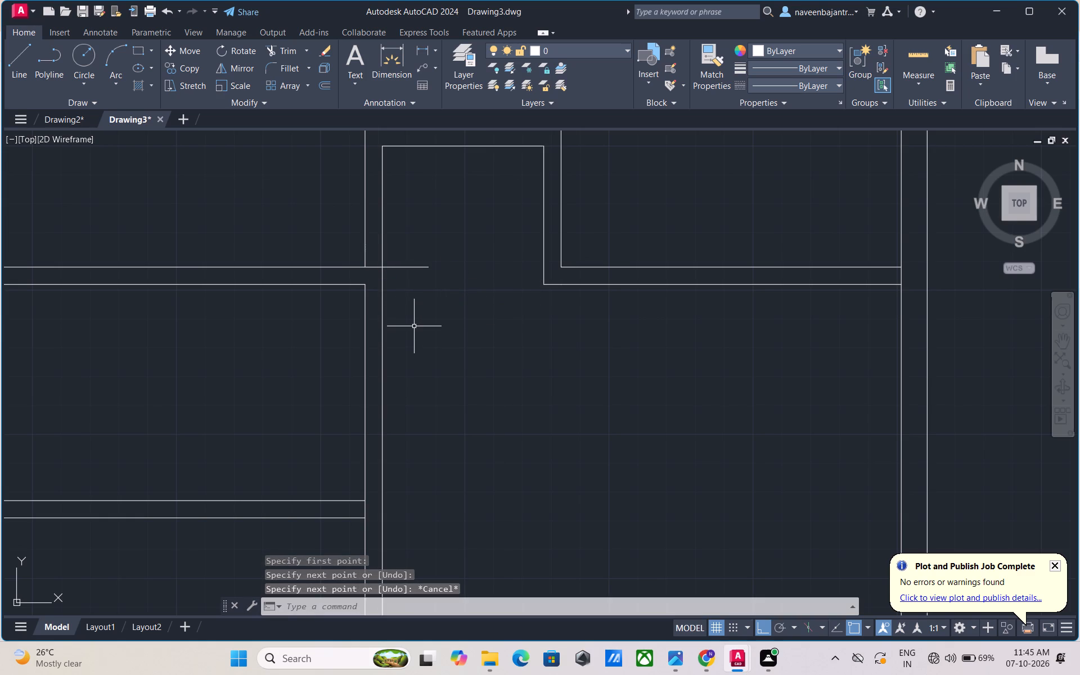
# Trim the new line's overhang beyond the vertical partition's east face.
pyautogui.write('tr')
pyautogui.press('space')
pyautogui.click(398, 267)
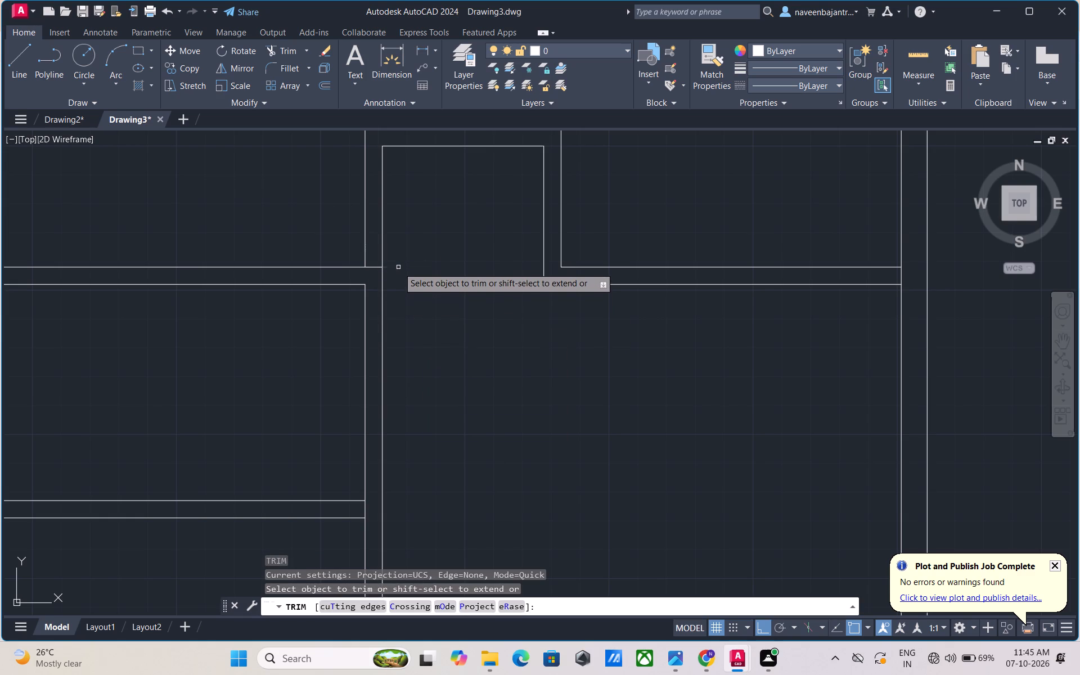
pyautogui.press('Escape')
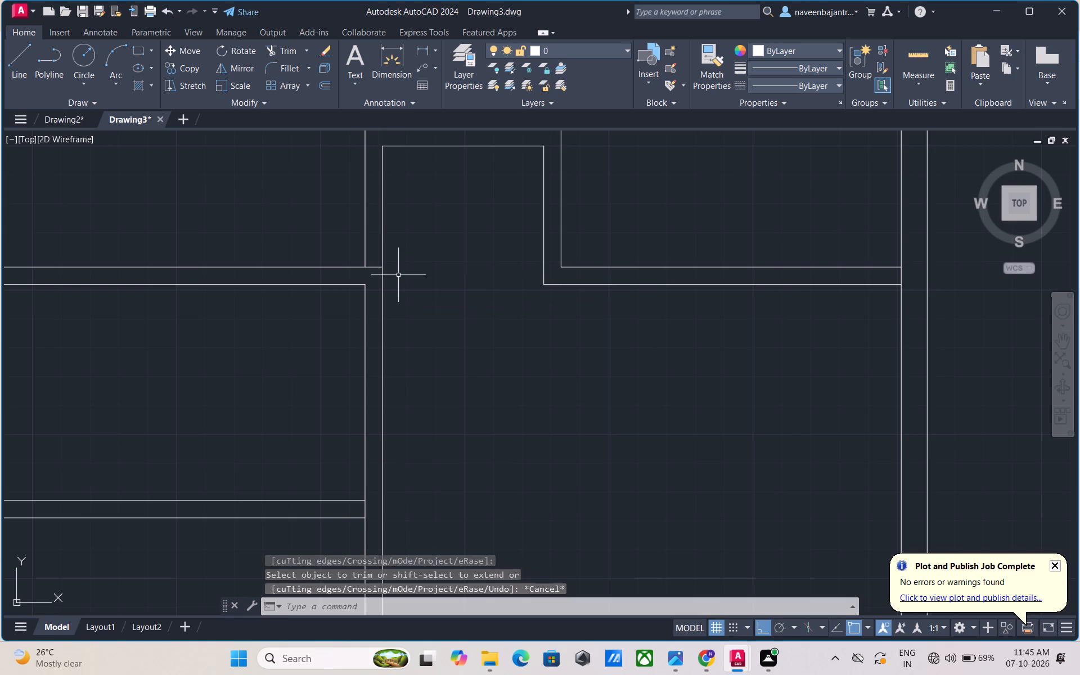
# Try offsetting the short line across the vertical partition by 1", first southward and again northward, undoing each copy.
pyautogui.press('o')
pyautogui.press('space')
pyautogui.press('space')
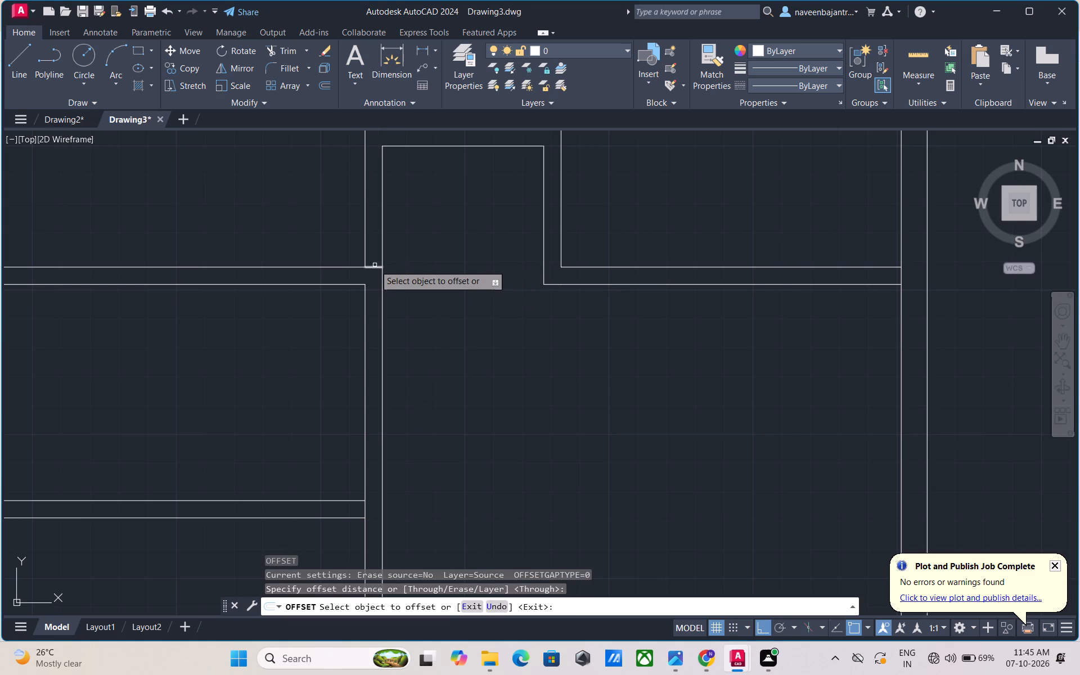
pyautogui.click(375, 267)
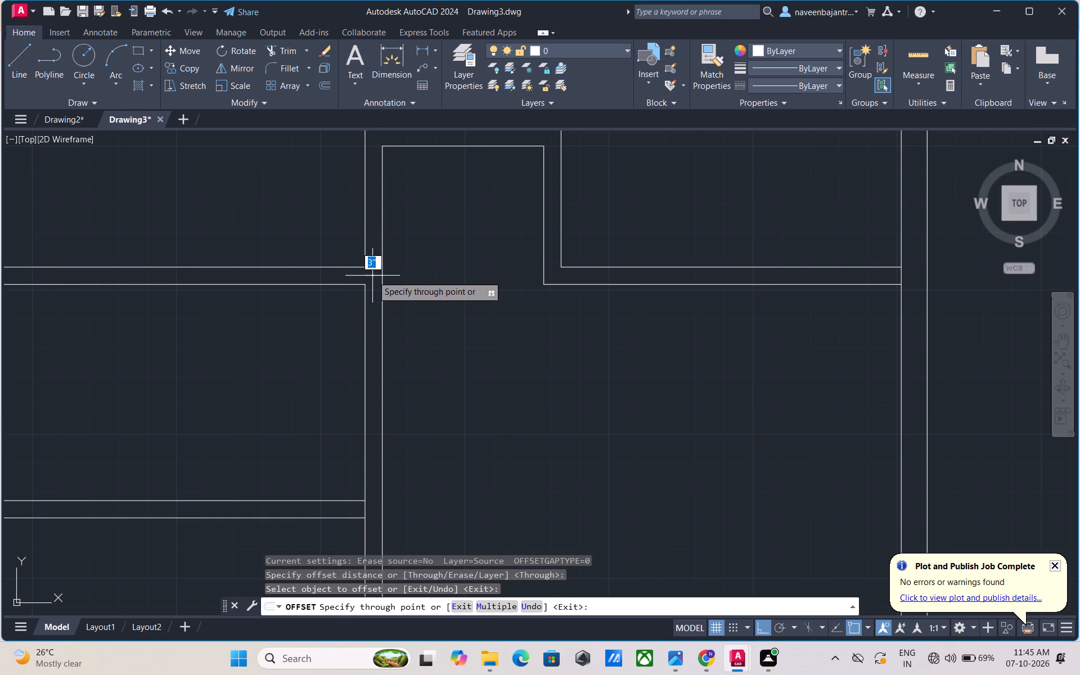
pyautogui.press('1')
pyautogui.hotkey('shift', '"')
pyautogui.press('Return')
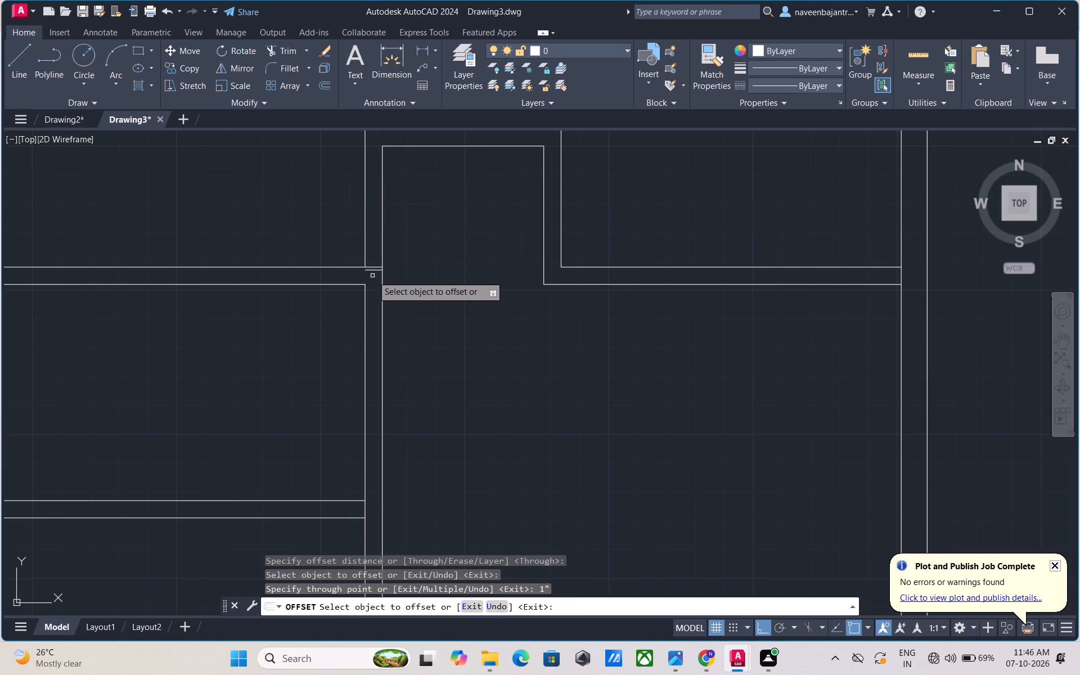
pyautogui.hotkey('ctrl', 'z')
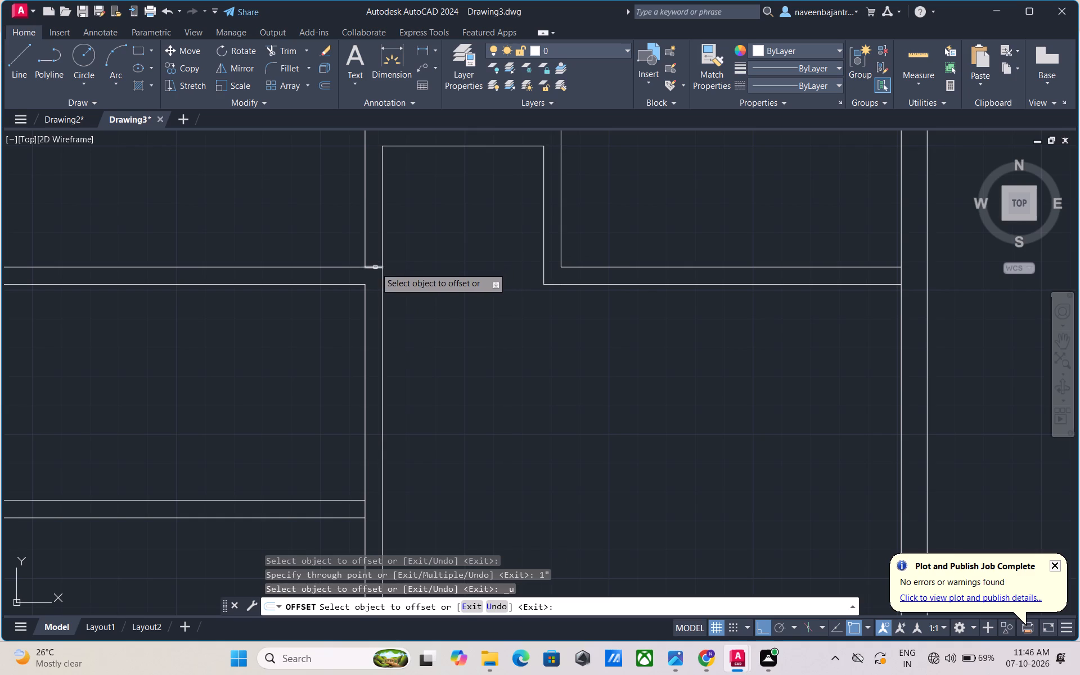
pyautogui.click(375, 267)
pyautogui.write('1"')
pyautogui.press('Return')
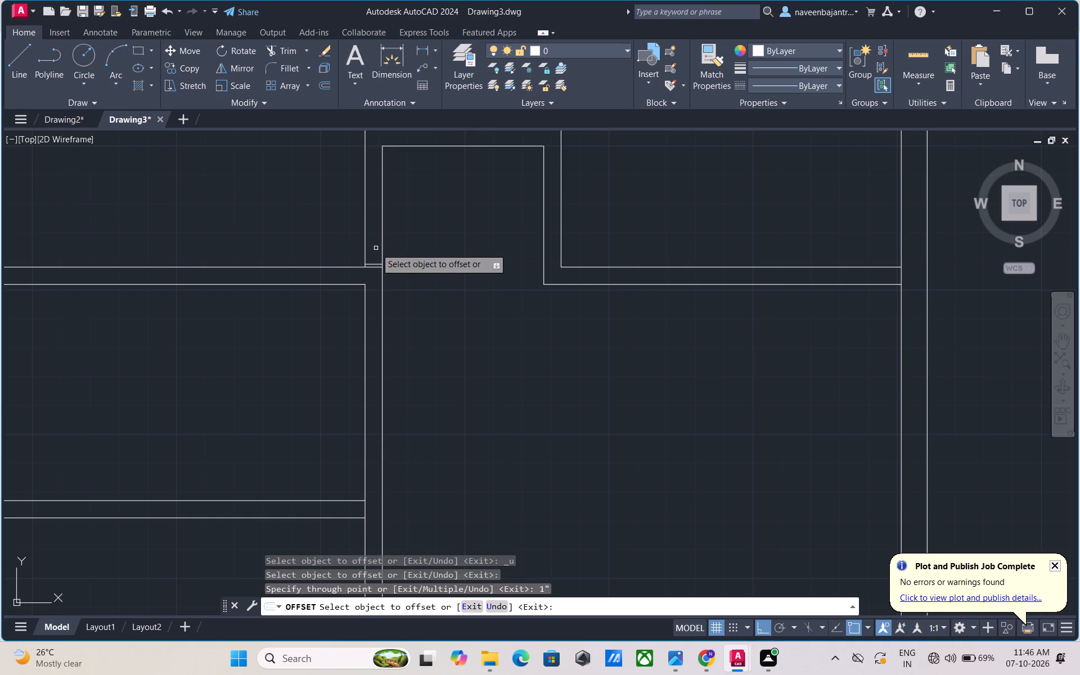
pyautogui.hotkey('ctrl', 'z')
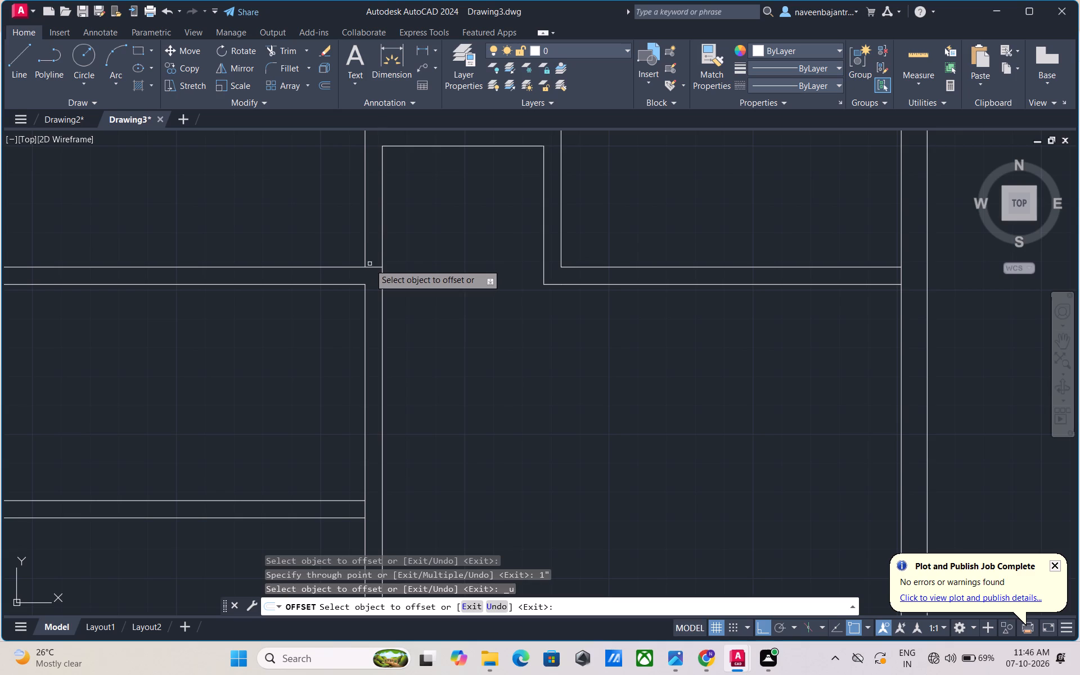
# Offset the short line across the vertical partition 2" northward.
pyautogui.click(371, 267)
pyautogui.write('2"')
pyautogui.press('Return')
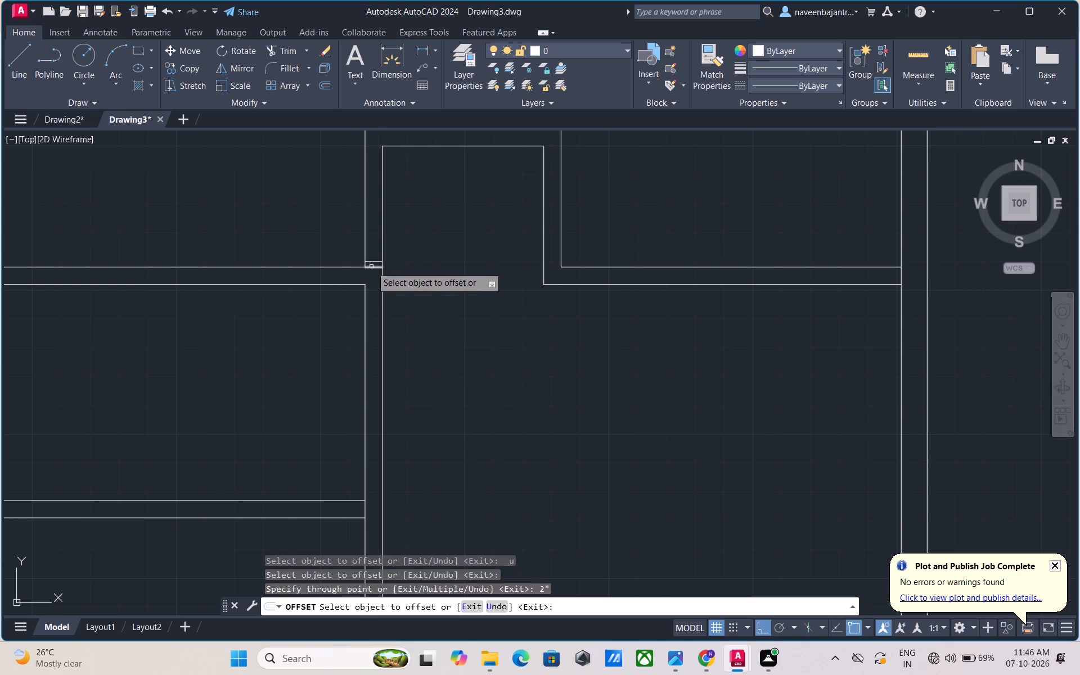
pyautogui.moveTo(318, 247); pyautogui.dragTo(323, 248, button='middle')
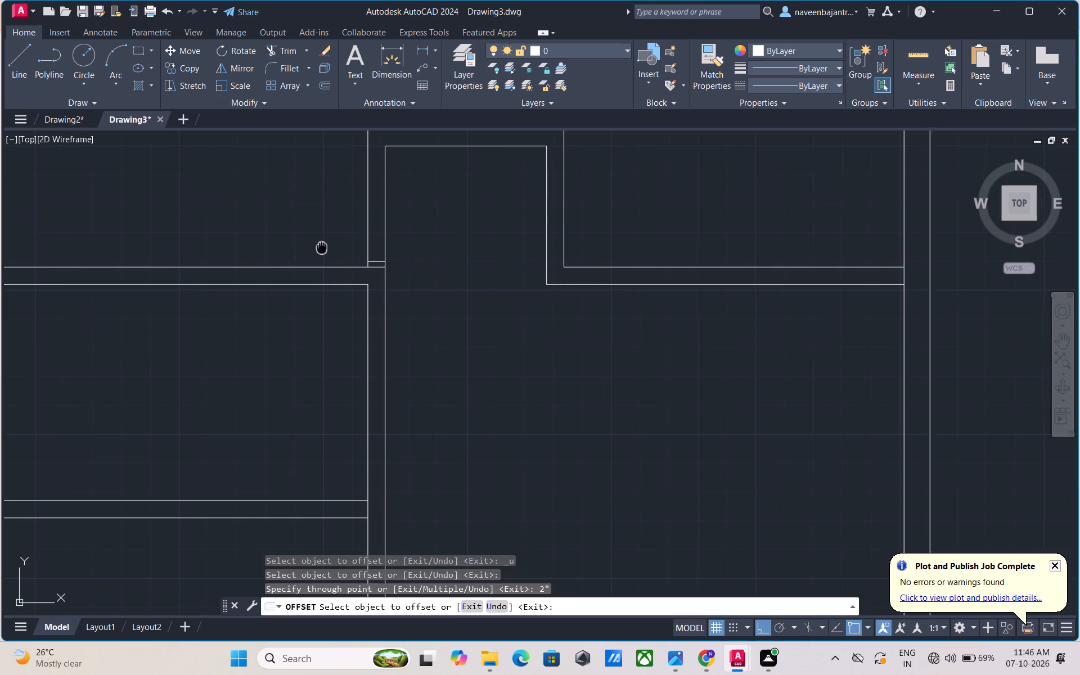
pyautogui.moveTo(323, 248); pyautogui.dragTo(337, 252, button='middle')
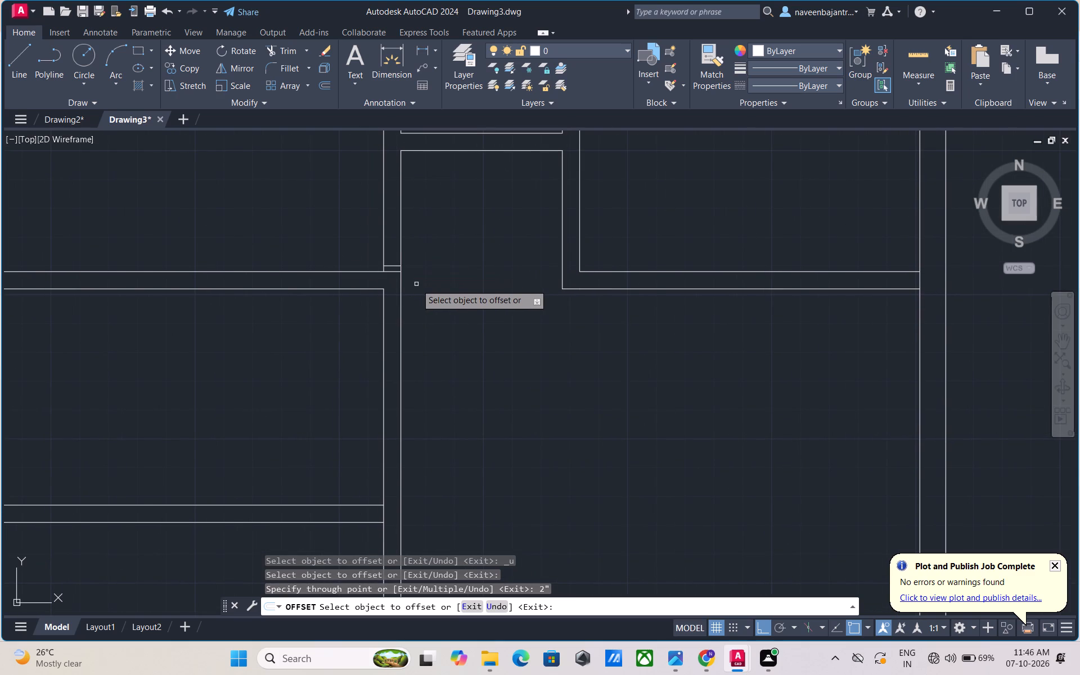
pyautogui.press('Escape')
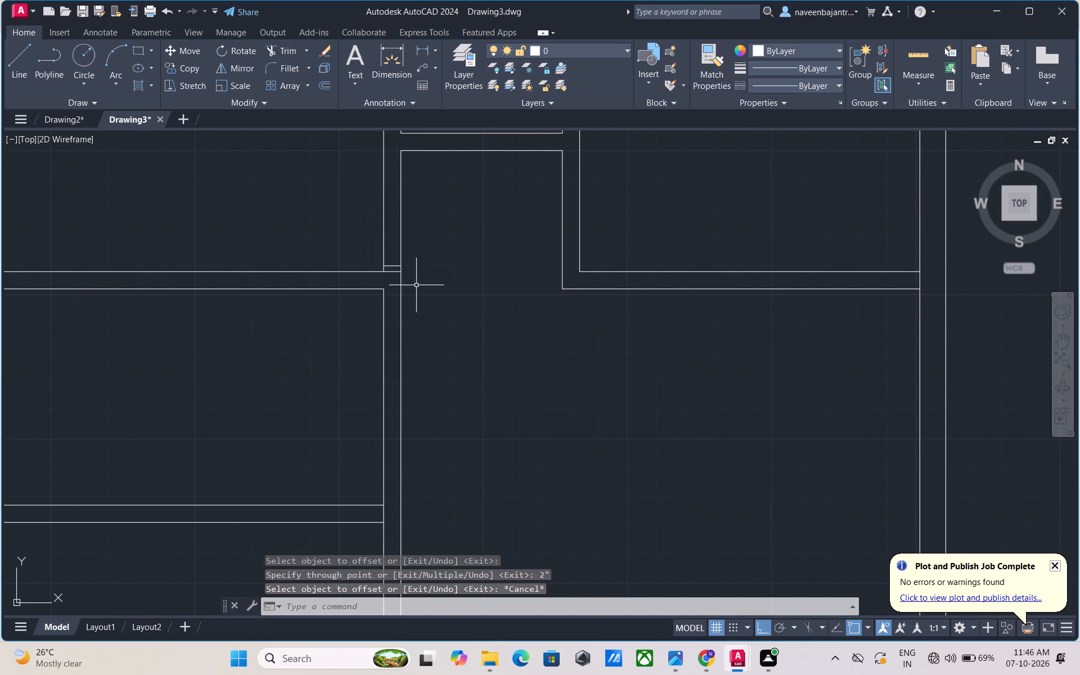
# Draw a 3' line westward into the northwest room from the west end of the short line offset across the vertical partition.
pyautogui.write('l')
pyautogui.press('space')
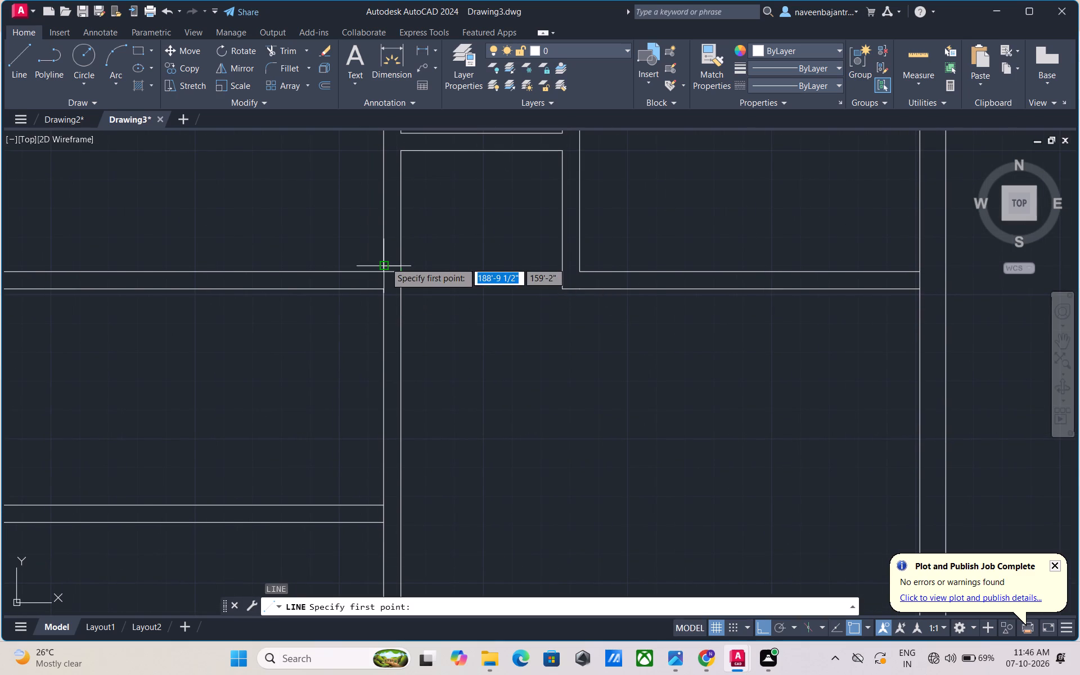
pyautogui.click(385, 262)
pyautogui.press('3')
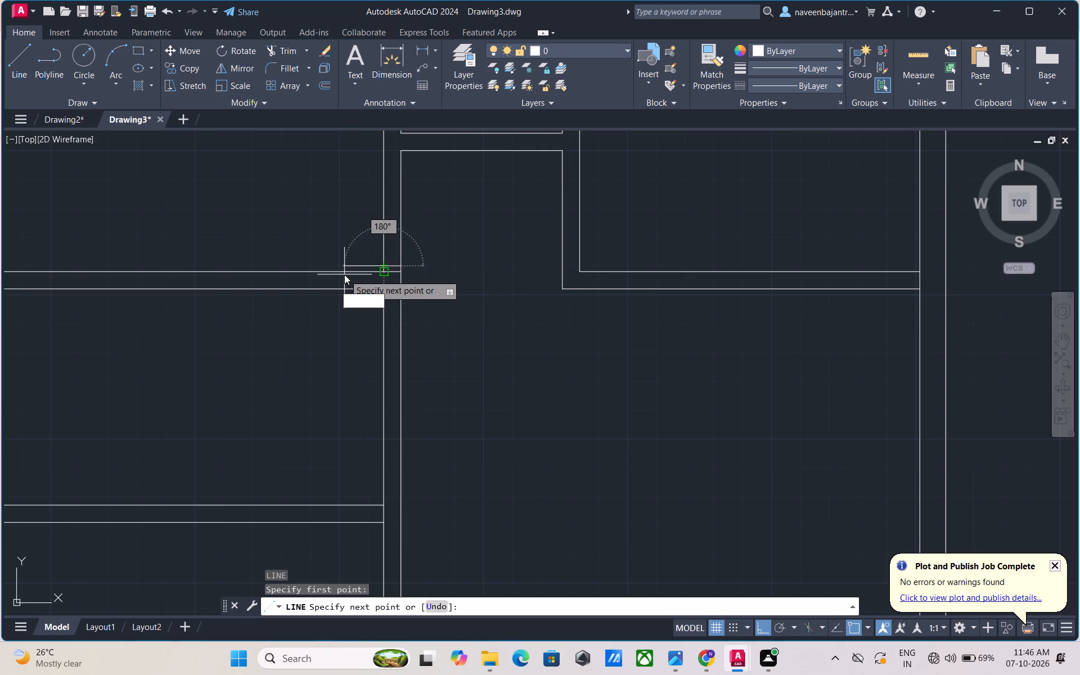
pyautogui.press("'")
pyautogui.press('Return')
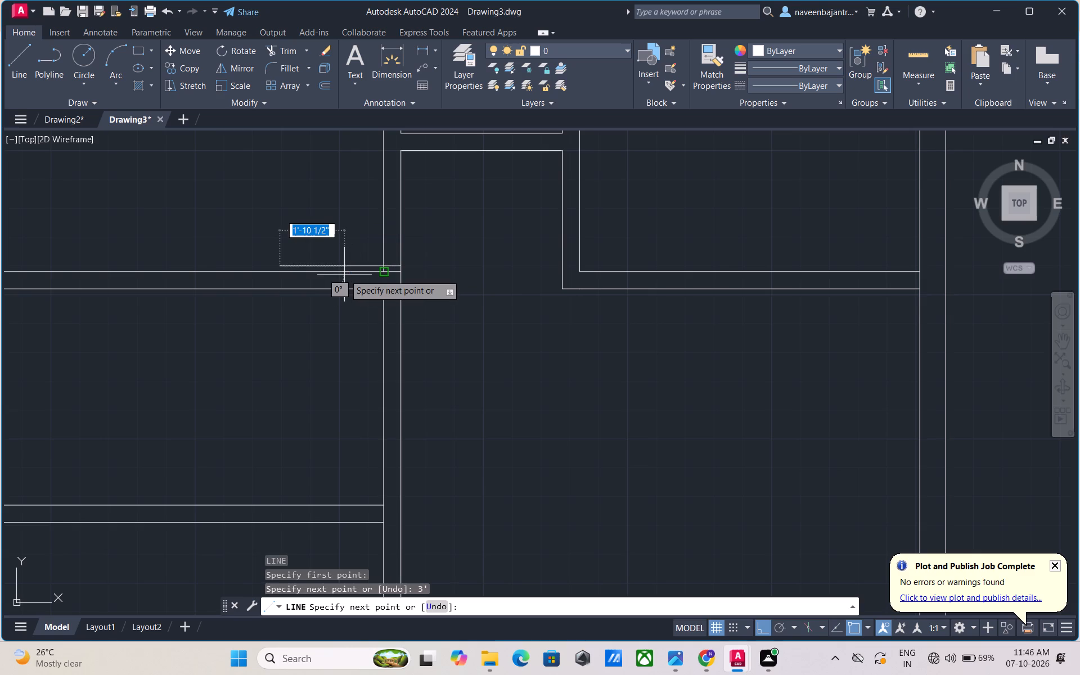
pyautogui.press('Escape')
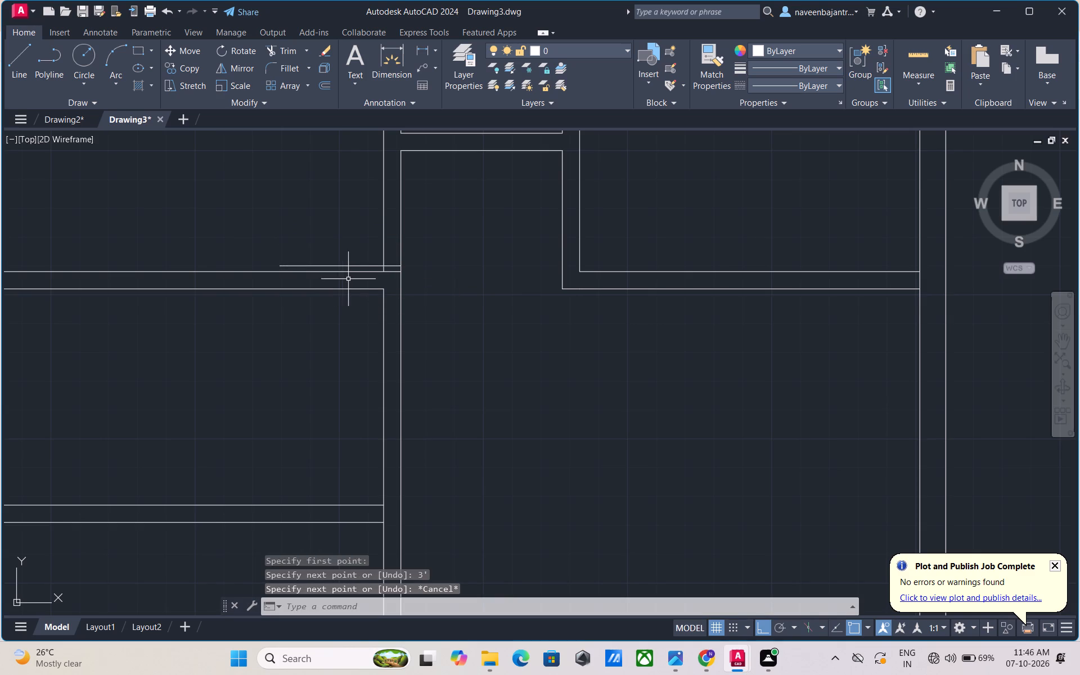
# Offset the 3' door-leaf line 1" northward.
pyautogui.press('o')
pyautogui.press('space')
pyautogui.press('space')
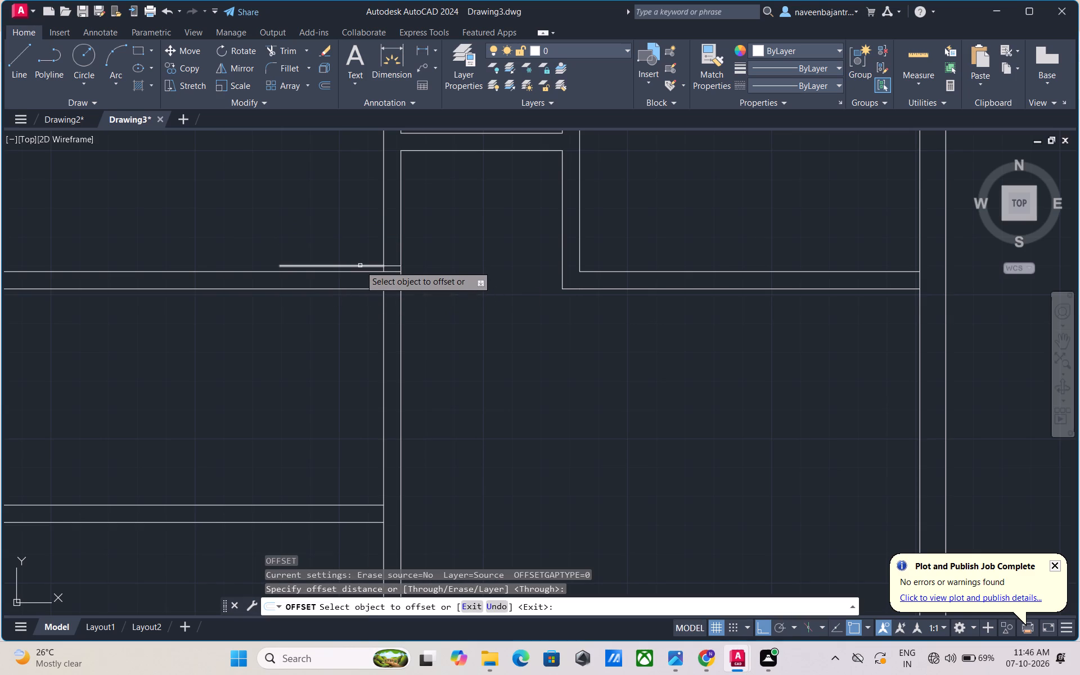
pyautogui.click(360, 265)
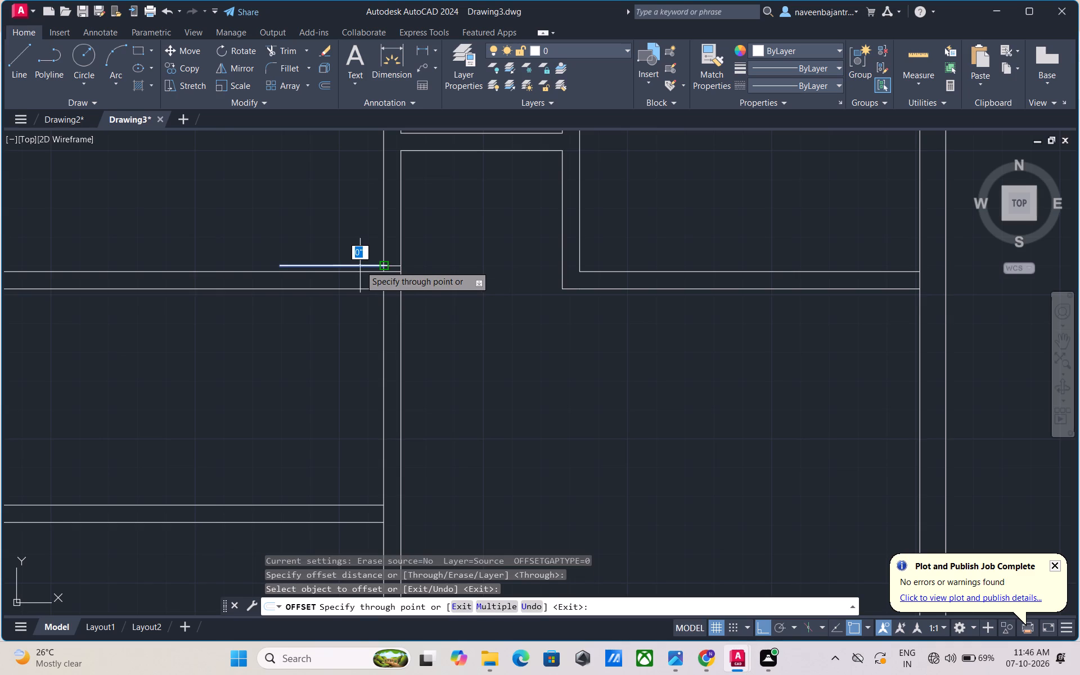
pyautogui.press('1')
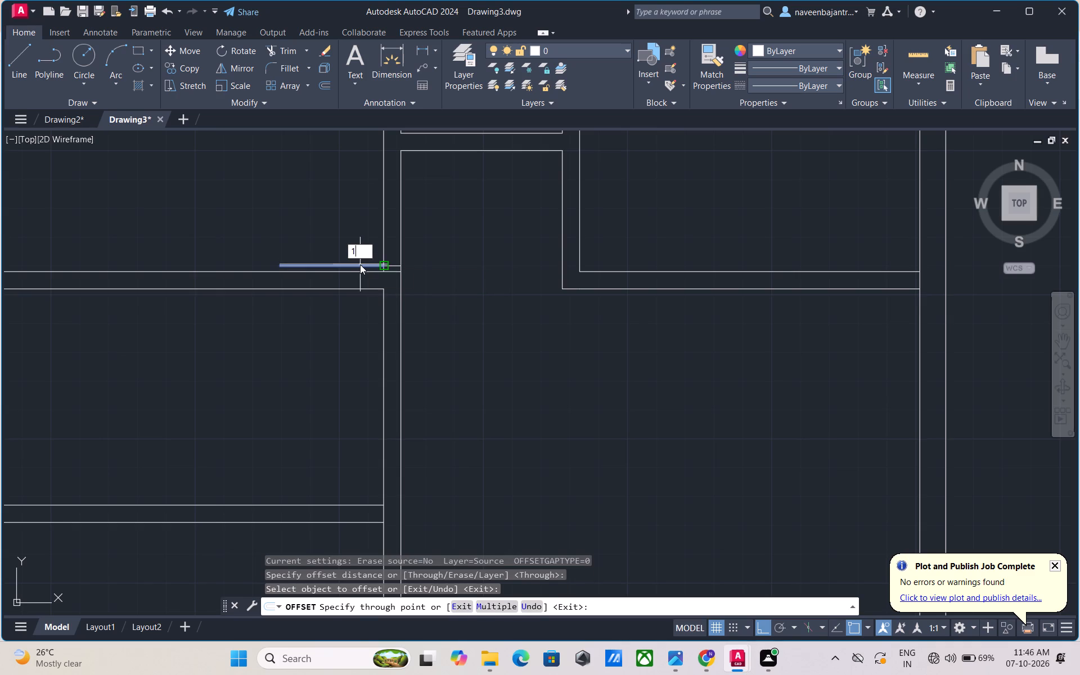
pyautogui.hotkey('shift', '"')
pyautogui.press('Return')
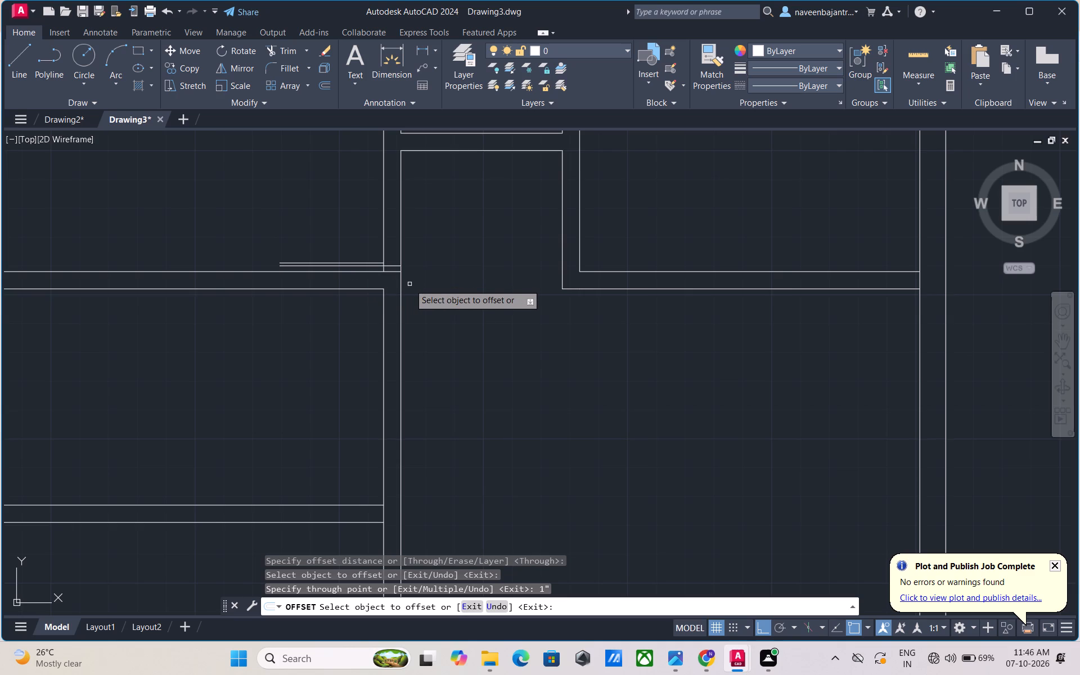
# Offset the short jamb line across the vertical partition 3' northward.
pyautogui.moveTo(458, 242); pyautogui.dragTo(431, 282, button='middle')
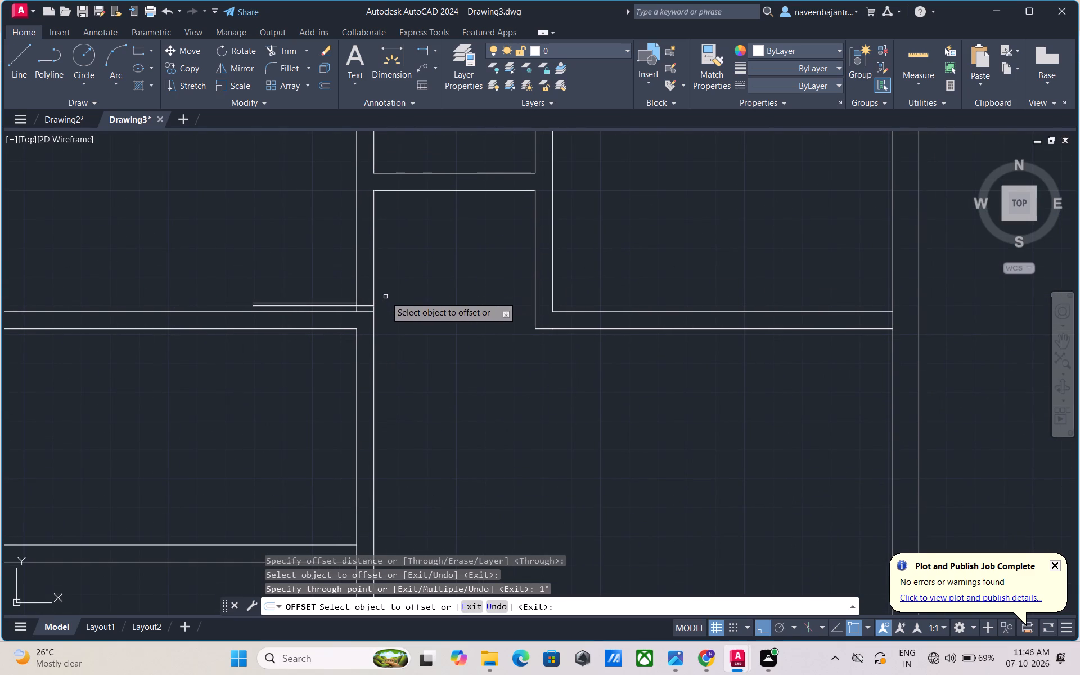
pyautogui.click(367, 305)
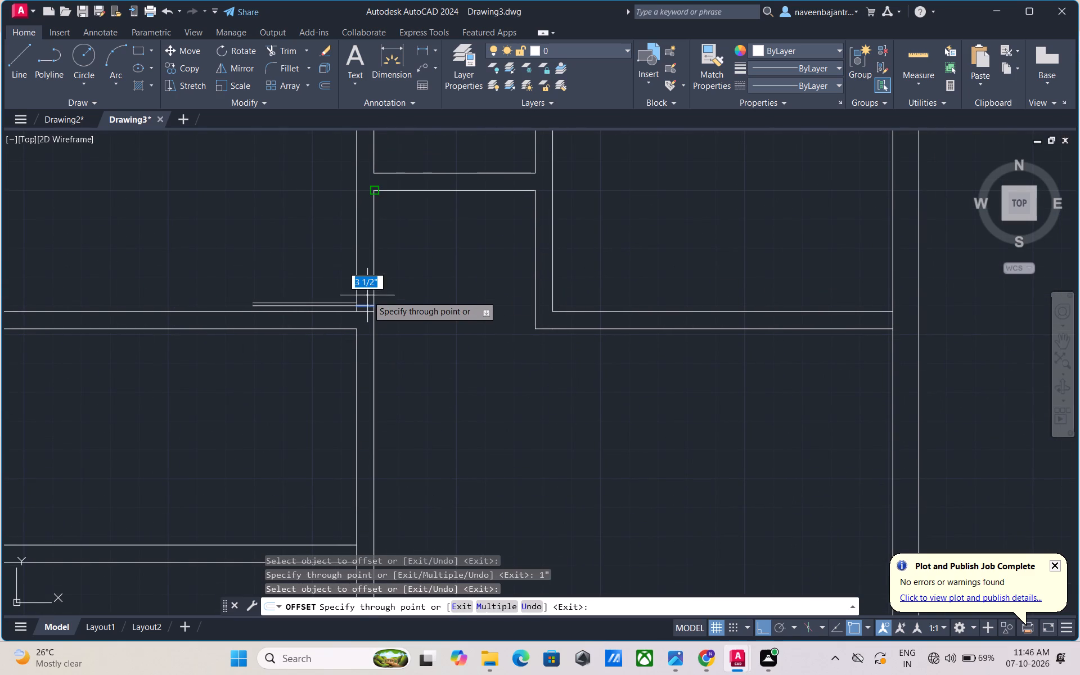
pyautogui.press('Escape')
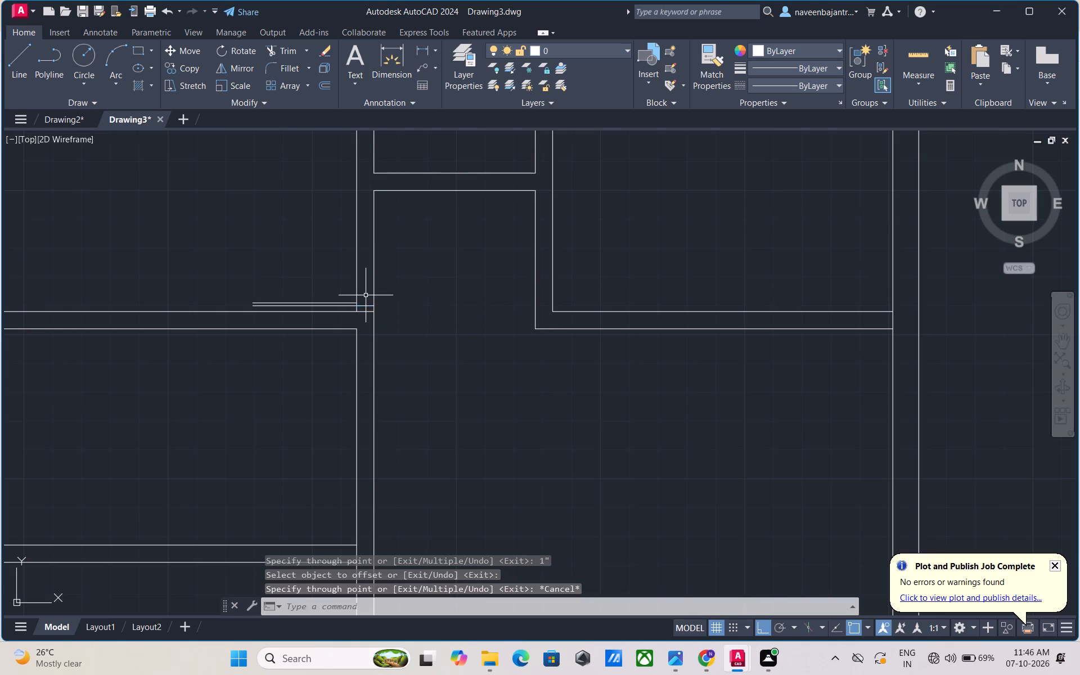
pyautogui.press('o')
pyautogui.press('space')
pyautogui.press('space')
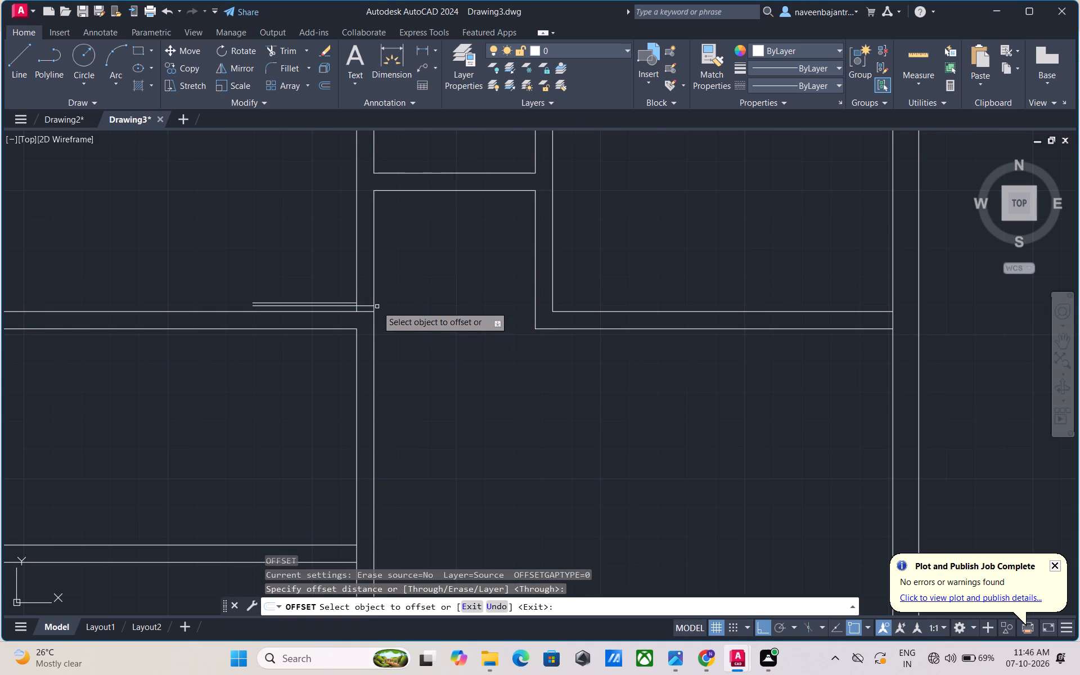
pyautogui.click(367, 305)
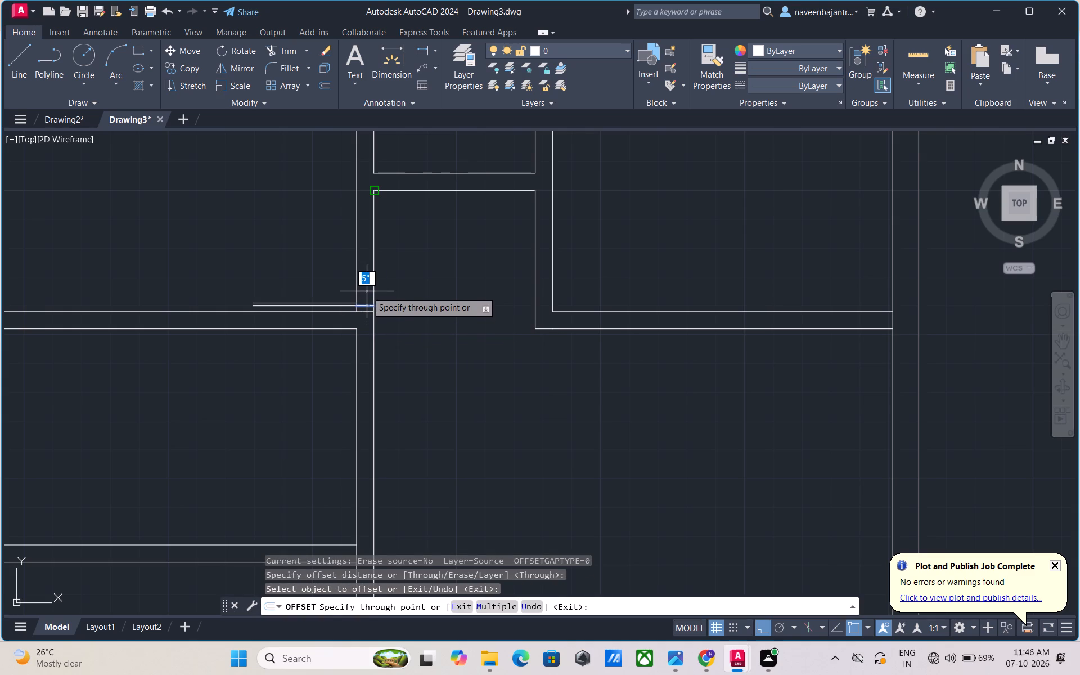
pyautogui.write("3'")
pyautogui.press('Return')
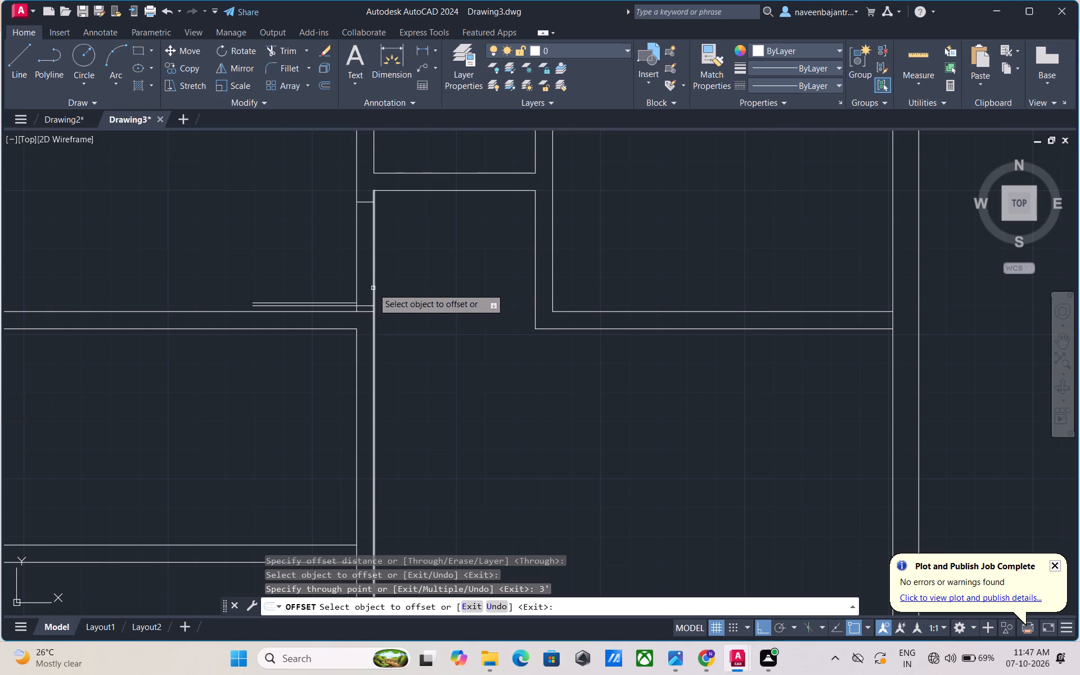
pyautogui.press('Escape')
# Trim both faces of the vertical partition between the two jamb lines to open the northwest room's doorway.
pyautogui.press('t')
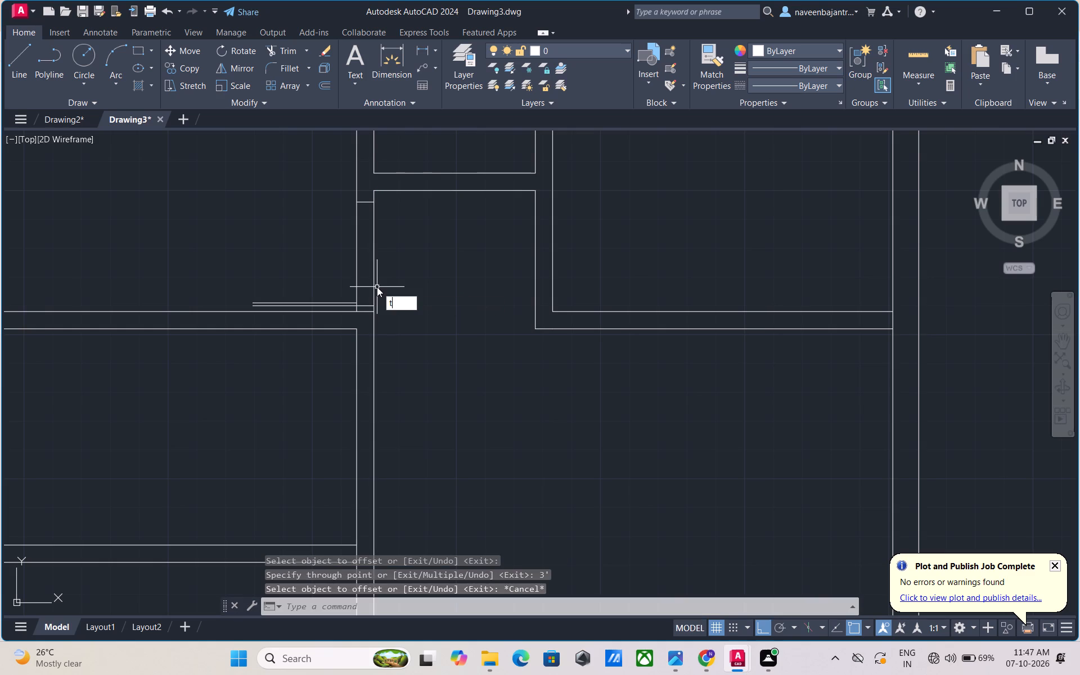
pyautogui.press('r')
pyautogui.press('space')
pyautogui.press('space')
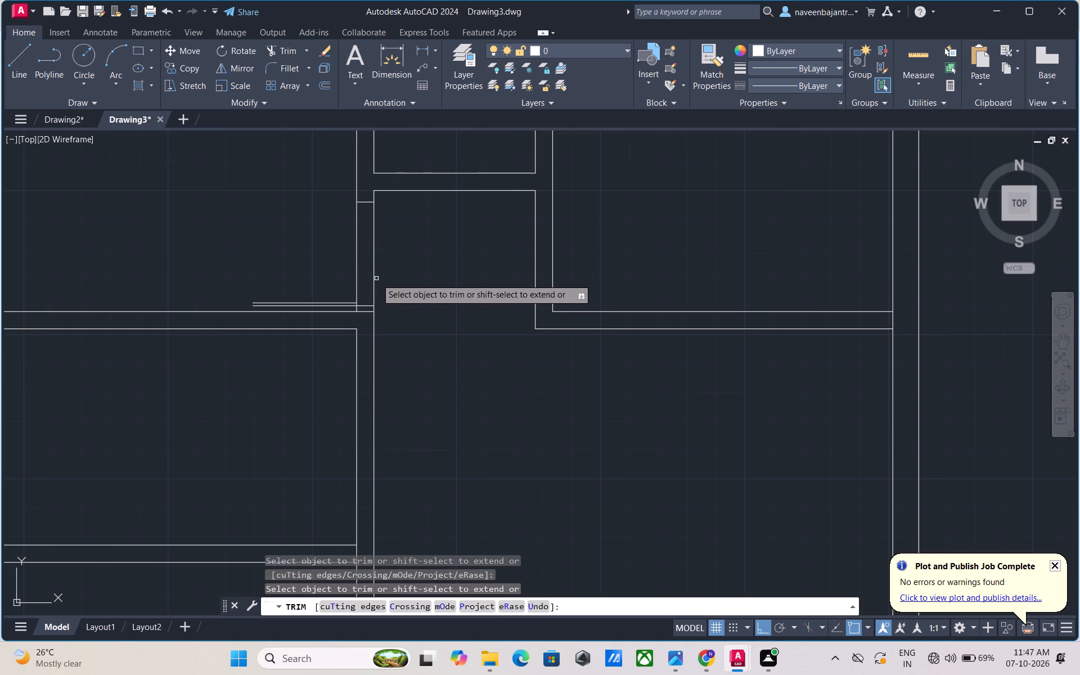
pyautogui.click(376, 278)
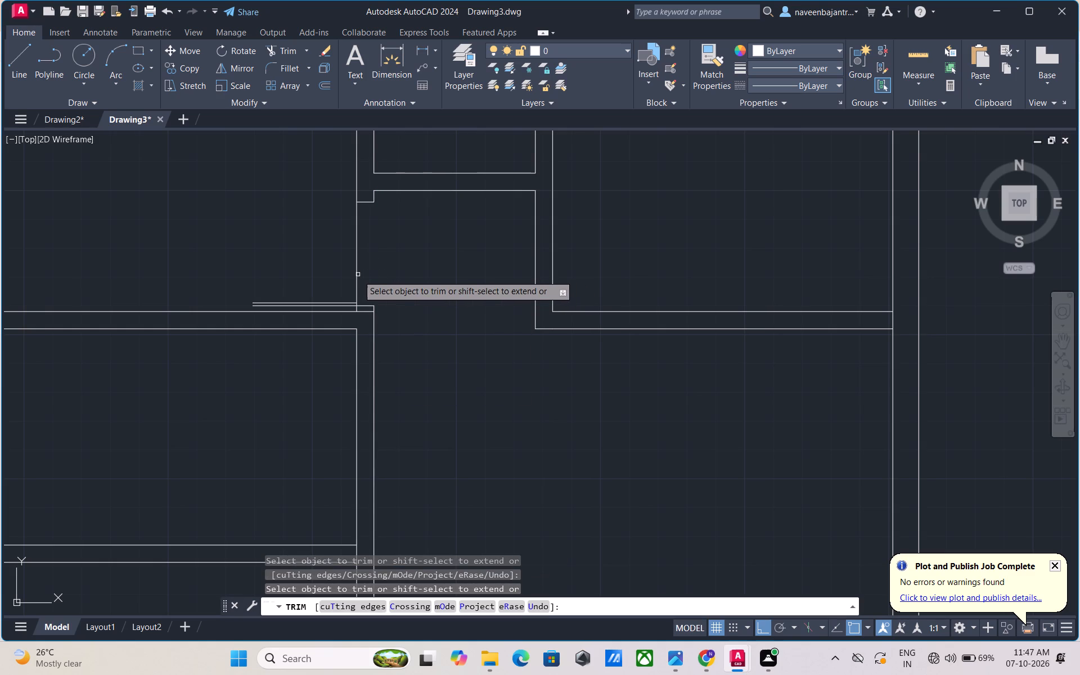
pyautogui.click(356, 266)
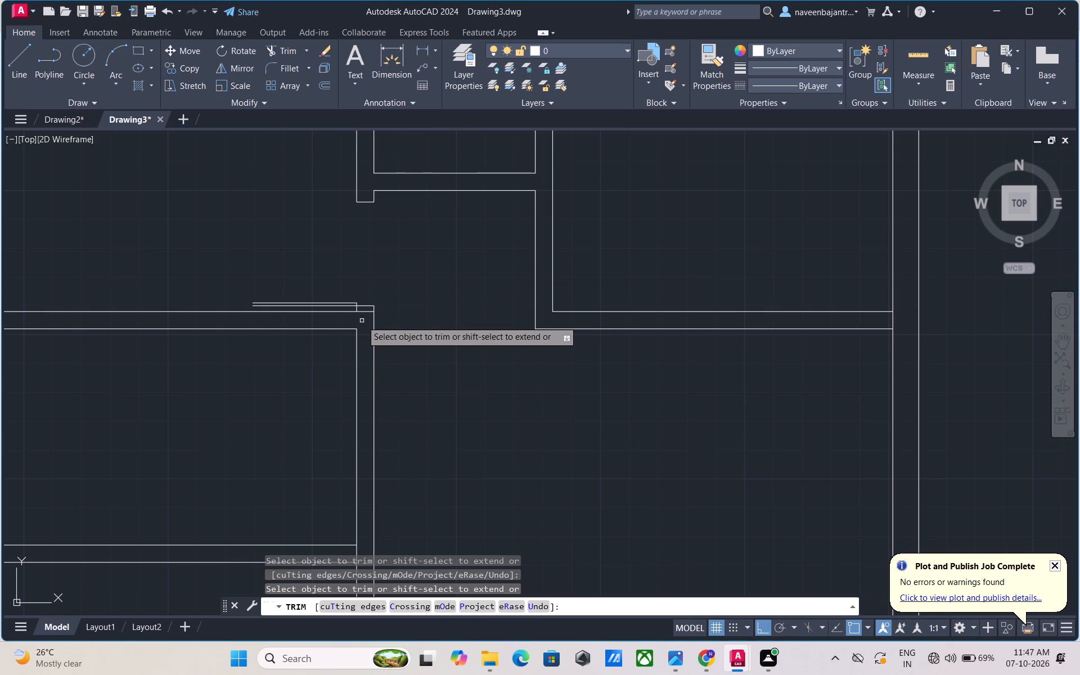
# Trim the short segment crossing the vertical partition in line with the horizontal wall's north face, just below the door opening.
pyautogui.scroll(1, 362, 321)
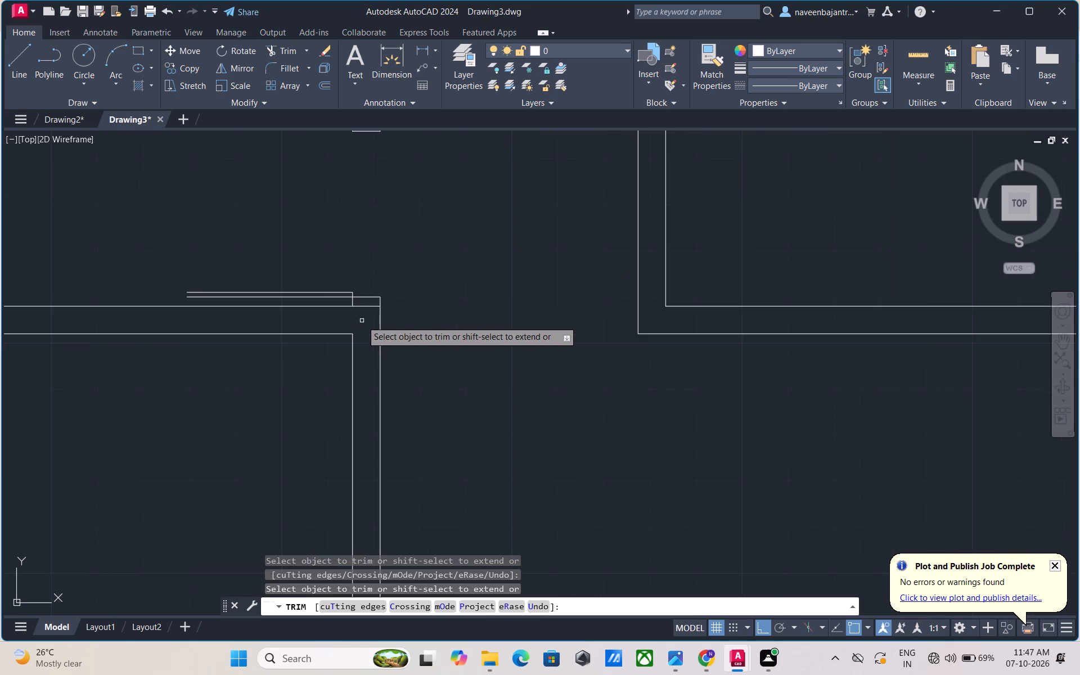
pyautogui.scroll(2, 362, 321)
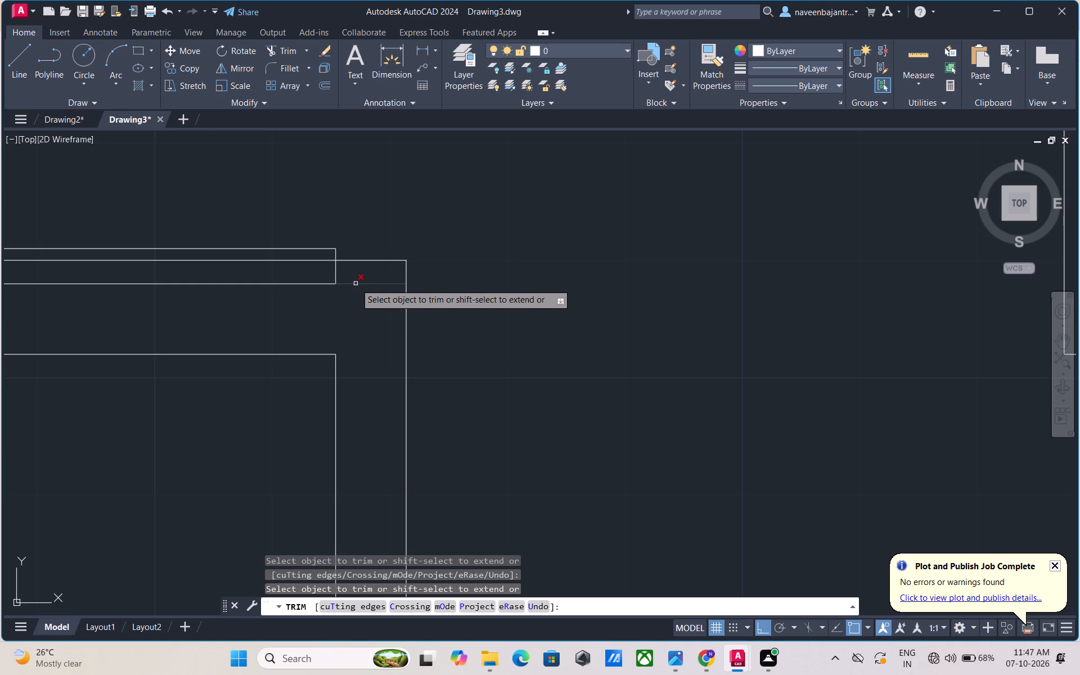
pyautogui.click(356, 283)
pyautogui.scroll(-3, 356, 300)
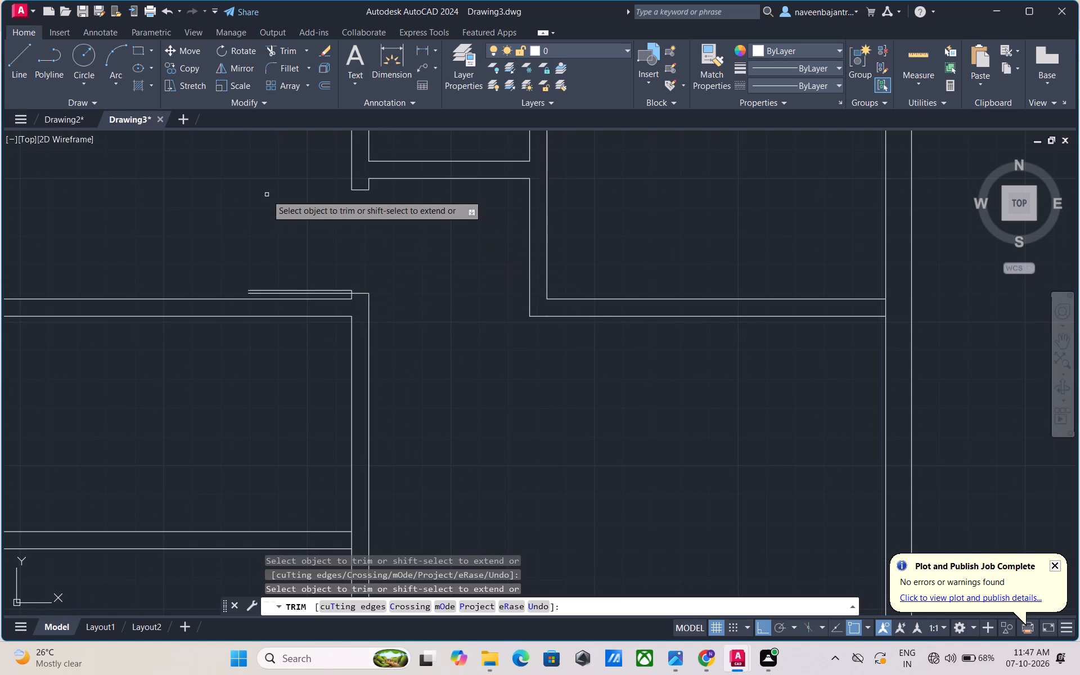
pyautogui.press('Escape')
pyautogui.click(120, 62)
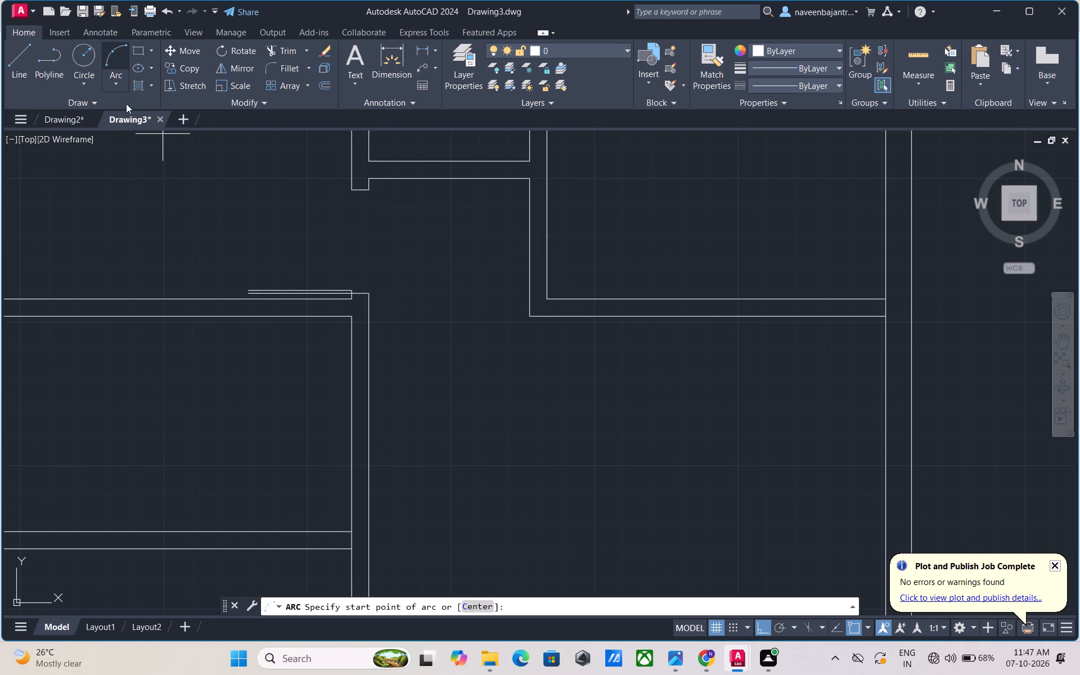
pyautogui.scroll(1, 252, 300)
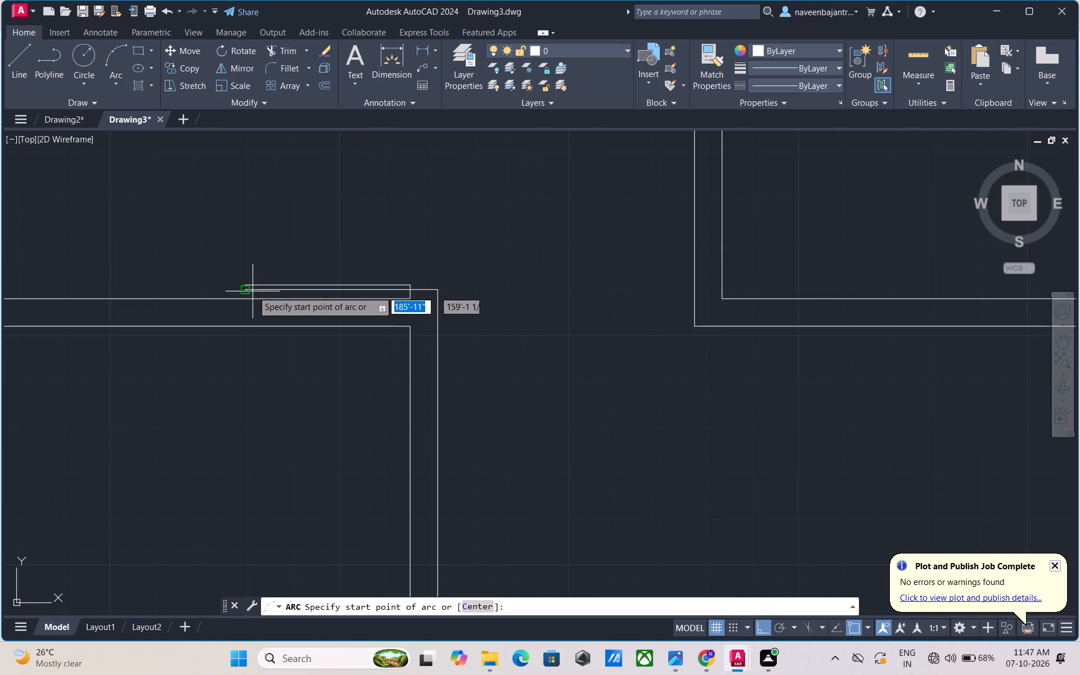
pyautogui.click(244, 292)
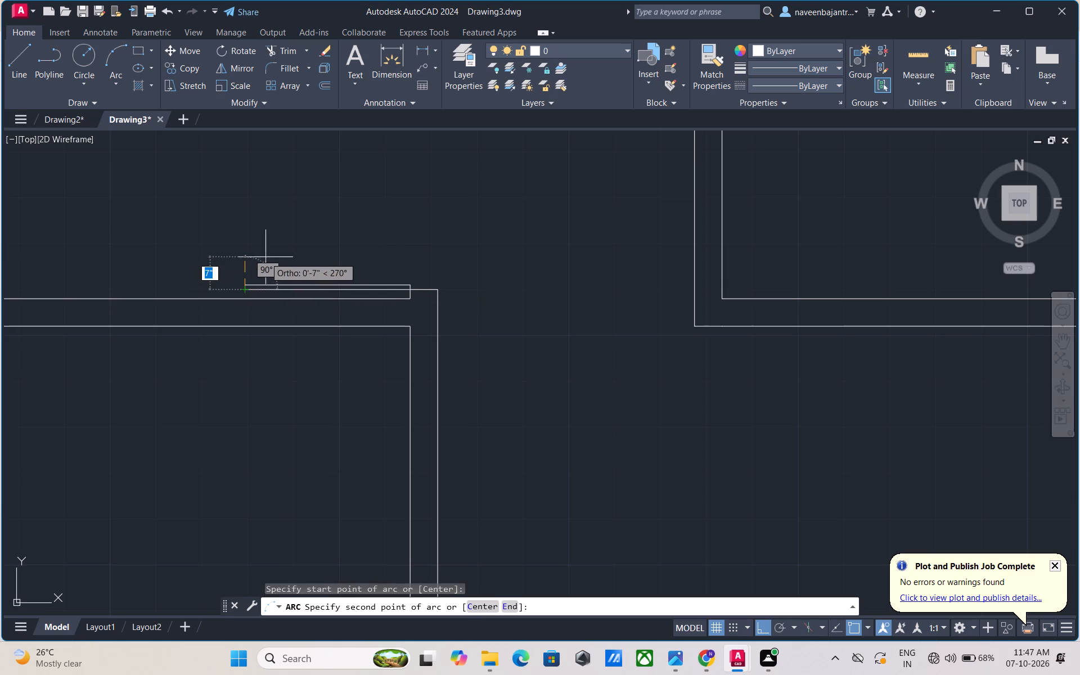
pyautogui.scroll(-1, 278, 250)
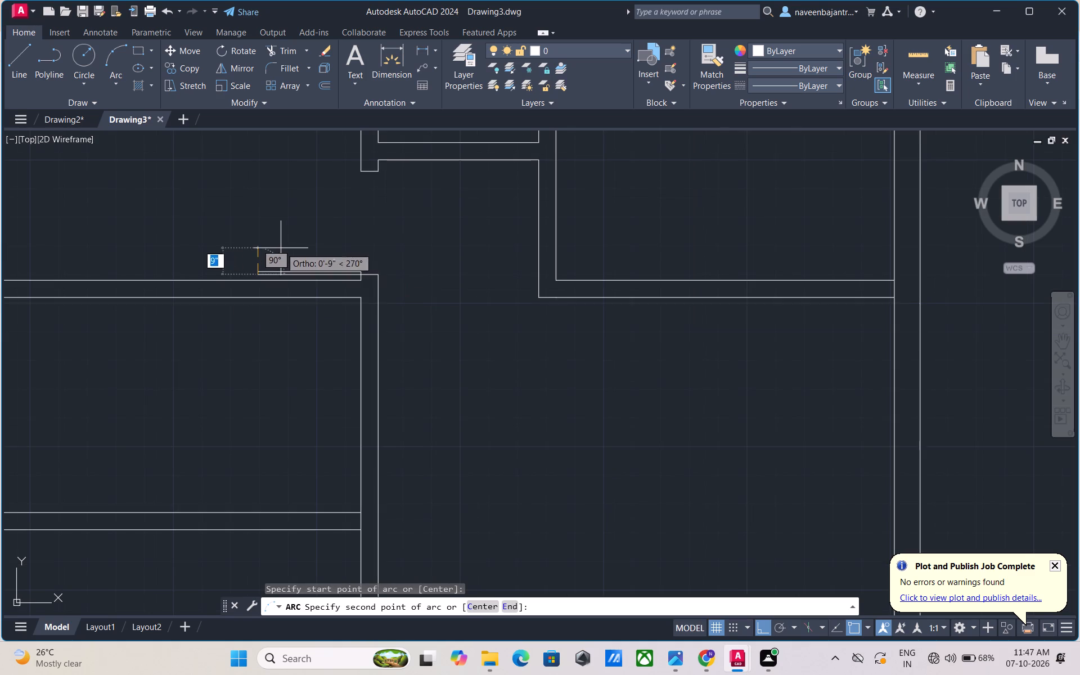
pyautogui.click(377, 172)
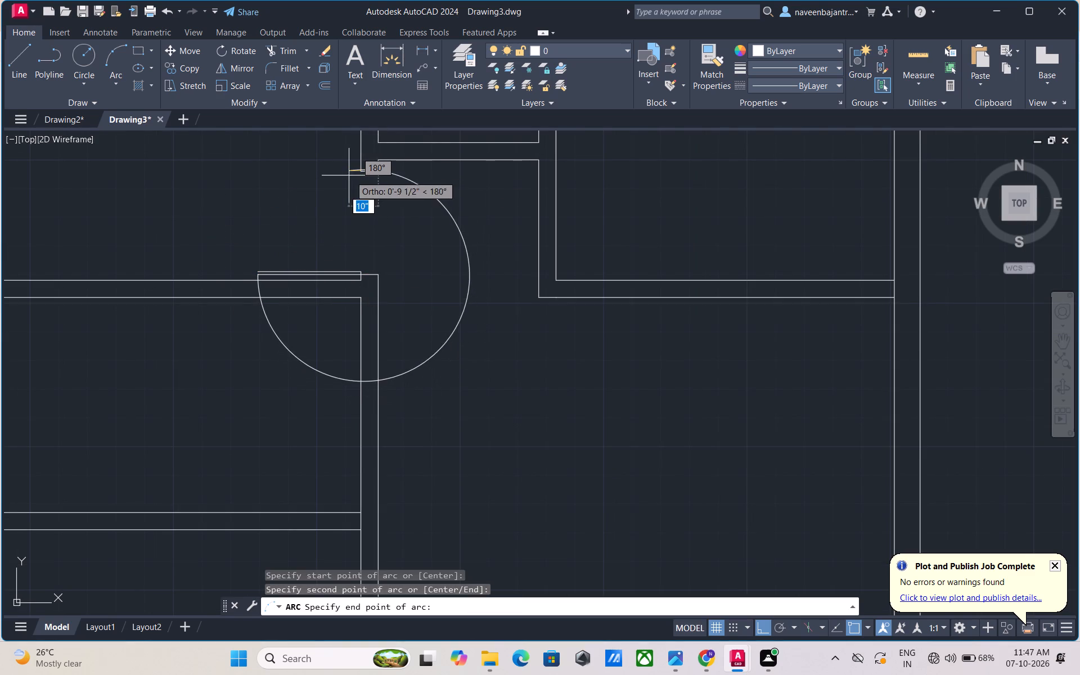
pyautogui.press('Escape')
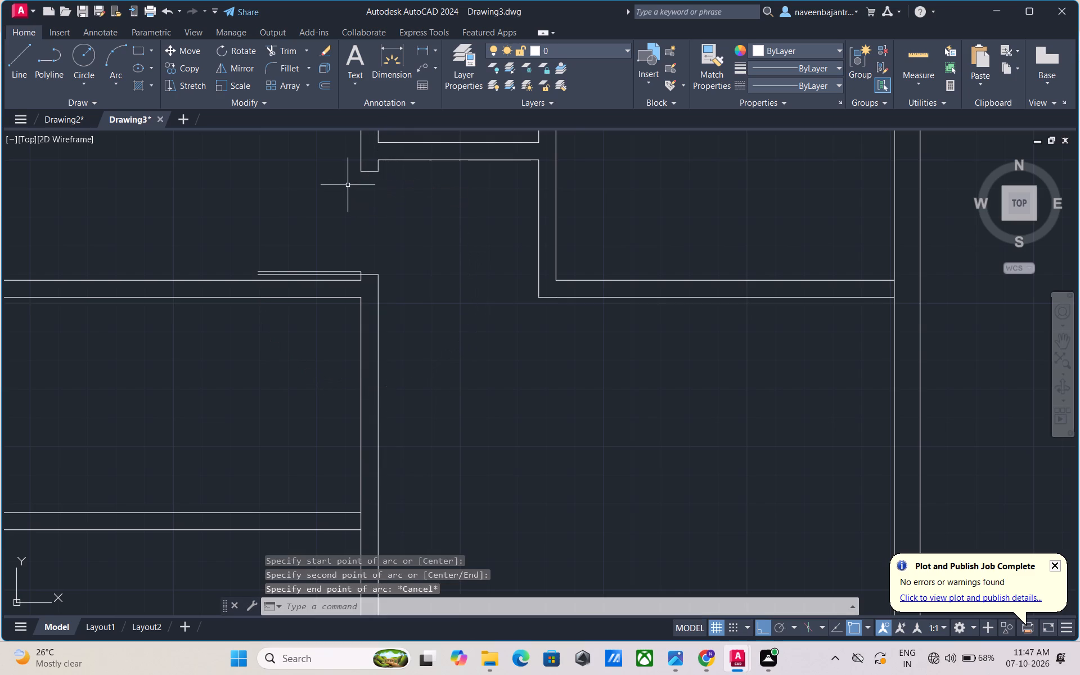
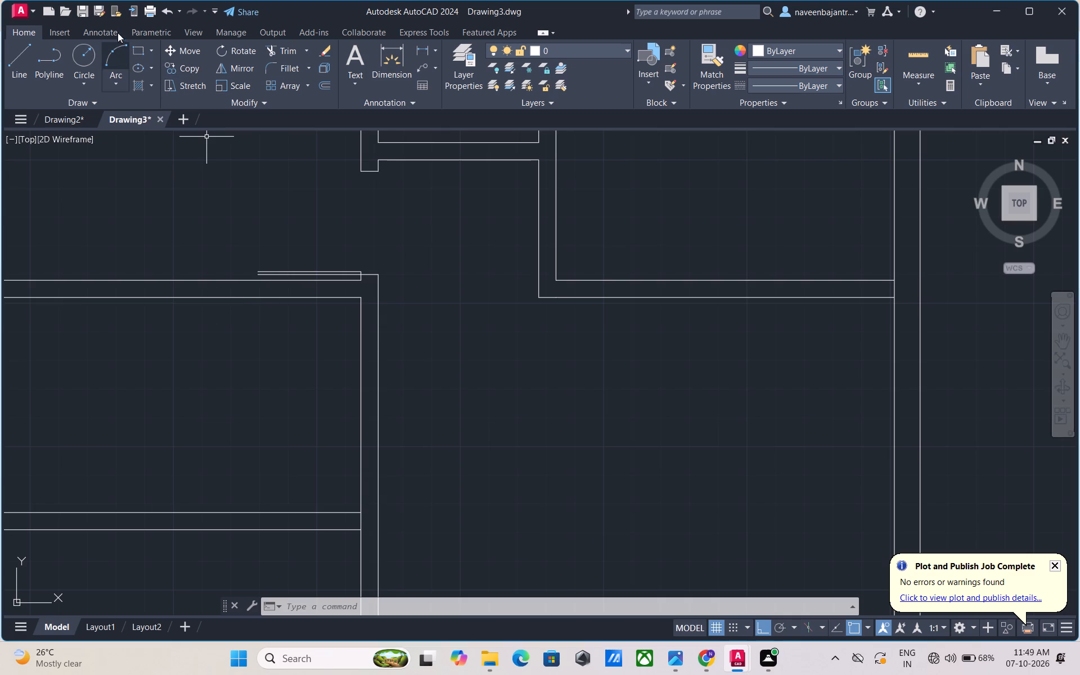
# Draw the northwest room's door-swing arc from the leaf's west end through to the opening's north jamb.
pyautogui.click(117, 53)
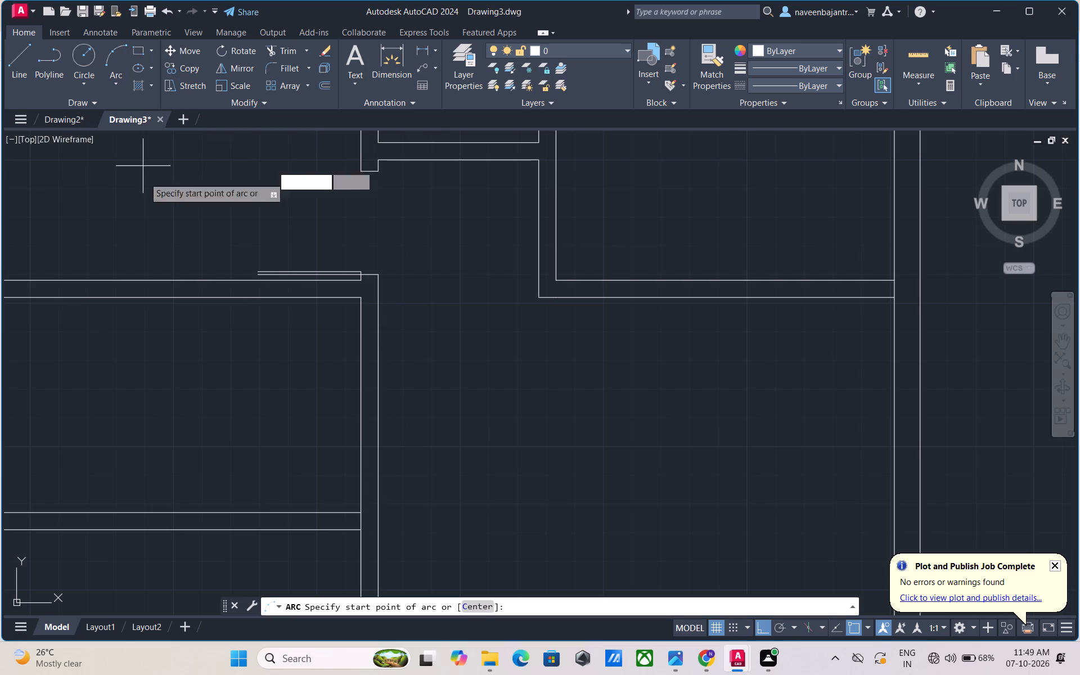
pyautogui.click(256, 273)
pyautogui.click(358, 171)
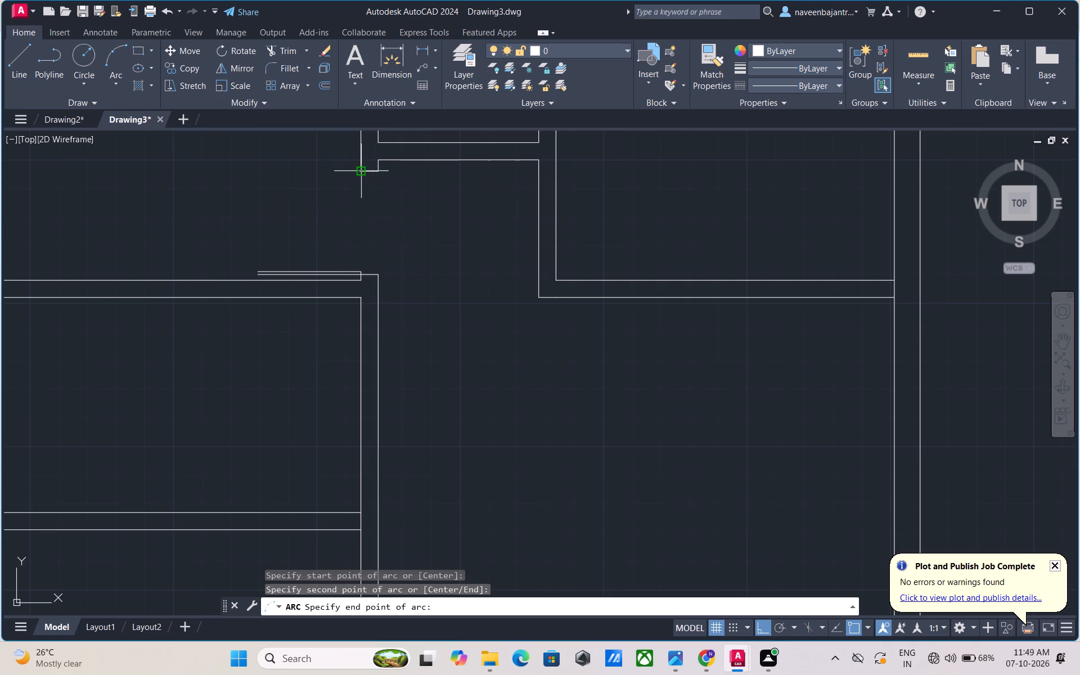
pyautogui.click(378, 173)
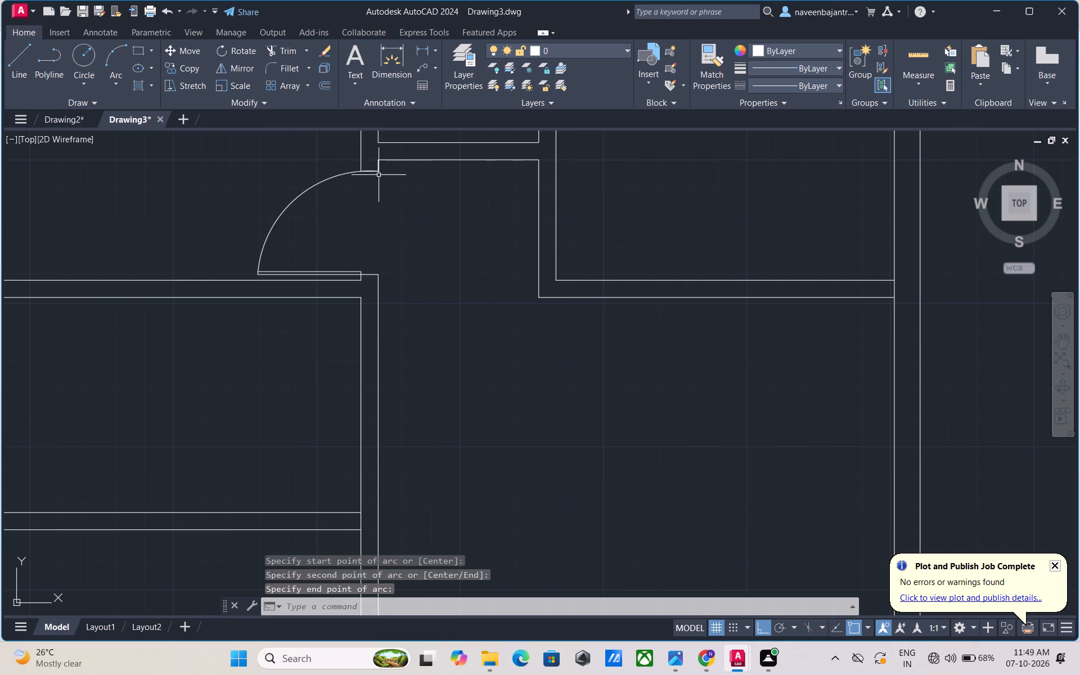
pyautogui.press('Escape')
# Trim the vertical partition's west face between the two faces of the next horizontal wall south of the northwest room's doorway.
pyautogui.scroll(-2, 370, 219)
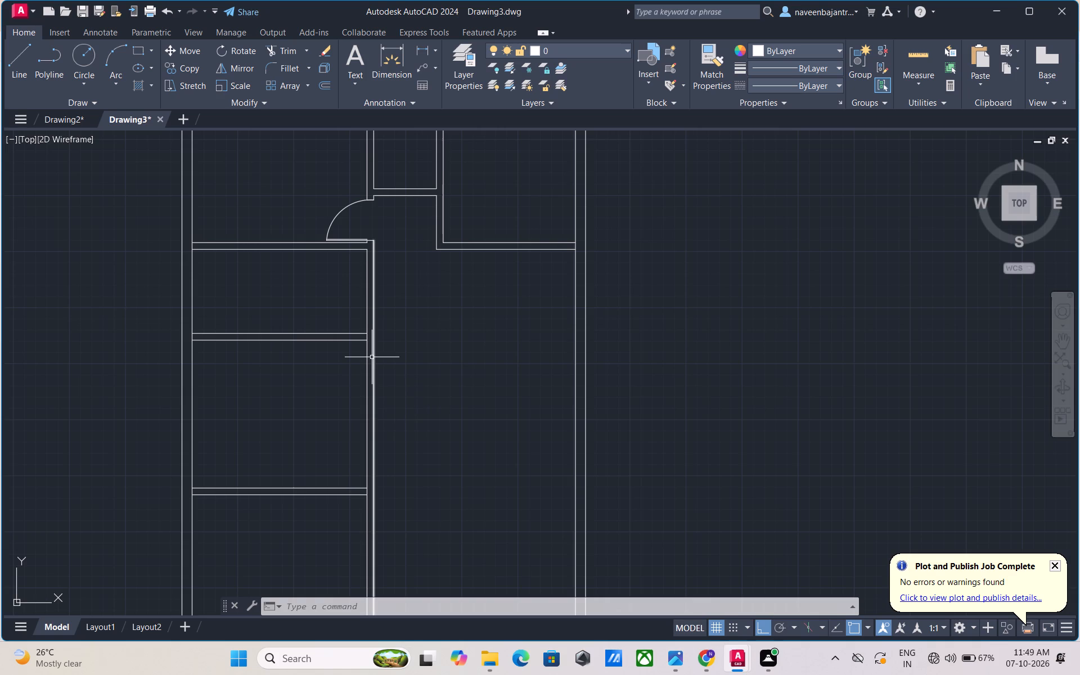
pyautogui.scroll(2, 372, 357)
pyautogui.write('tr')
pyautogui.press('space')
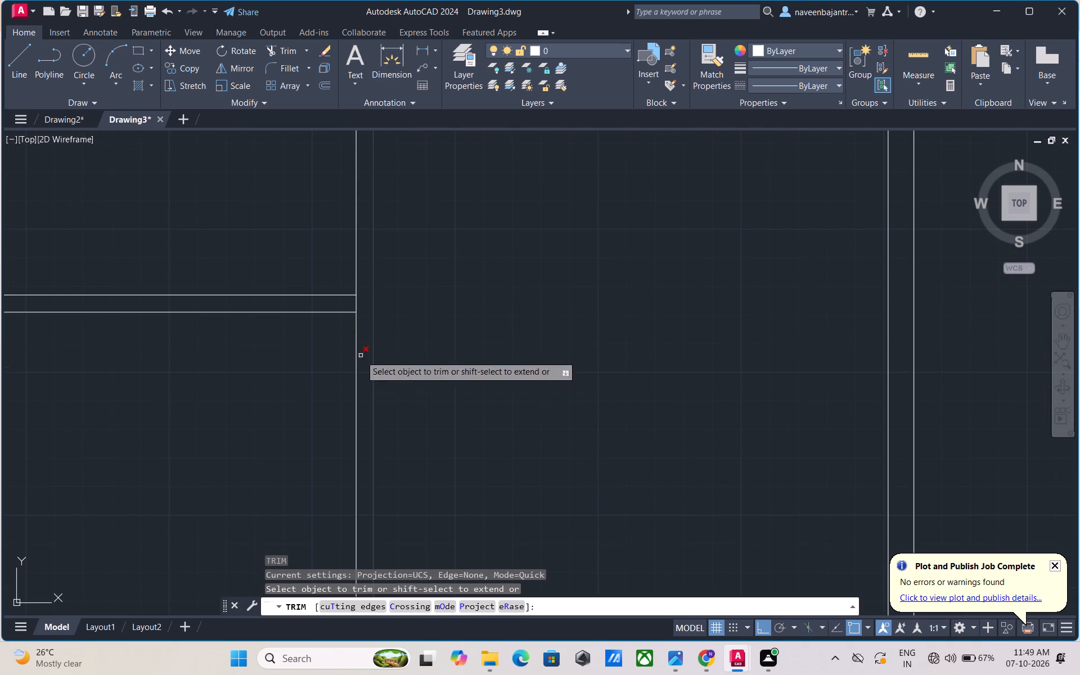
pyautogui.click(355, 306)
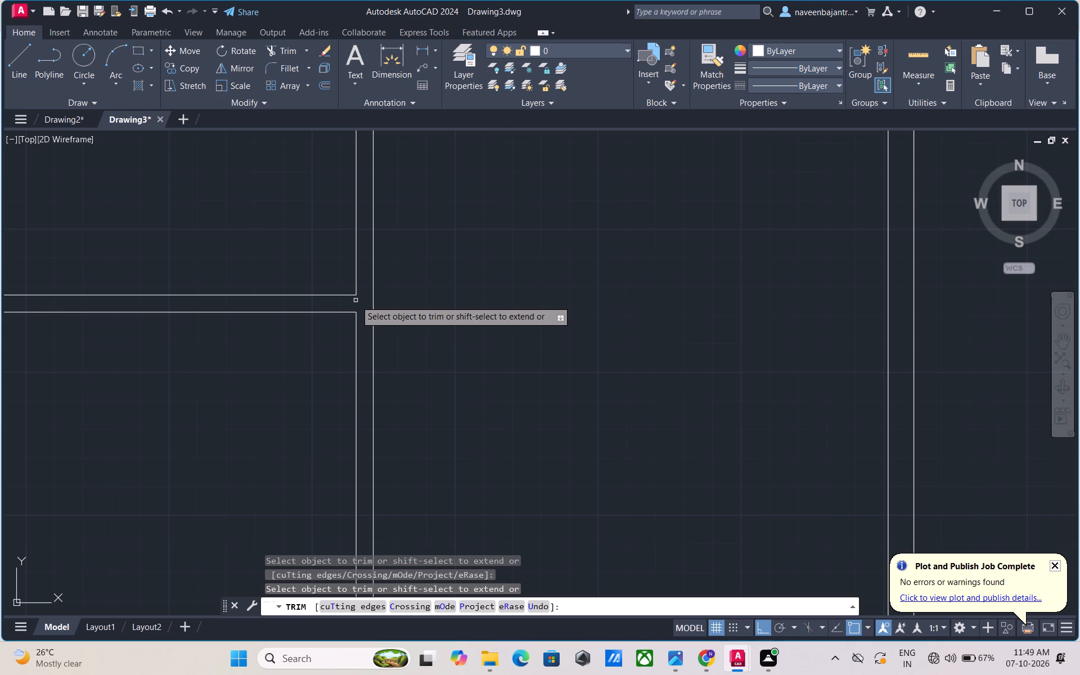
pyautogui.press('Escape')
# Draw a short line across the vertical partition in line with that horizontal wall's north face, trimmed at the partition's east face.
pyautogui.press('l')
pyautogui.press('space')
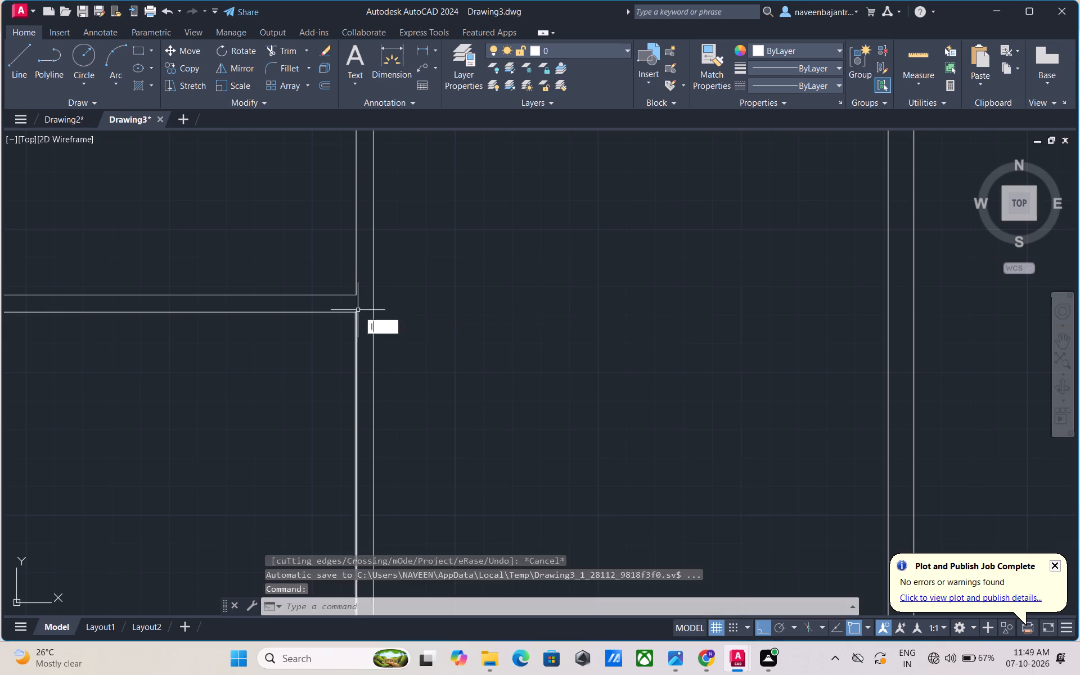
pyautogui.click(357, 297)
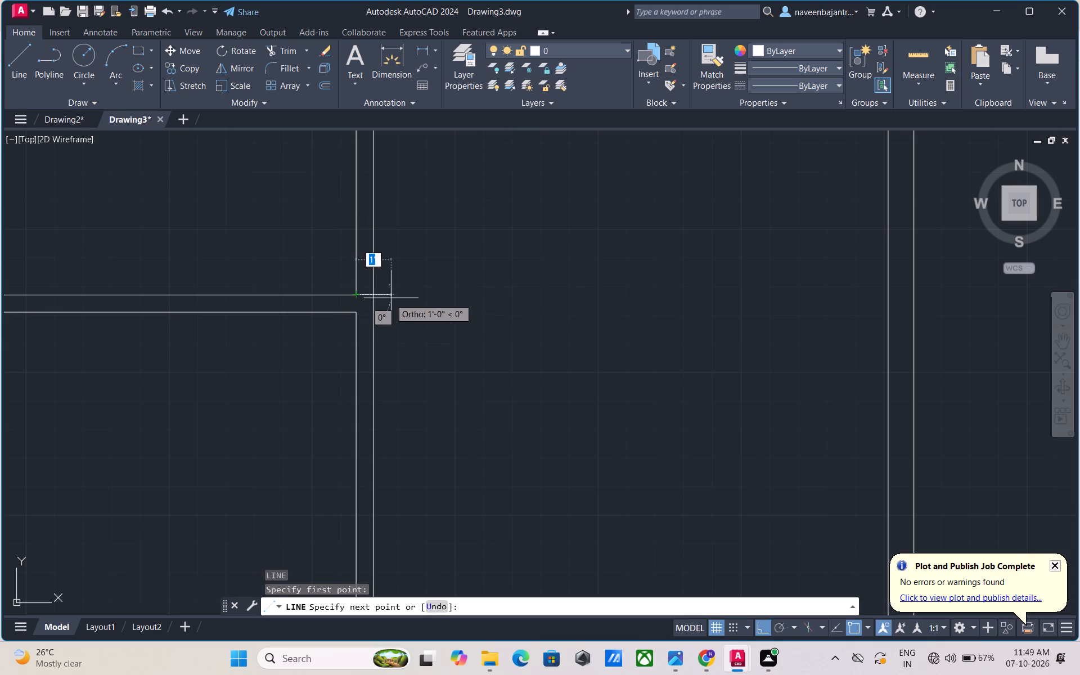
pyautogui.click(397, 298)
pyautogui.press('Escape')
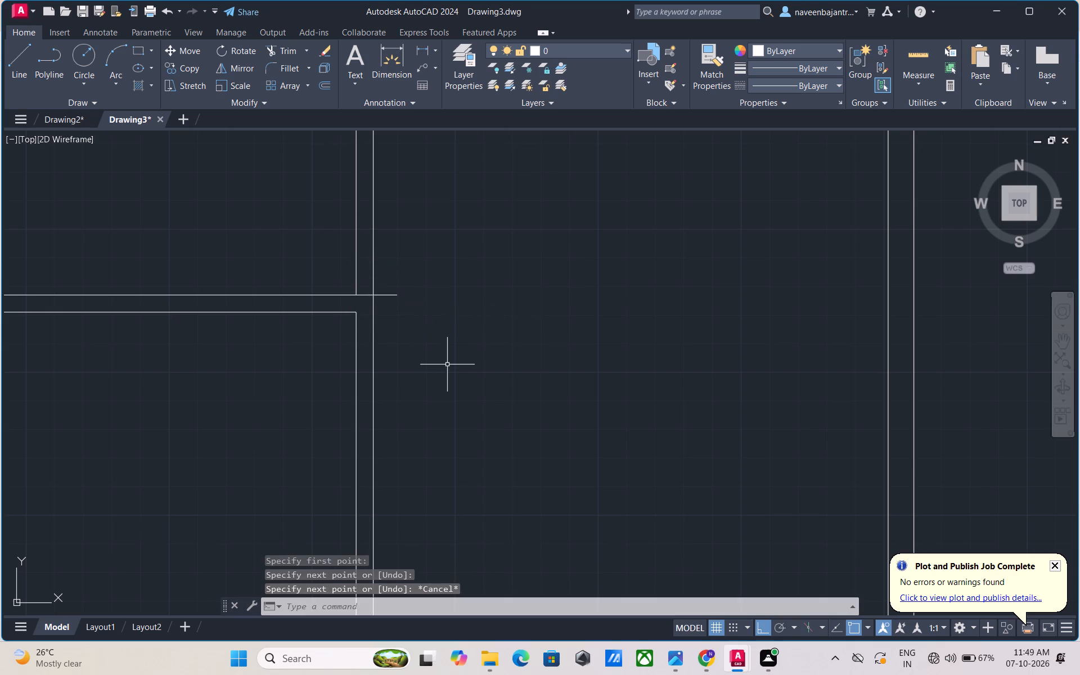
pyautogui.press('t')
pyautogui.press('r')
pyautogui.press('space')
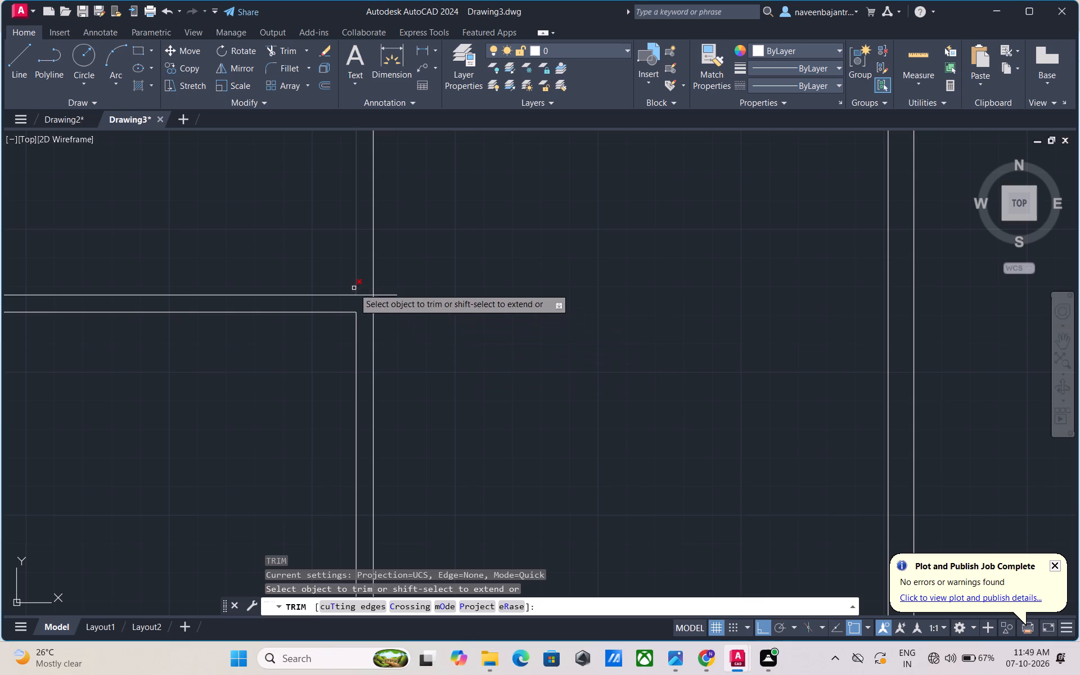
pyautogui.click(388, 294)
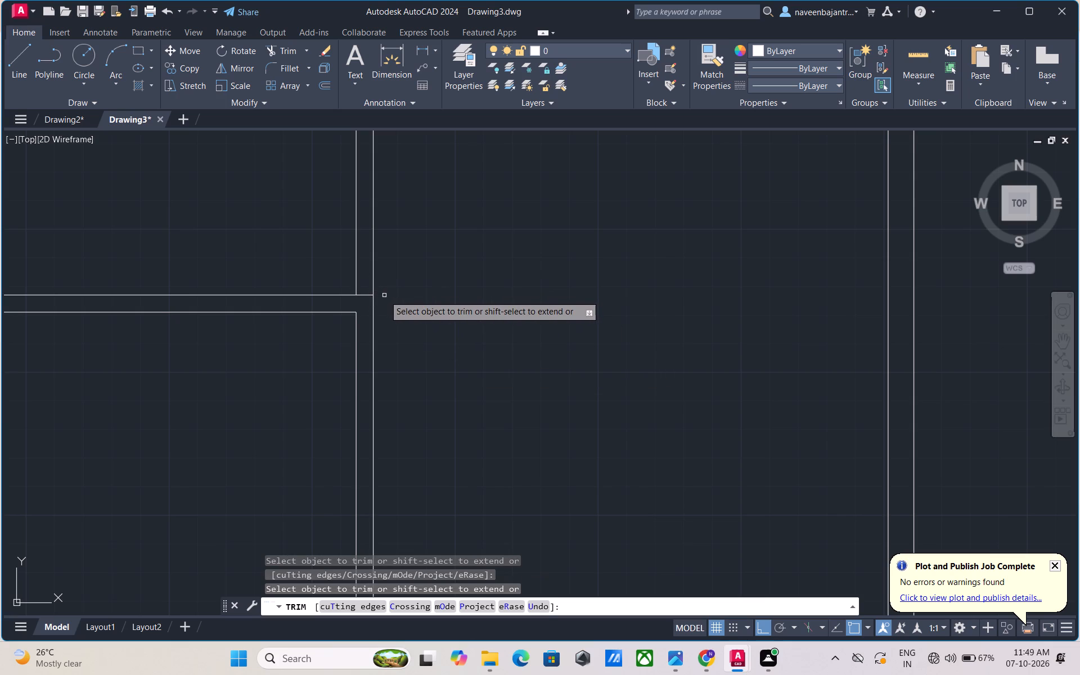
pyautogui.press('Escape')
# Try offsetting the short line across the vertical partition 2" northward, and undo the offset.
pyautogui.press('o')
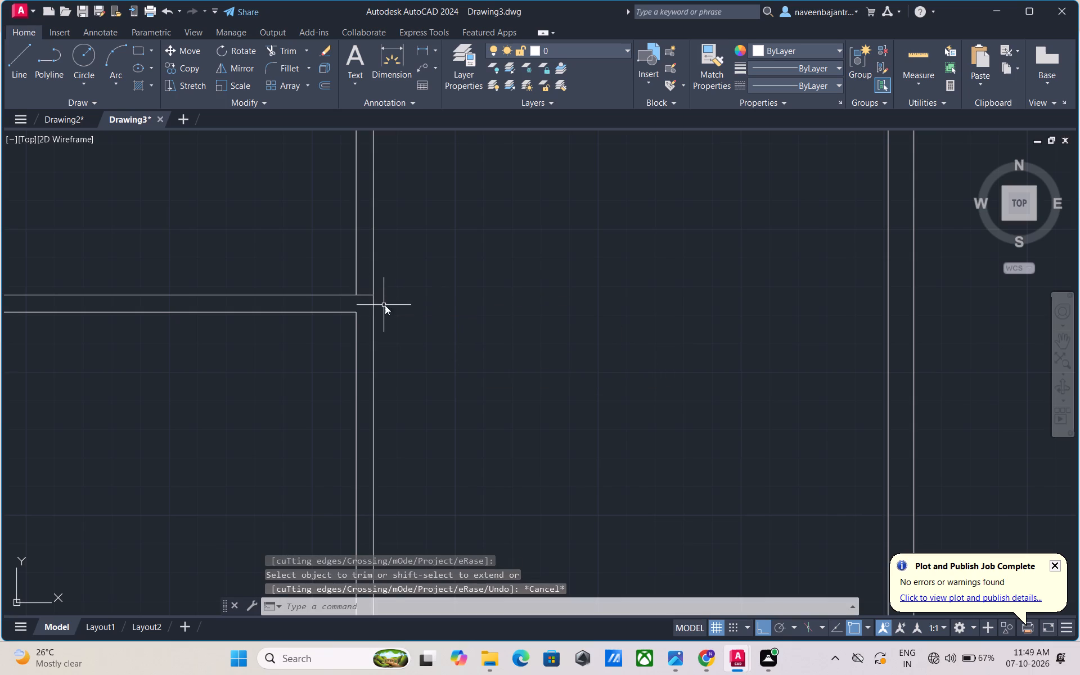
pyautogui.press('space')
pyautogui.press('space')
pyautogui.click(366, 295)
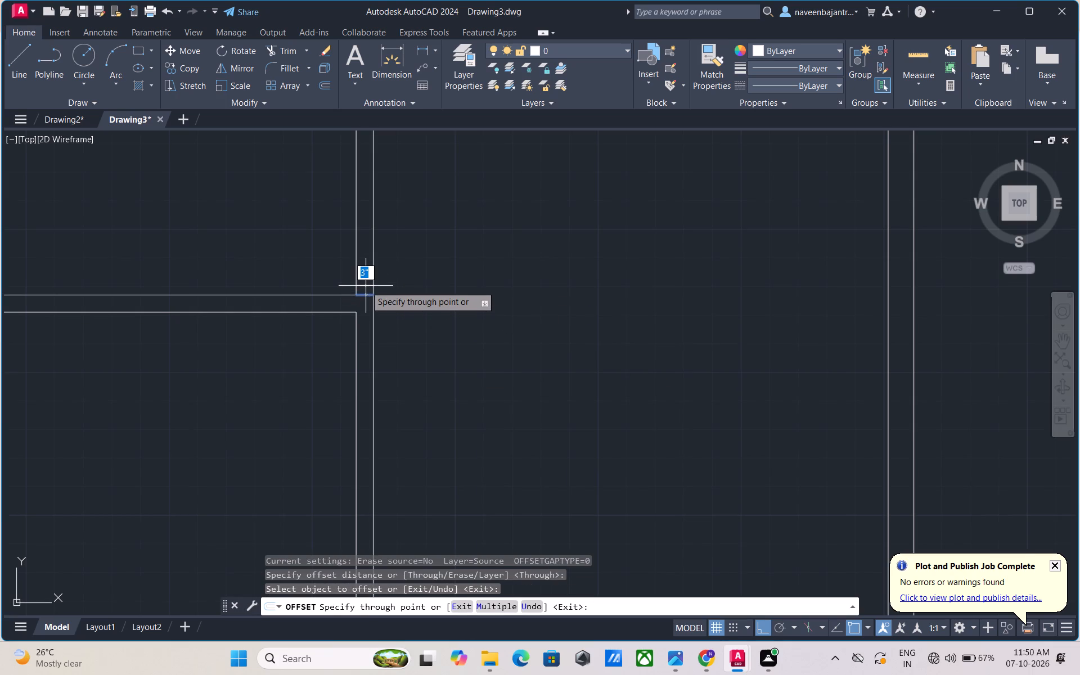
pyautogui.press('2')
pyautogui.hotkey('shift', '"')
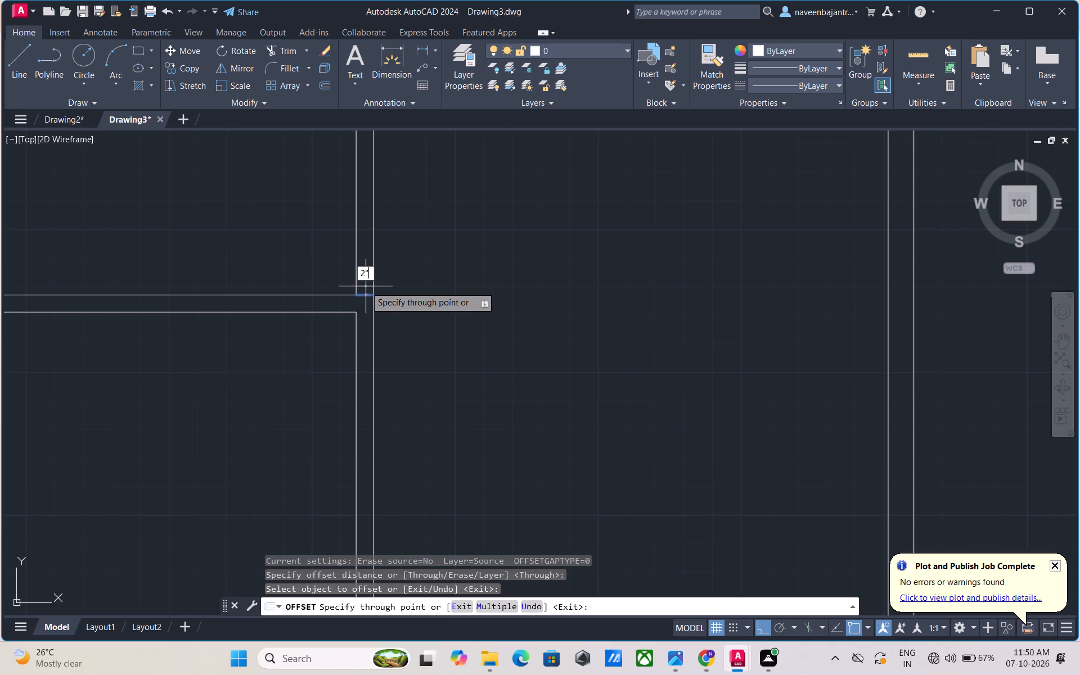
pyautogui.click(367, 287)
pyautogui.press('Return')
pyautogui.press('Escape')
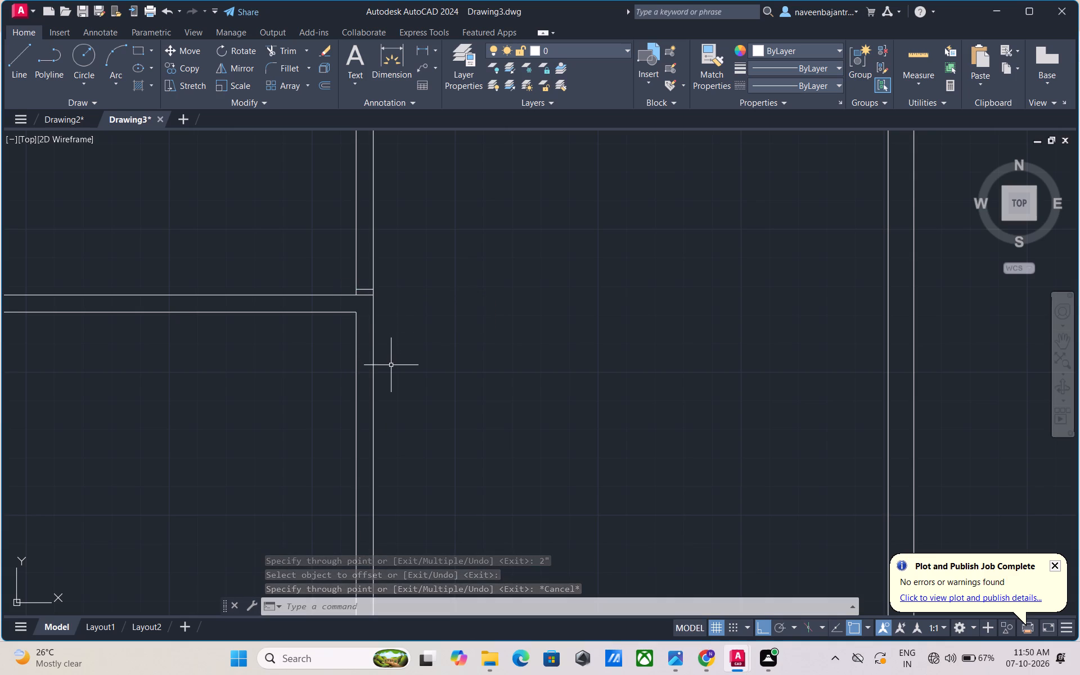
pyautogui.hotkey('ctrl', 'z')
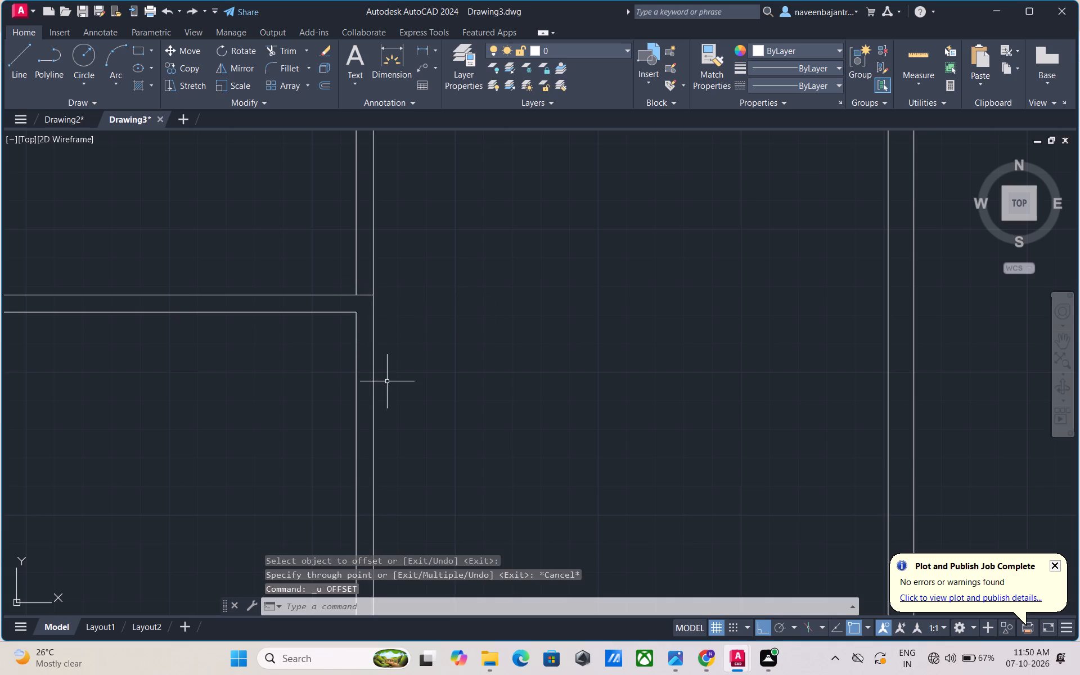
# Offset the short line across the vertical partition 3" northward as the door's south jamb.
pyautogui.press('Escape')
pyautogui.press('o')
pyautogui.press('space')
pyautogui.press('space')
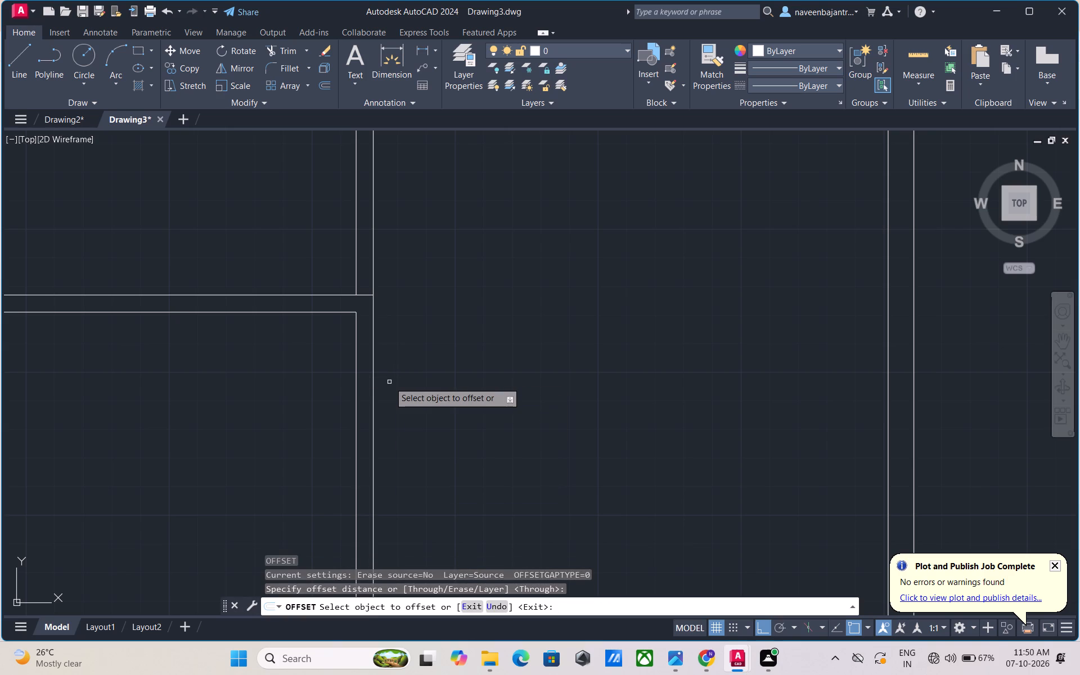
pyautogui.click(366, 296)
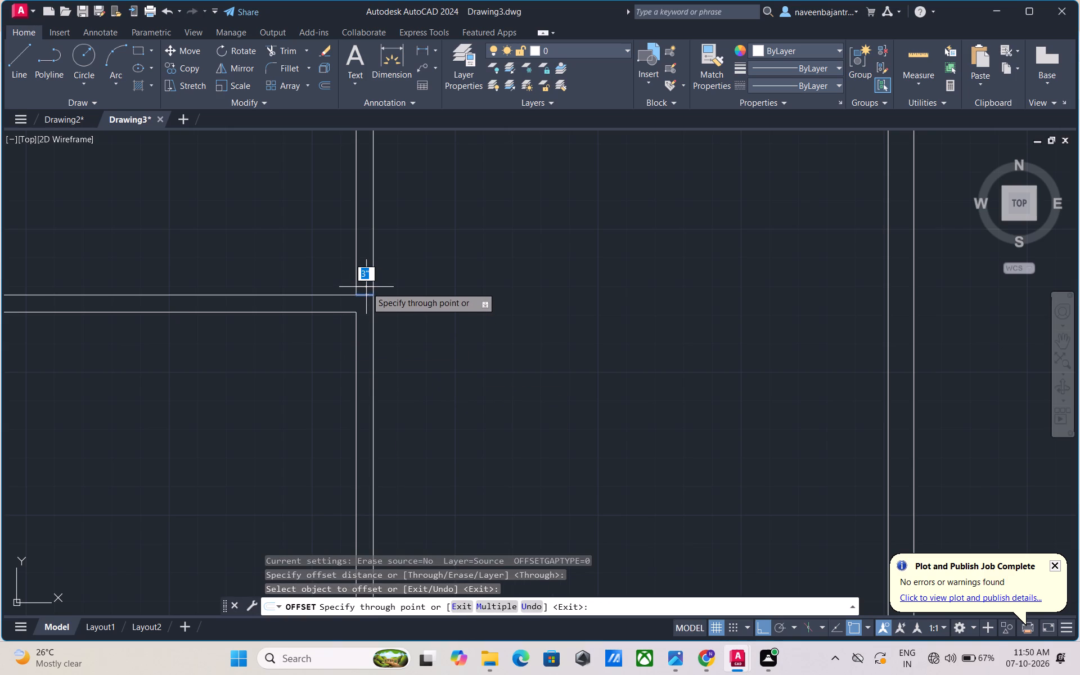
pyautogui.press('3')
pyautogui.hotkey('shift', '"')
pyautogui.press('Return')
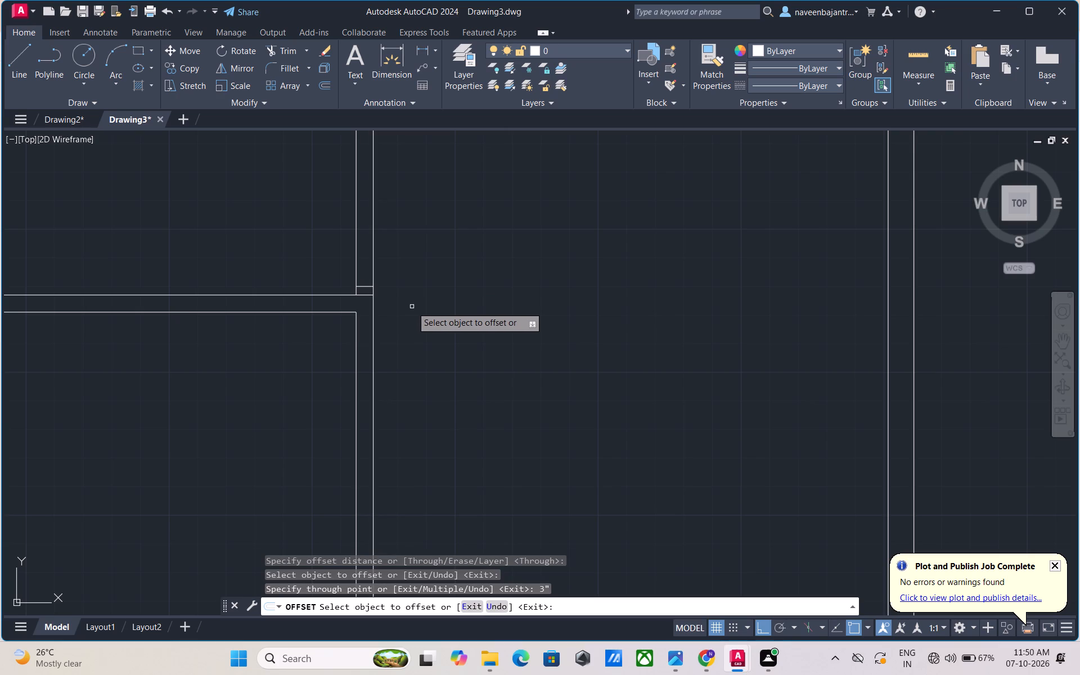
pyautogui.press('Escape')
# Trim away the short line across the vertical partition in line with the horizontal wall's north face.
pyautogui.press('t')
pyautogui.press('r')
pyautogui.press('space')
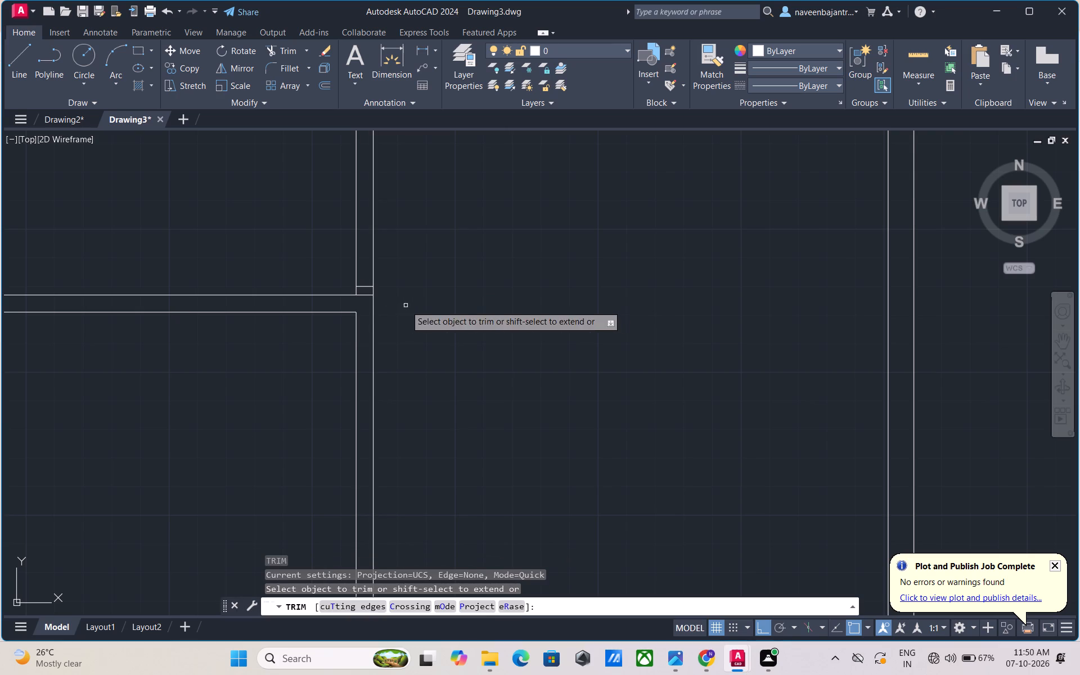
pyautogui.click(362, 296)
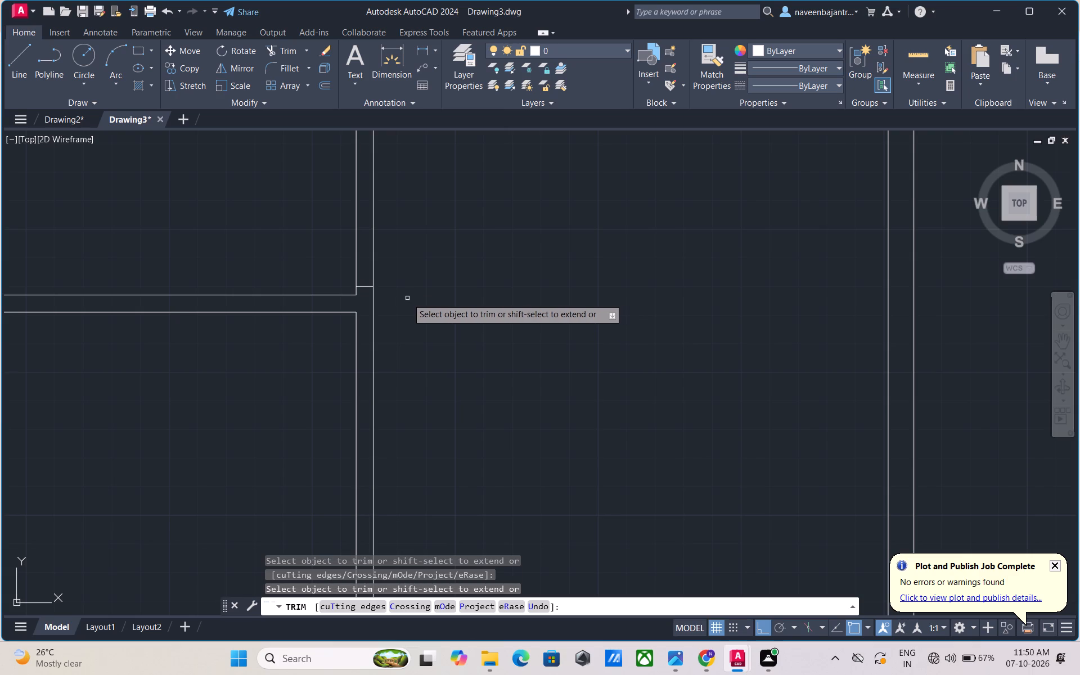
pyautogui.moveTo(413, 291); pyautogui.dragTo(416, 325, button='middle')
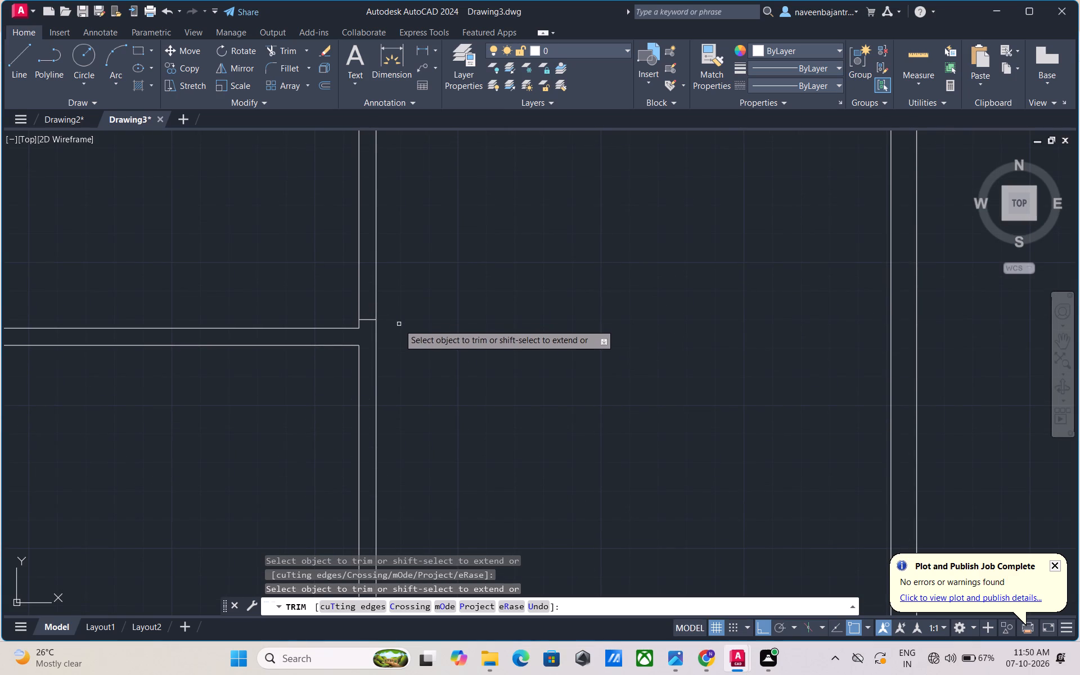
pyautogui.press('Escape')
# Draw a 3' door-leaf line westward from the west end of the new jamb line.
pyautogui.press('l')
pyautogui.press('space')
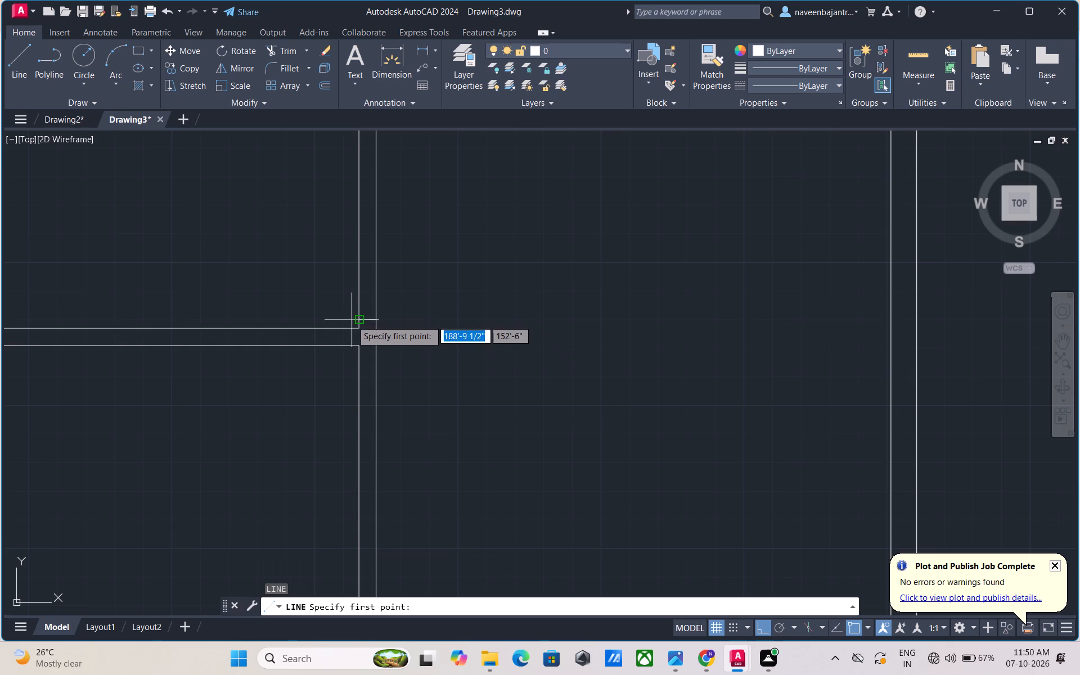
pyautogui.click(358, 321)
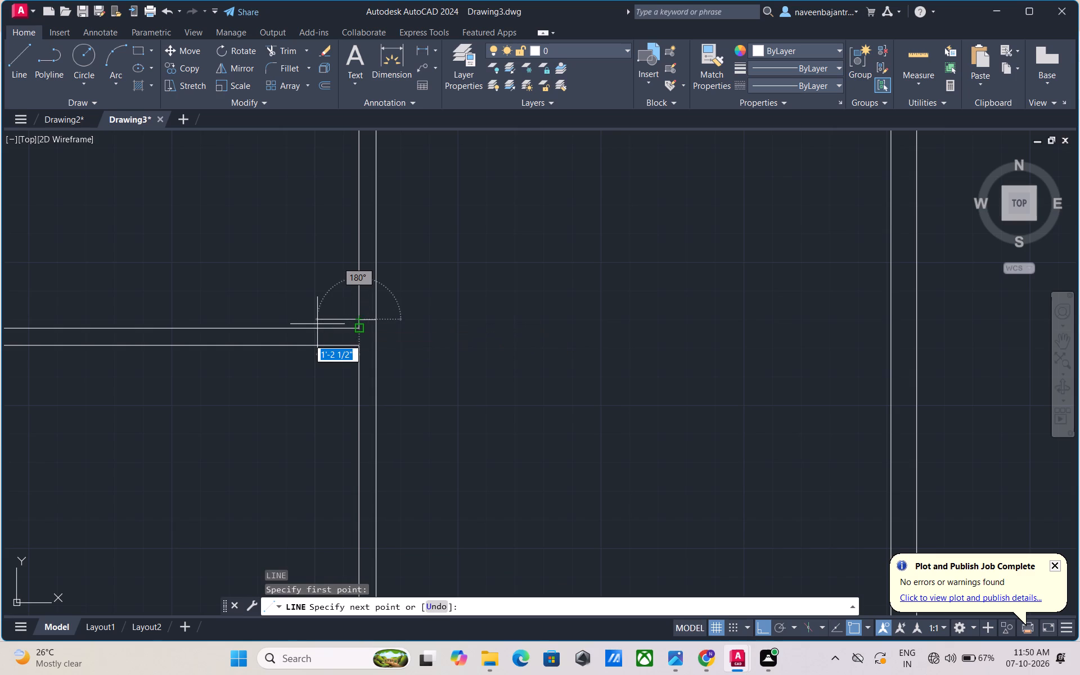
pyautogui.press('3')
pyautogui.hotkey('shift', '"')
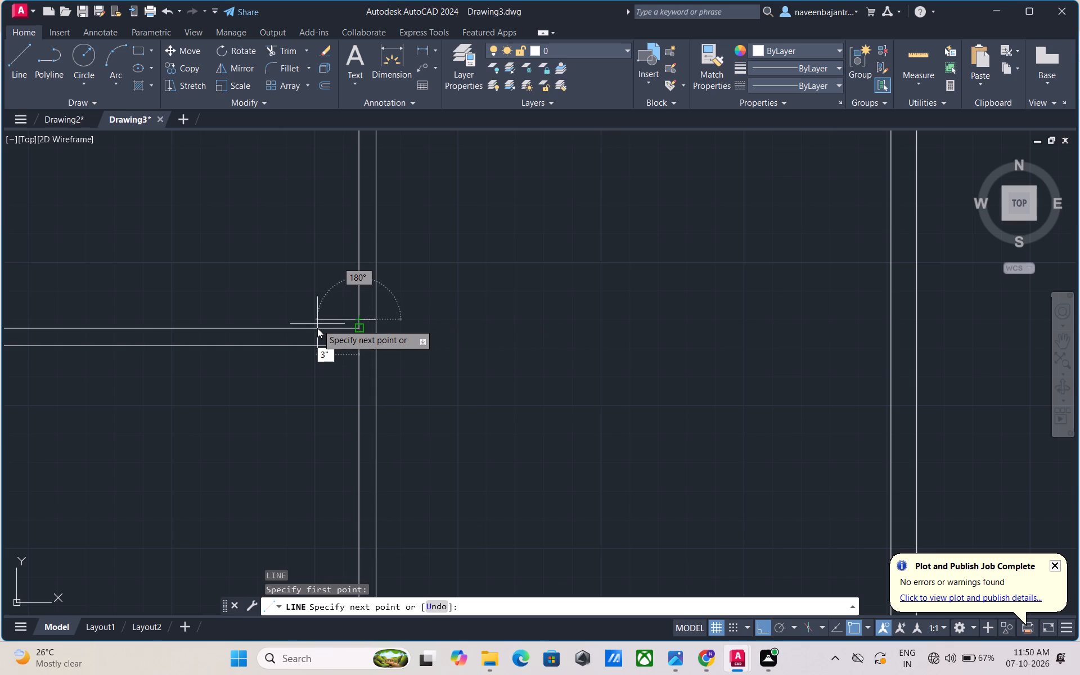
pyautogui.press('BackSpace')
pyautogui.press("'")
pyautogui.press('Return')
pyautogui.press('Escape')
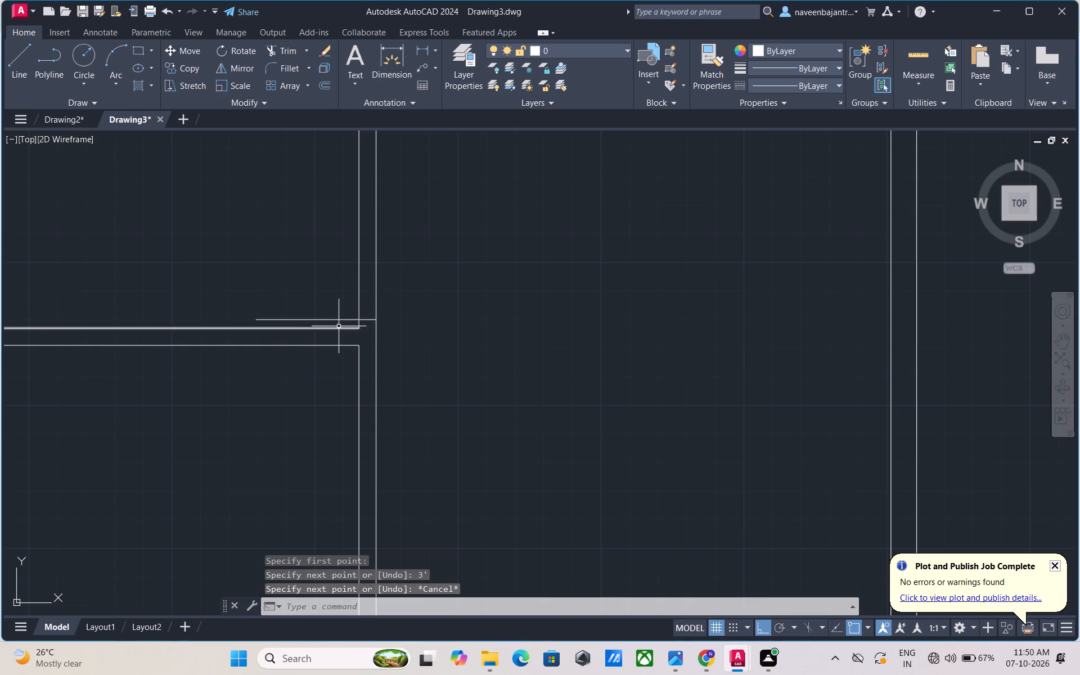
# Offset the new 3' door-leaf line 1" northward.
pyautogui.scroll(1, 331, 341)
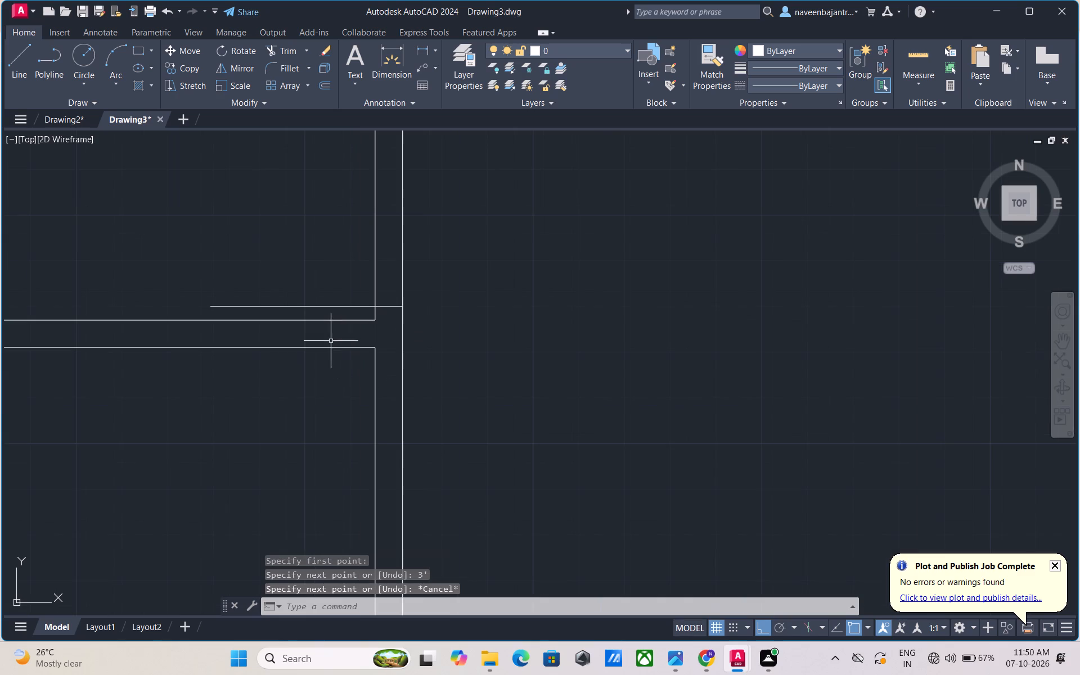
pyautogui.scroll(-1, 331, 339)
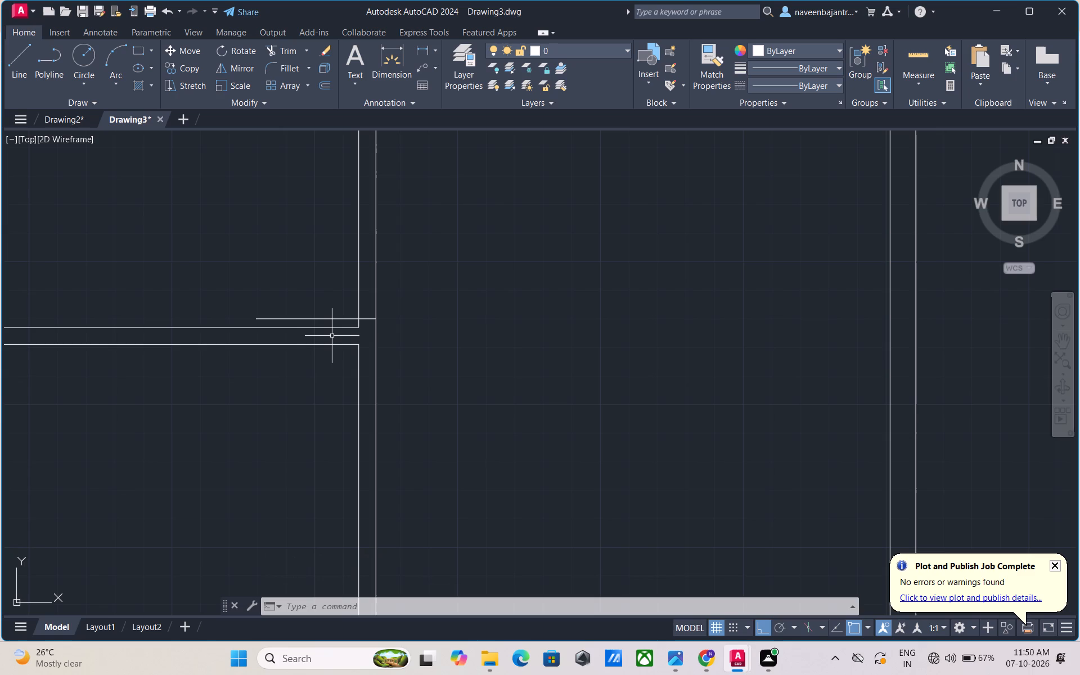
pyautogui.press('o')
pyautogui.press('space')
pyautogui.press('space')
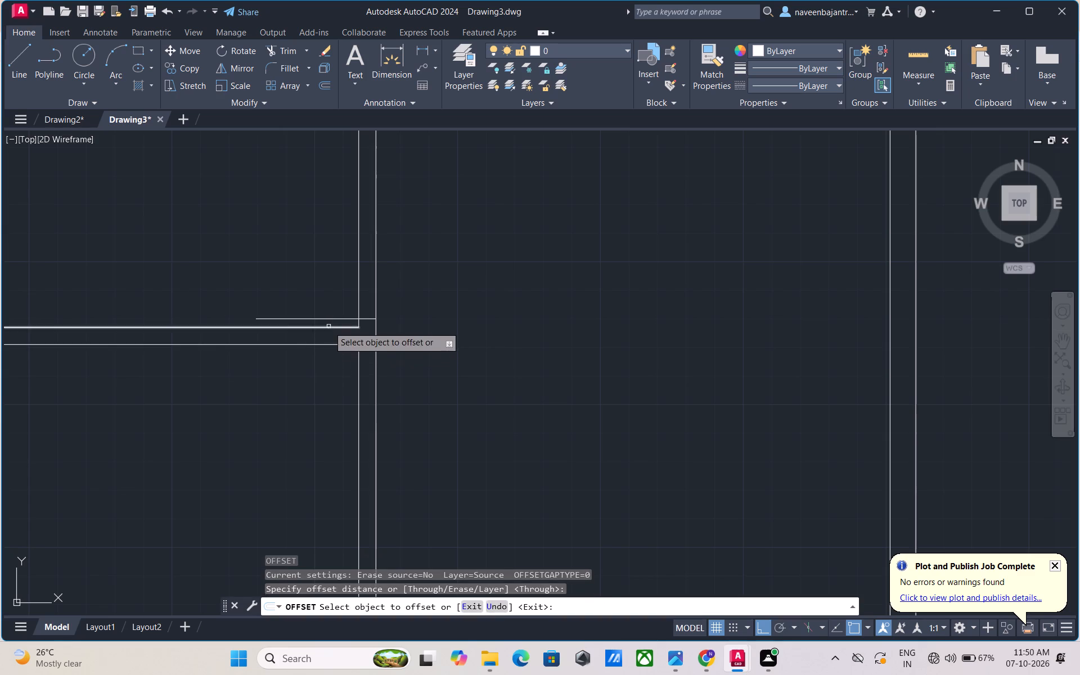
pyautogui.click(329, 319)
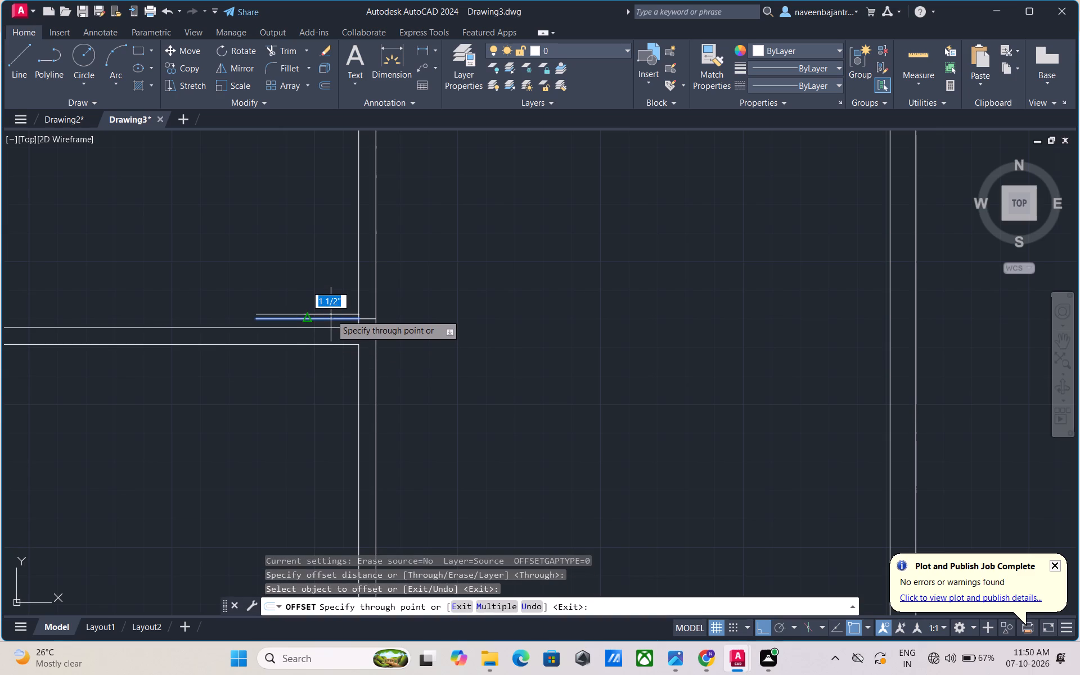
pyautogui.press('1')
pyautogui.hotkey('shift', '"')
pyautogui.press('Return')
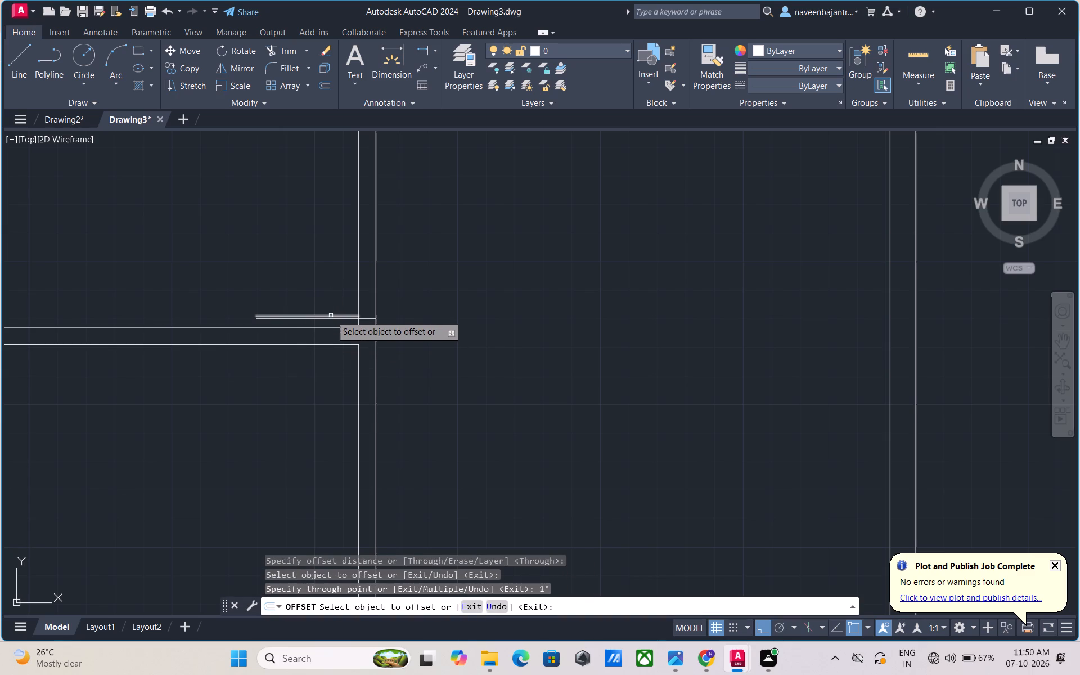
pyautogui.press('Escape')
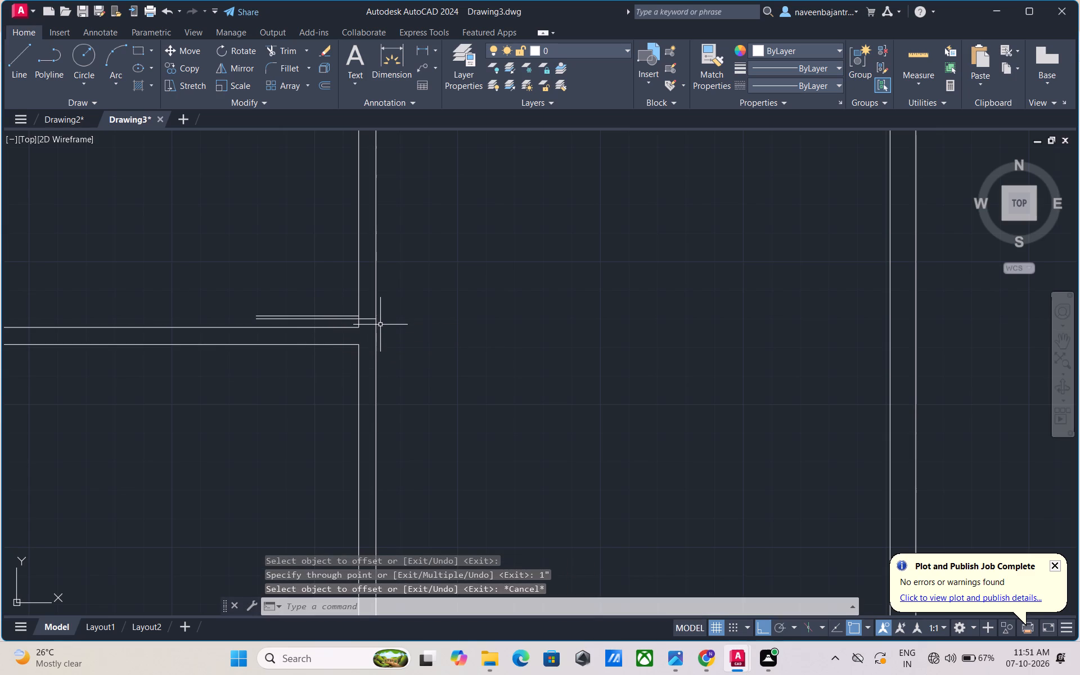
# Offset the south jamb line across the vertical partition 3' northward as the door's north jamb.
pyautogui.press('o')
pyautogui.press('space')
pyautogui.press('space')
pyautogui.click(365, 319)
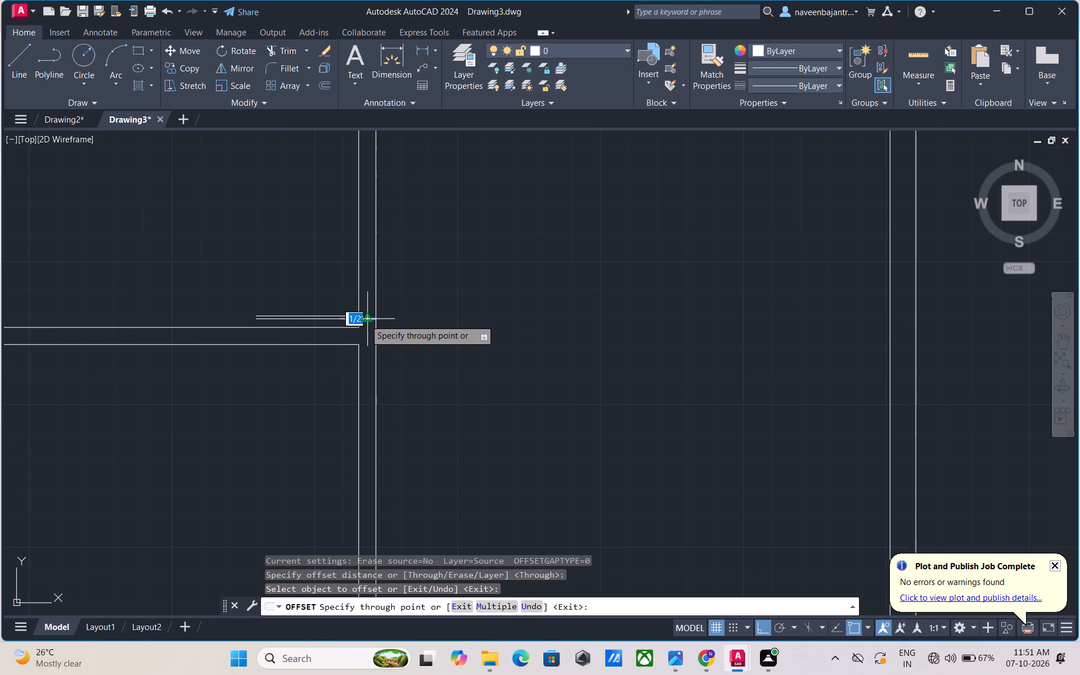
pyautogui.press('3')
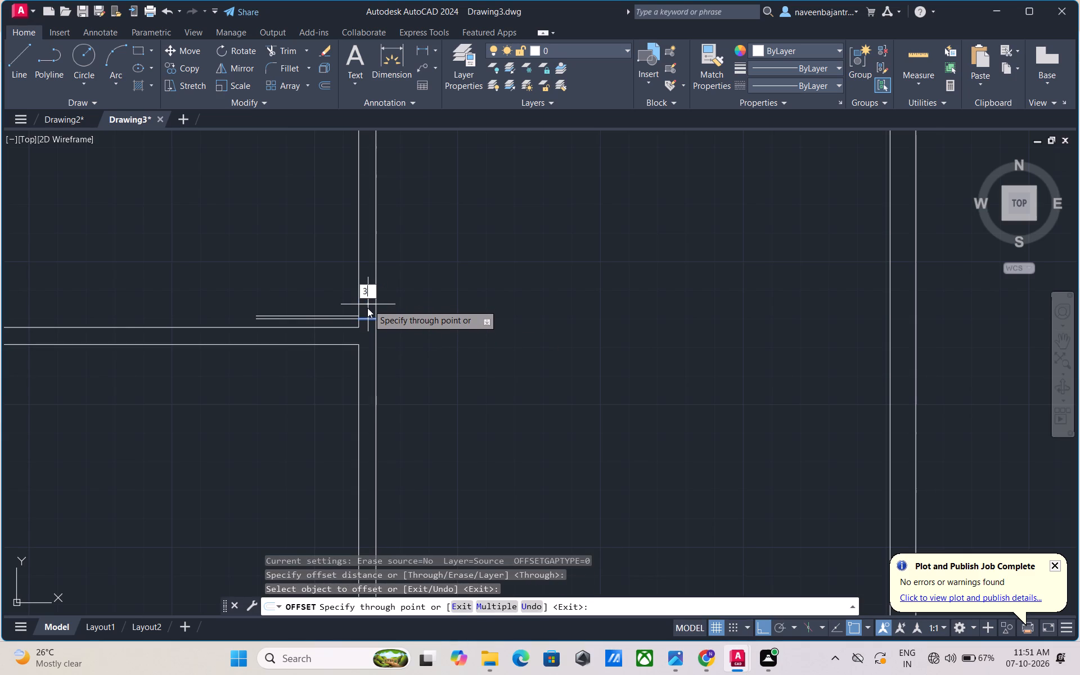
pyautogui.press("'")
pyautogui.press('Return')
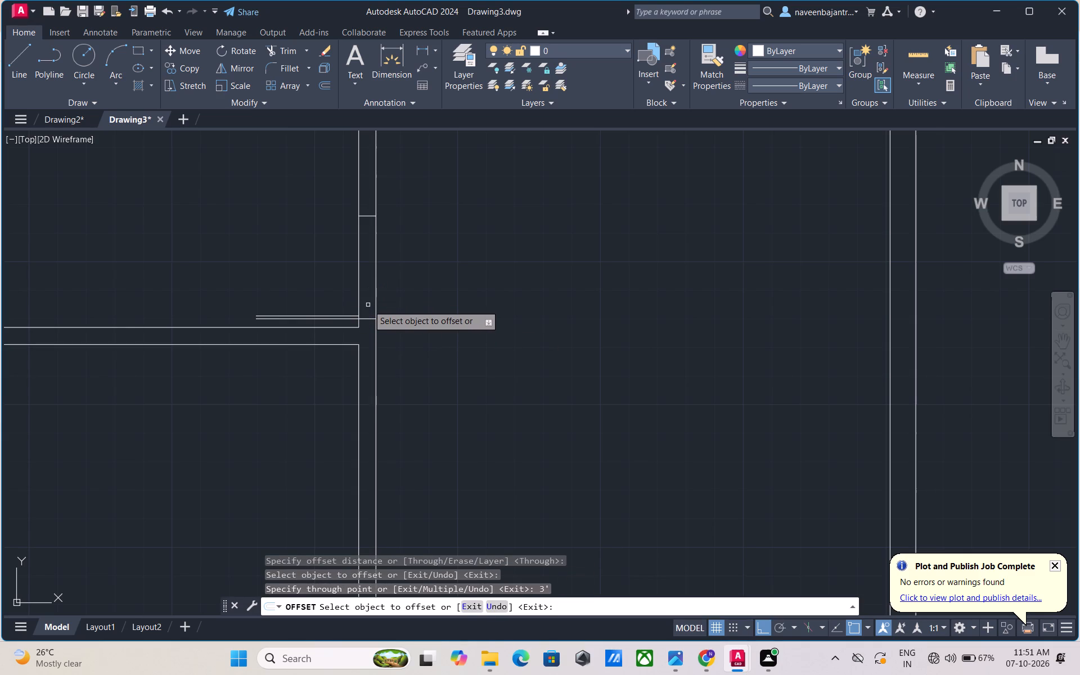
pyautogui.press('Escape')
# Trim both faces of the vertical partition between the south and north jamb lines to open the 3' doorway.
pyautogui.press('t')
pyautogui.write('r')
pyautogui.press('space')
pyautogui.press('space')
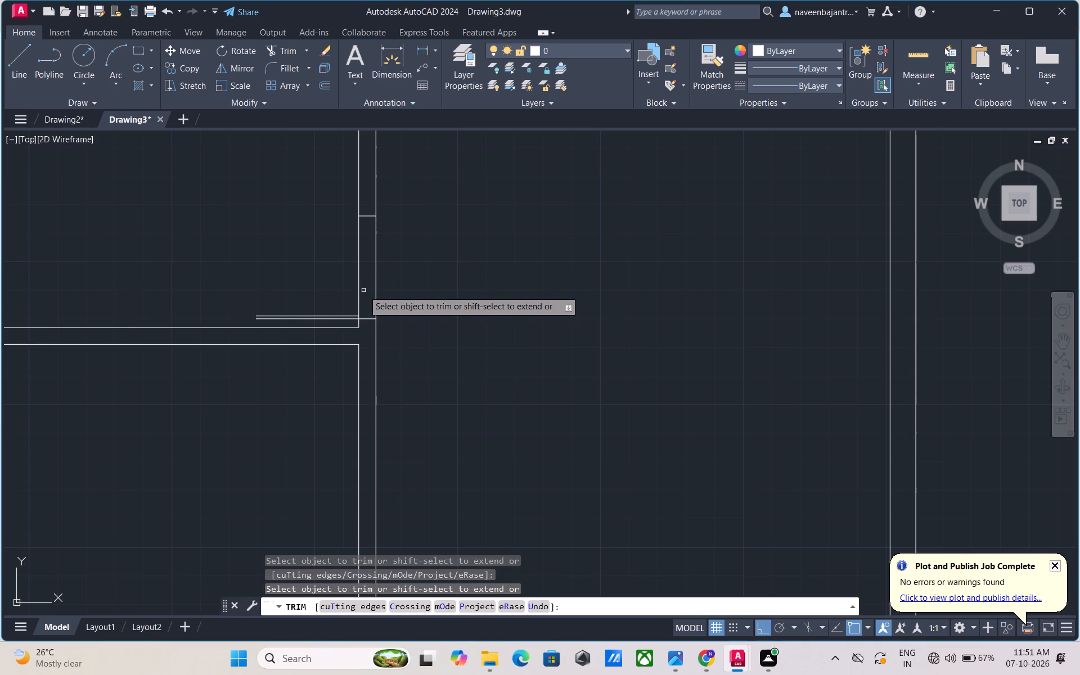
pyautogui.click(358, 285)
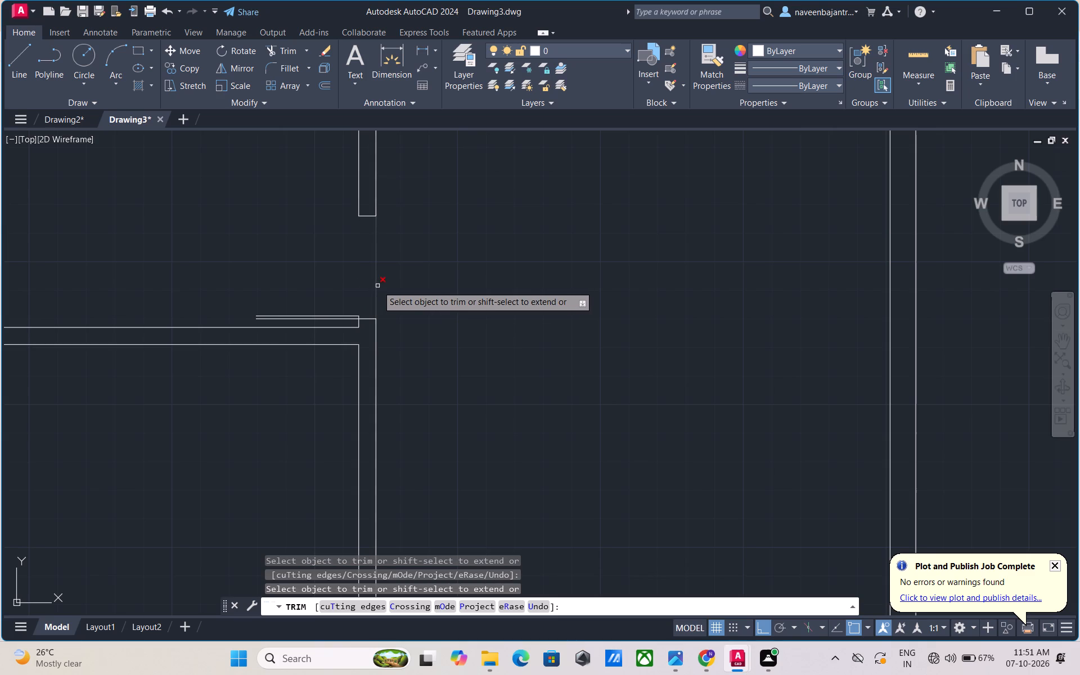
pyautogui.click(377, 286)
pyautogui.scroll(-1, 377, 291)
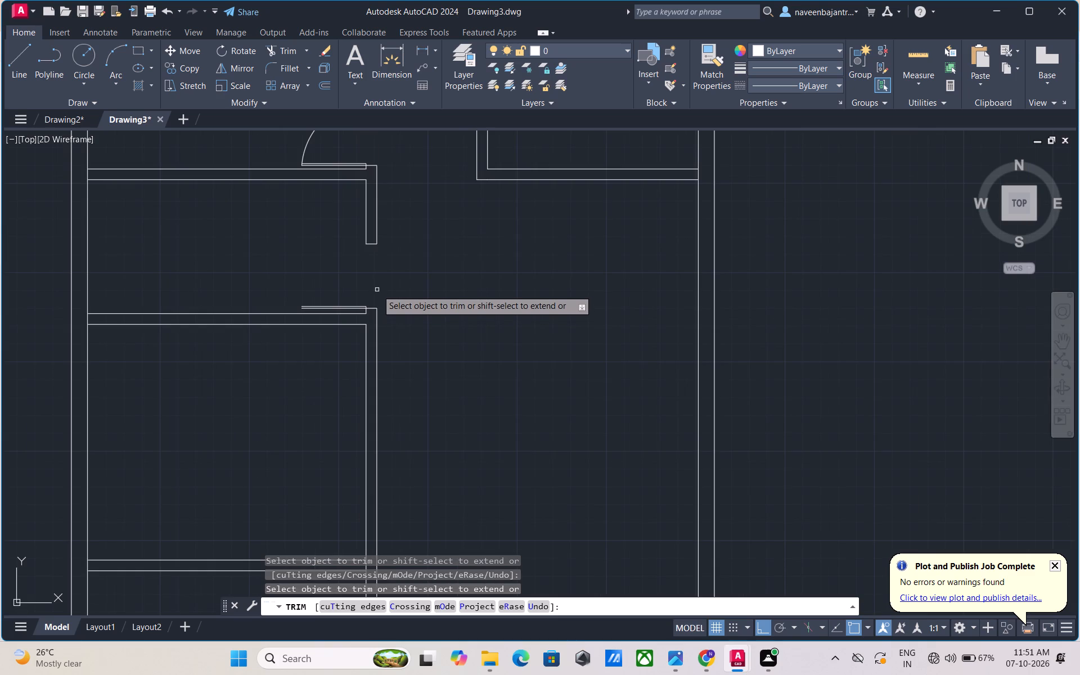
pyautogui.press('Escape')
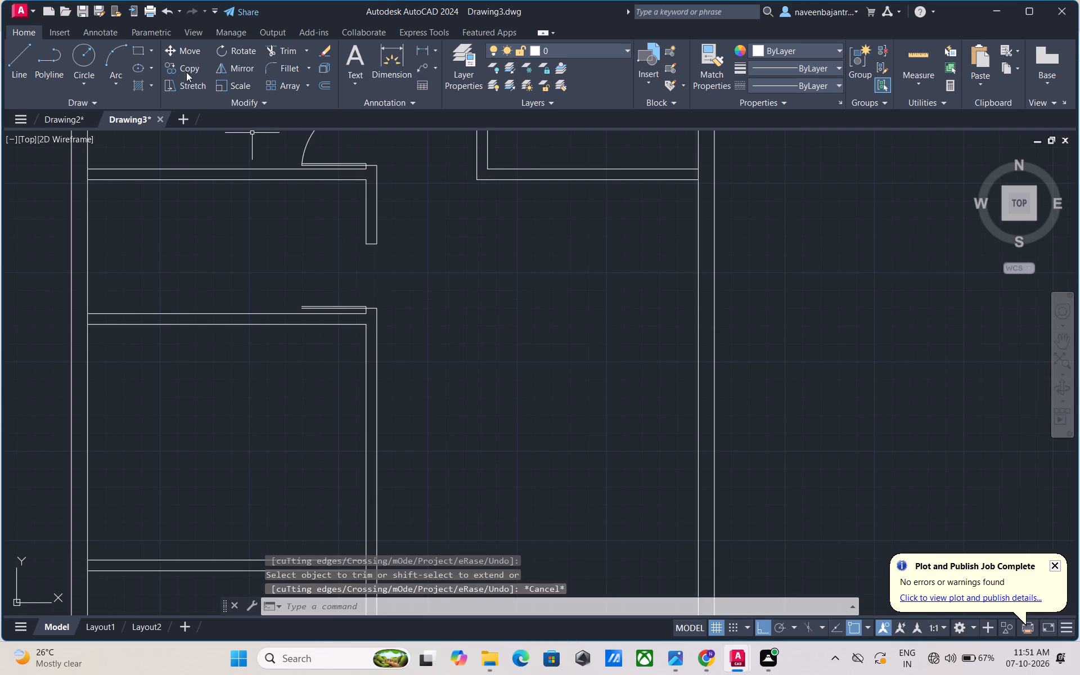
# Draw the door-swing arc from the leaf's west end through the north jamb's west end to its east end.
pyautogui.click(120, 55)
pyautogui.scroll(1, 294, 318)
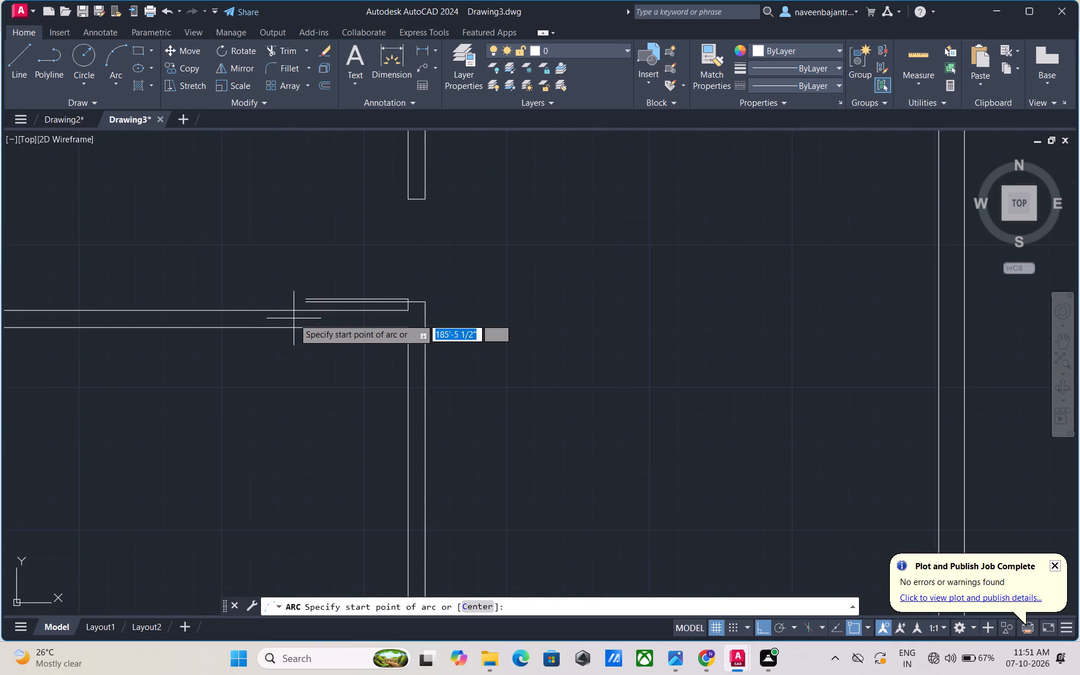
pyautogui.click(303, 303)
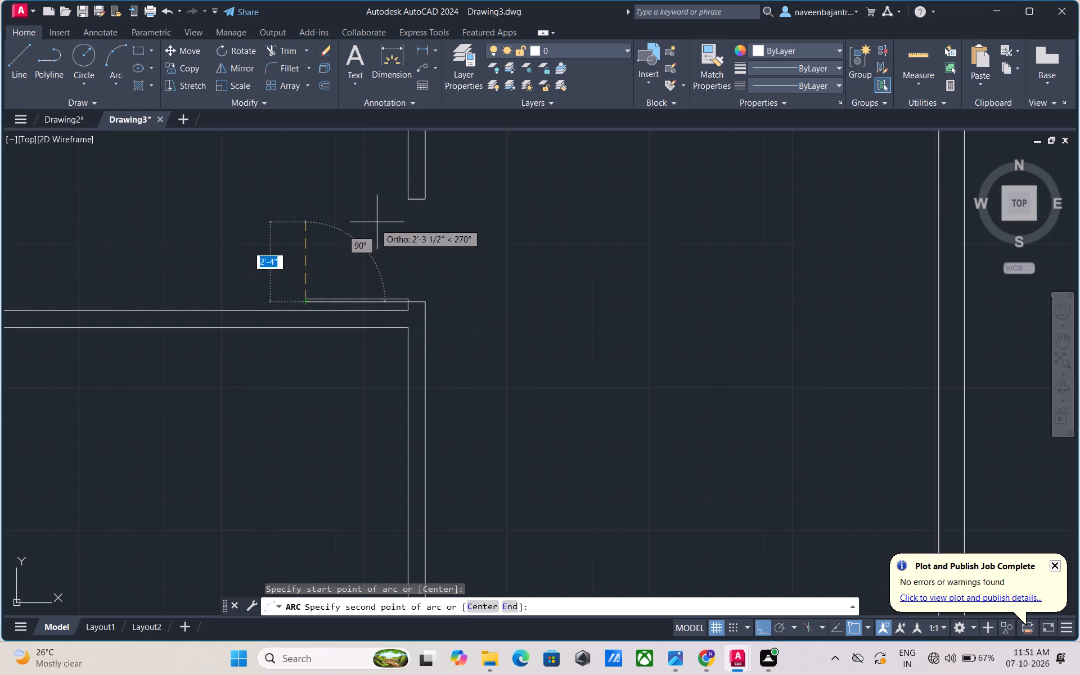
pyautogui.click(409, 200)
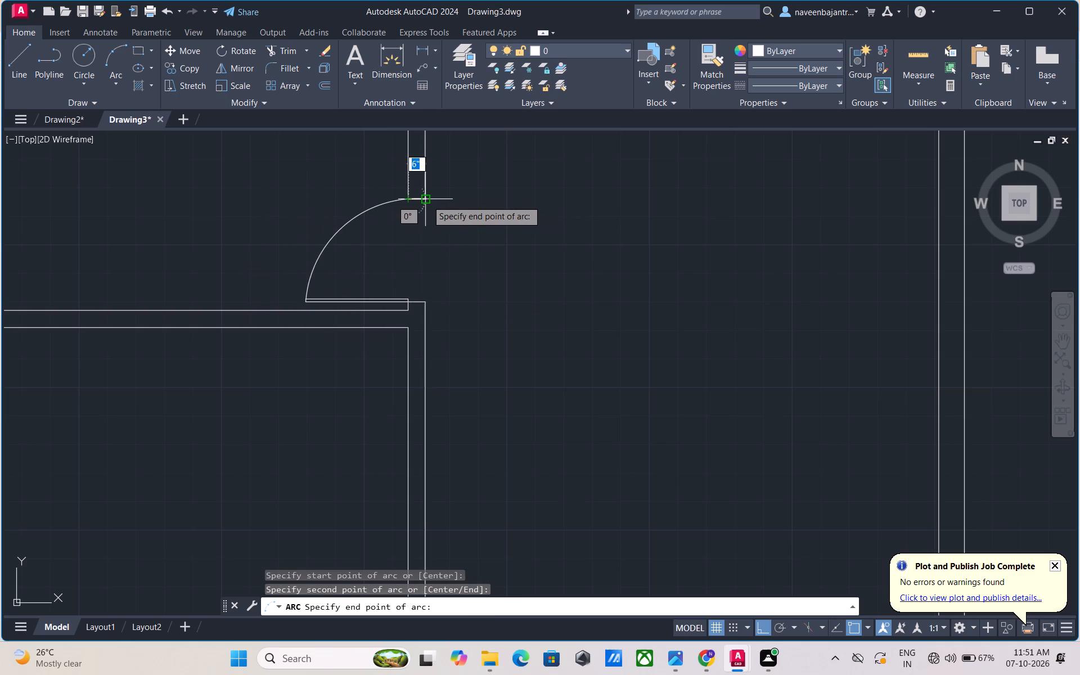
pyautogui.click(427, 200)
pyautogui.press('Escape')
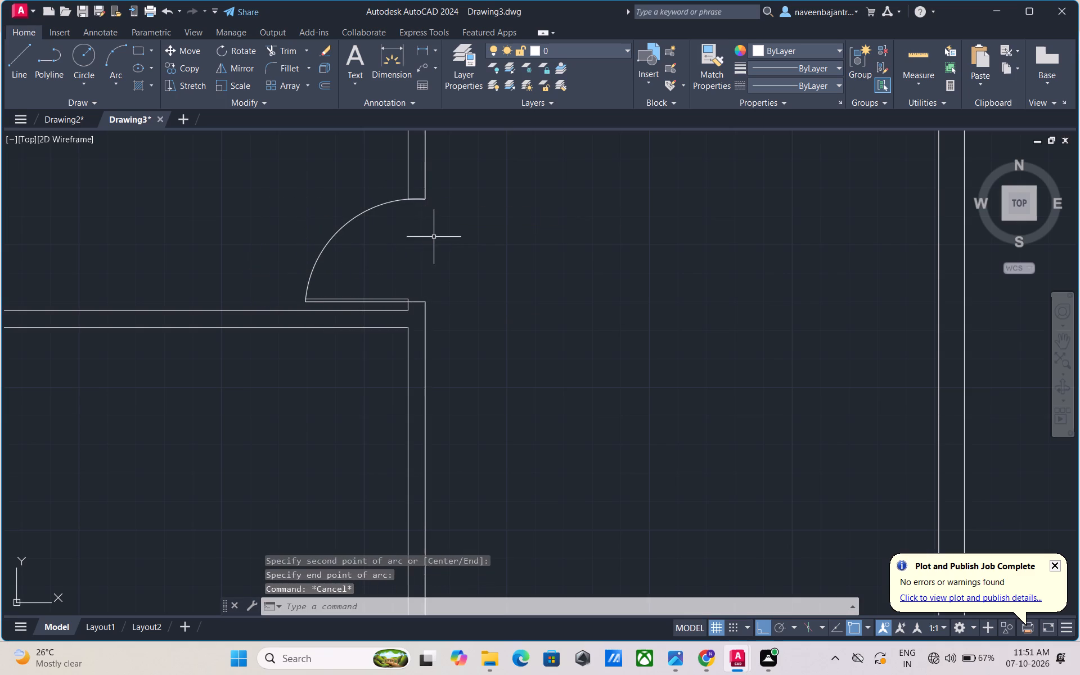
# Examine the overall plan, the two finished doors and the rooms south of them.
pyautogui.scroll(-2, 434, 240)
pyautogui.scroll(-1, 483, 233)
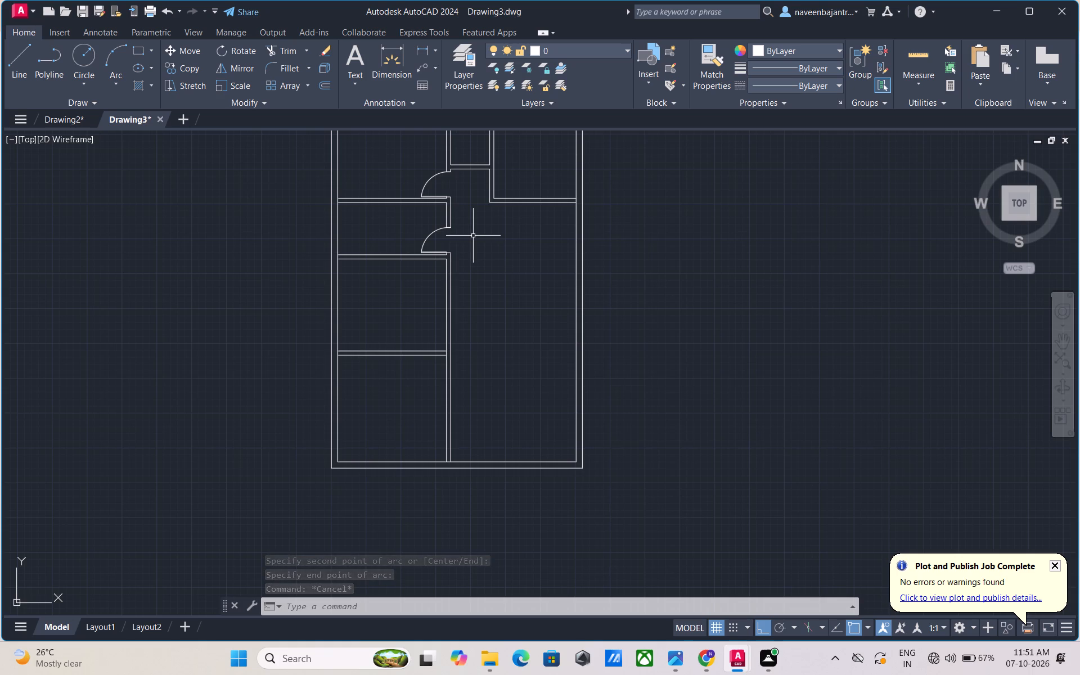
pyautogui.moveTo(473, 236); pyautogui.dragTo(366, 250, button='middle')
pyautogui.scroll(-1, 366, 250)
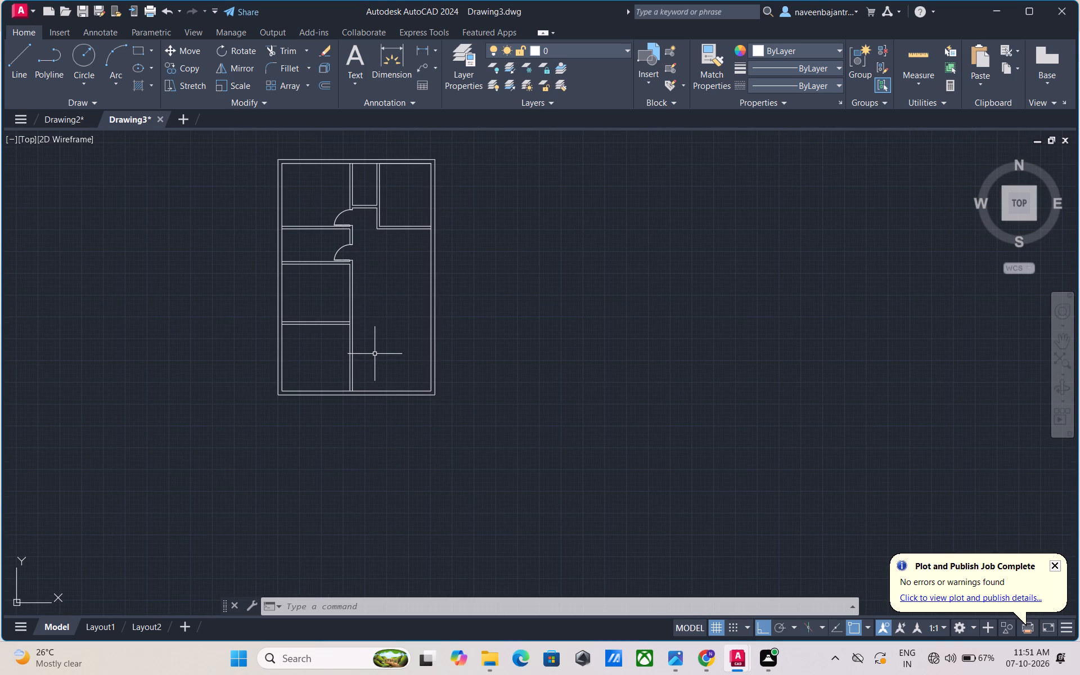
pyautogui.scroll(1, 377, 353)
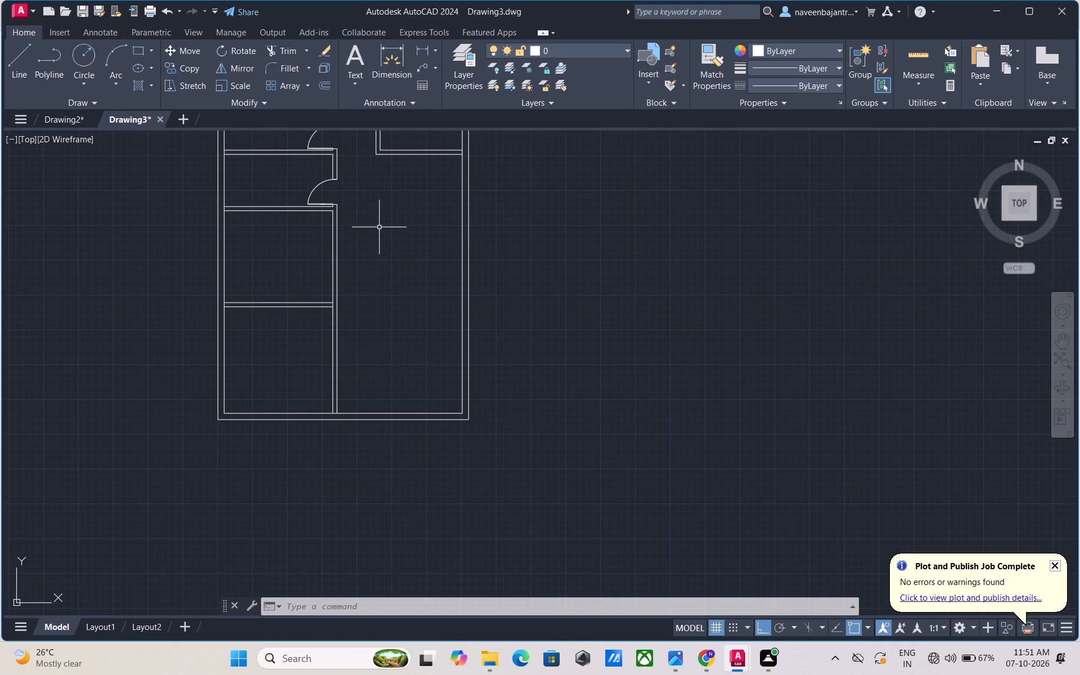
pyautogui.moveTo(378, 224); pyautogui.dragTo(376, 271, button='middle')
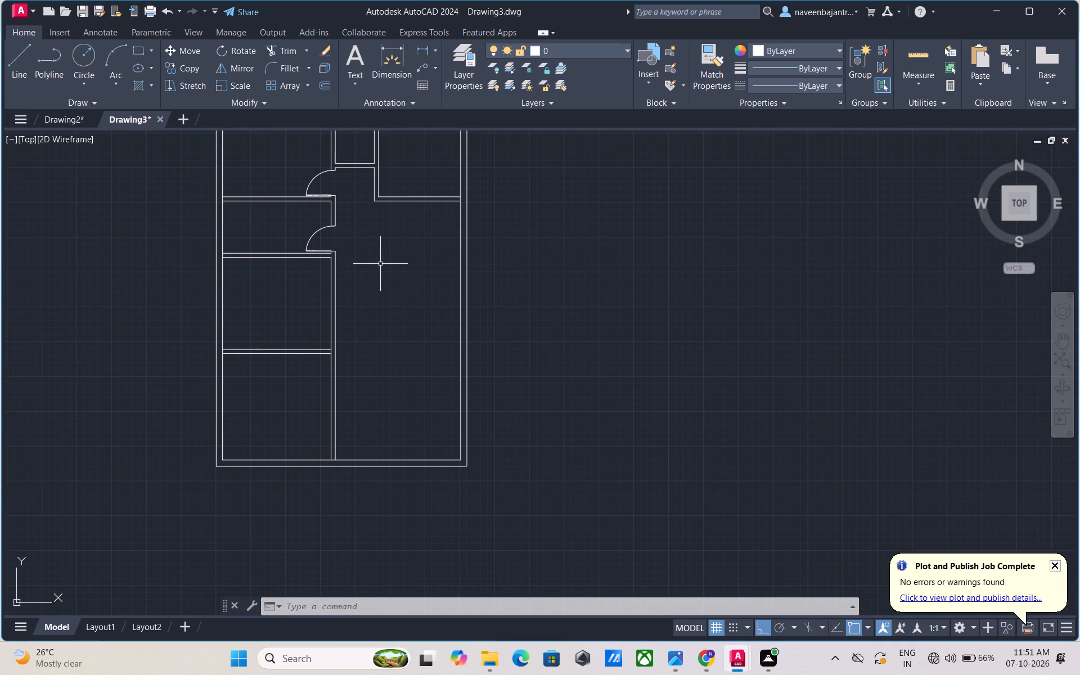
pyautogui.moveTo(380, 256); pyautogui.dragTo(379, 269, button='middle')
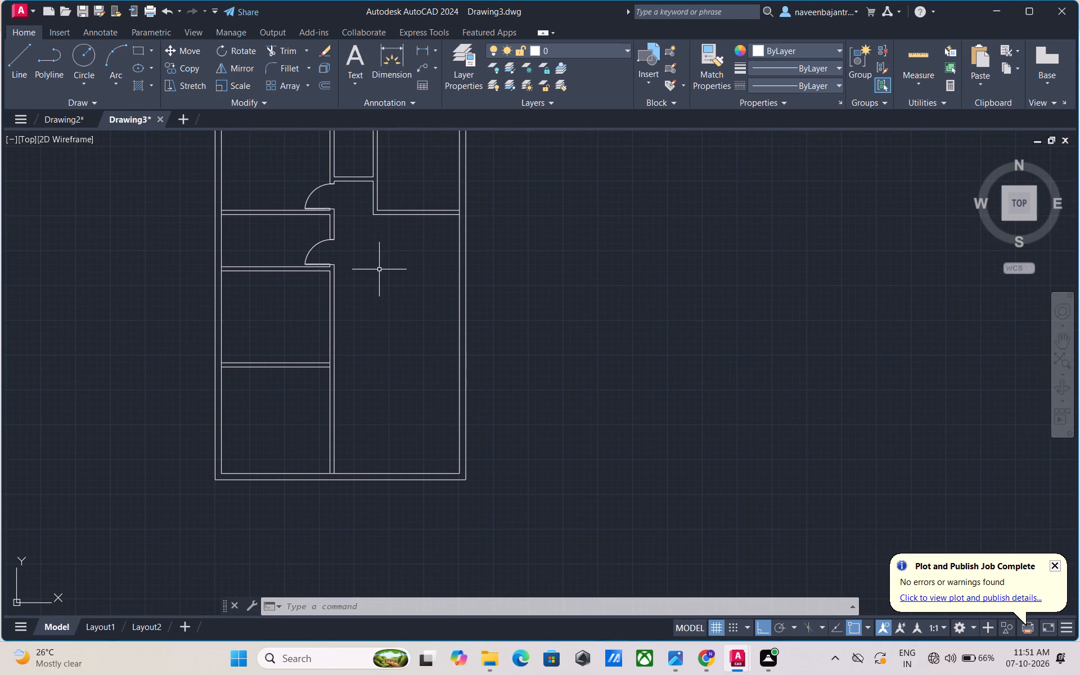
pyautogui.scroll(2, 379, 269)
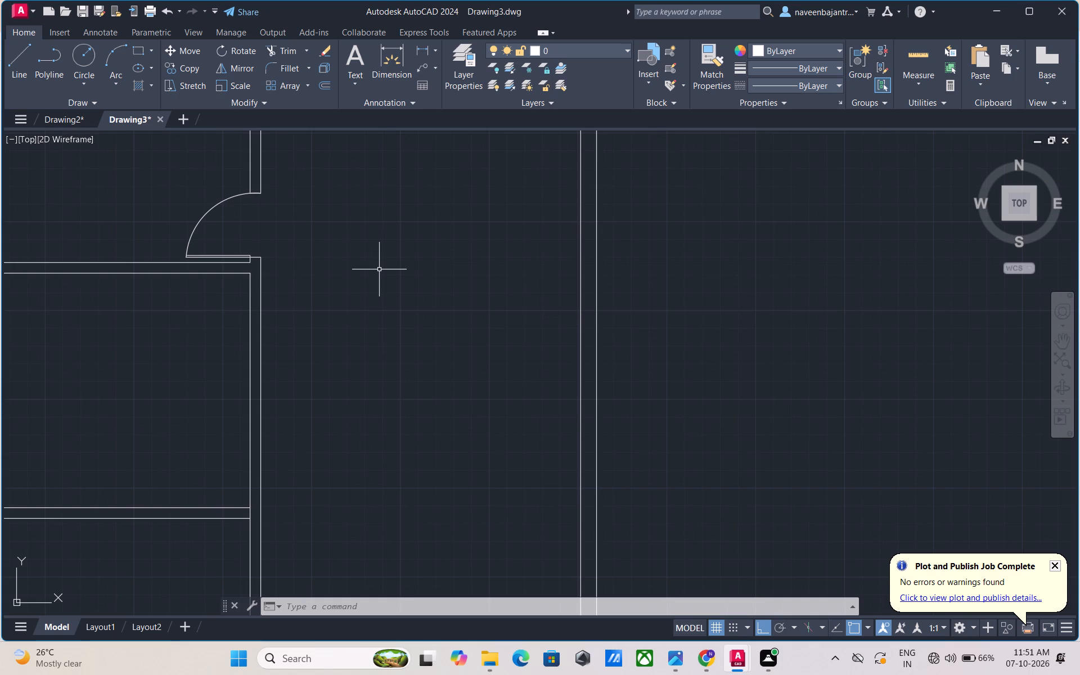
pyautogui.scroll(1, 366, 271)
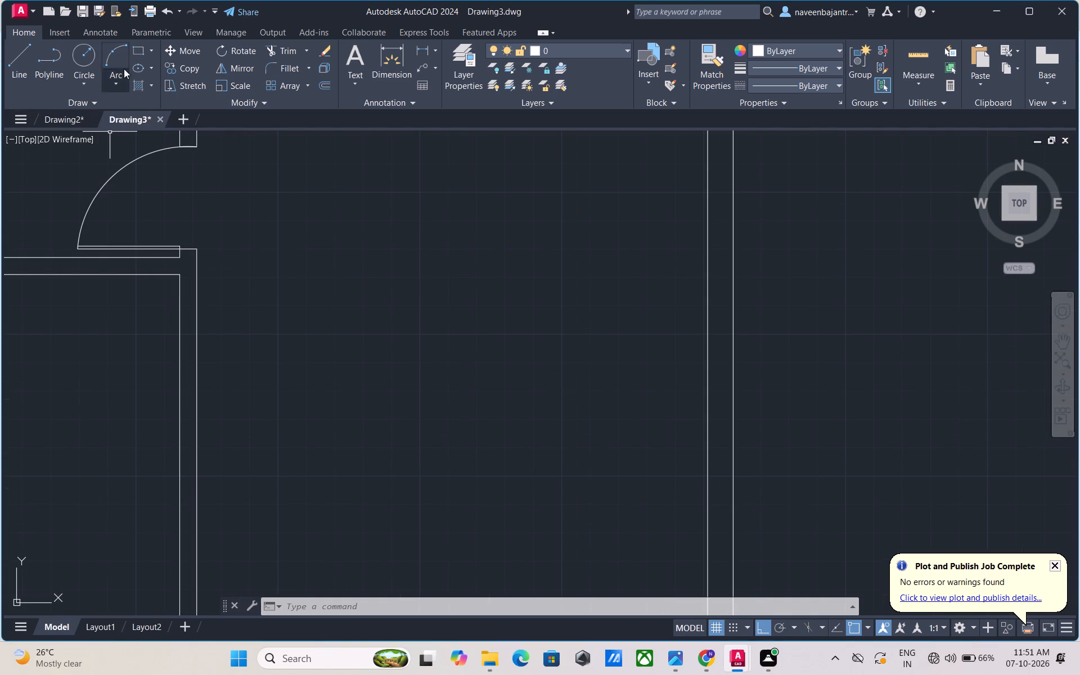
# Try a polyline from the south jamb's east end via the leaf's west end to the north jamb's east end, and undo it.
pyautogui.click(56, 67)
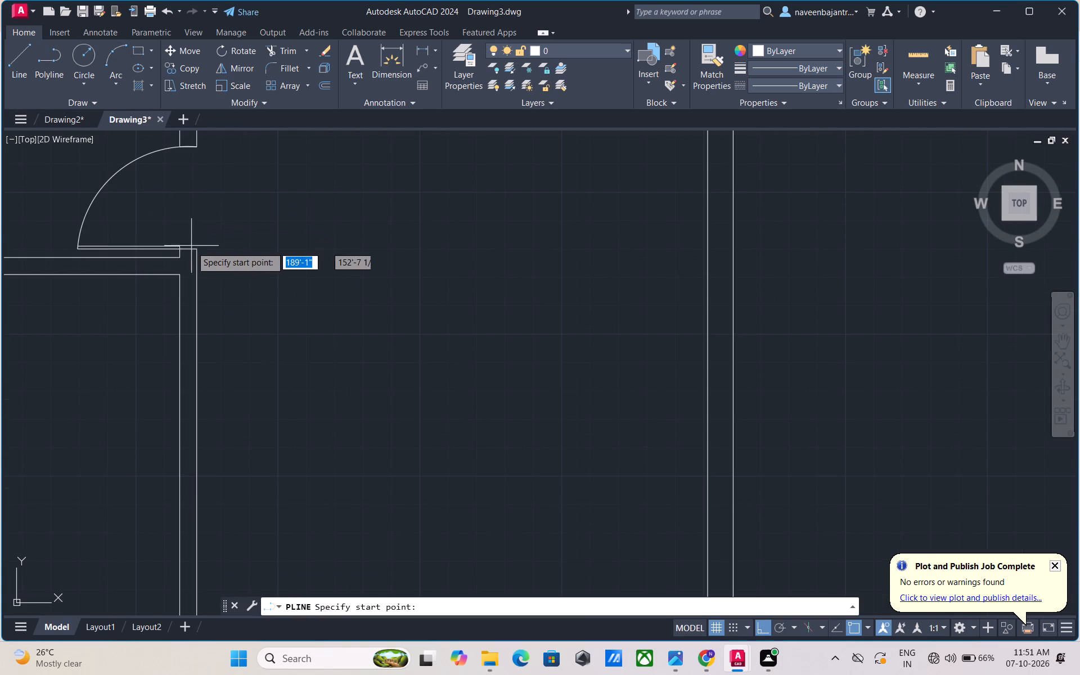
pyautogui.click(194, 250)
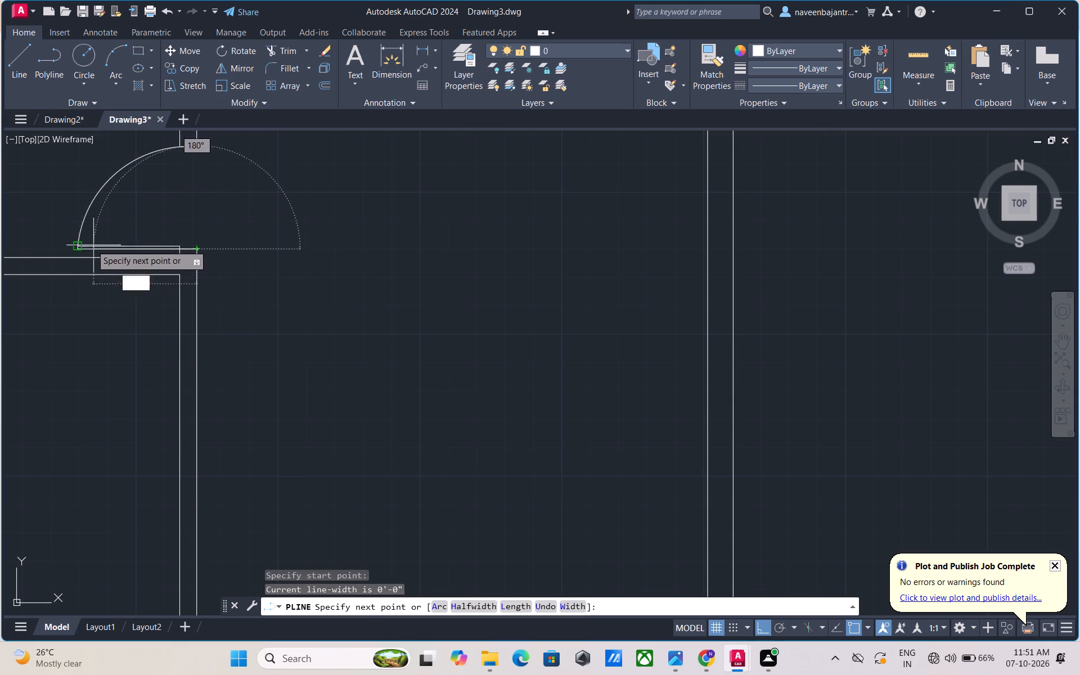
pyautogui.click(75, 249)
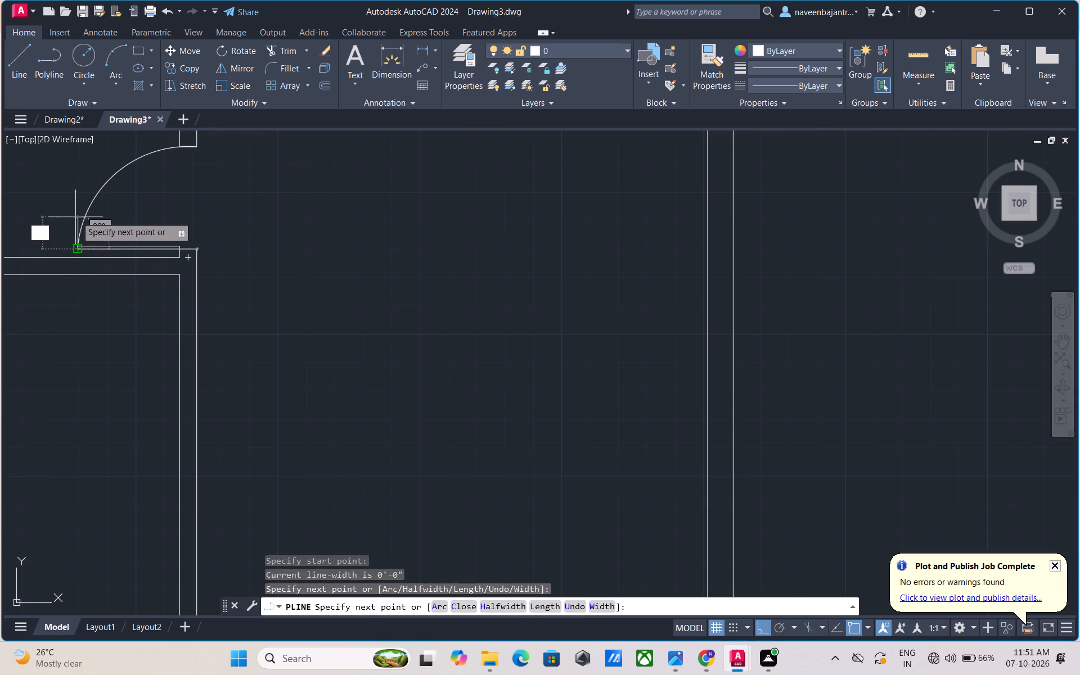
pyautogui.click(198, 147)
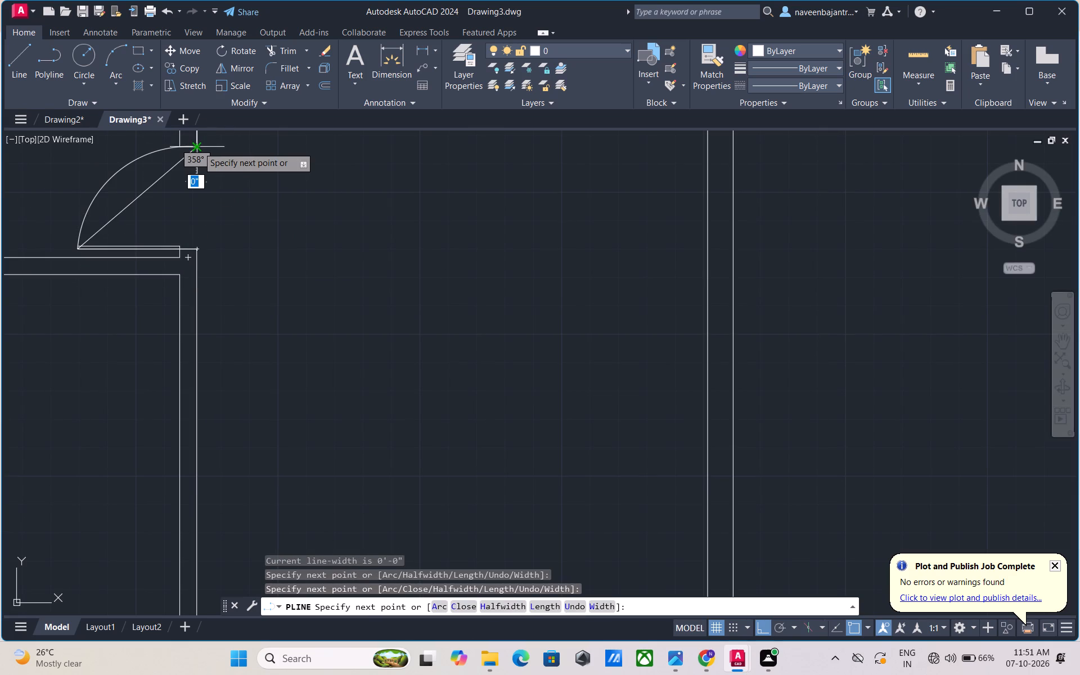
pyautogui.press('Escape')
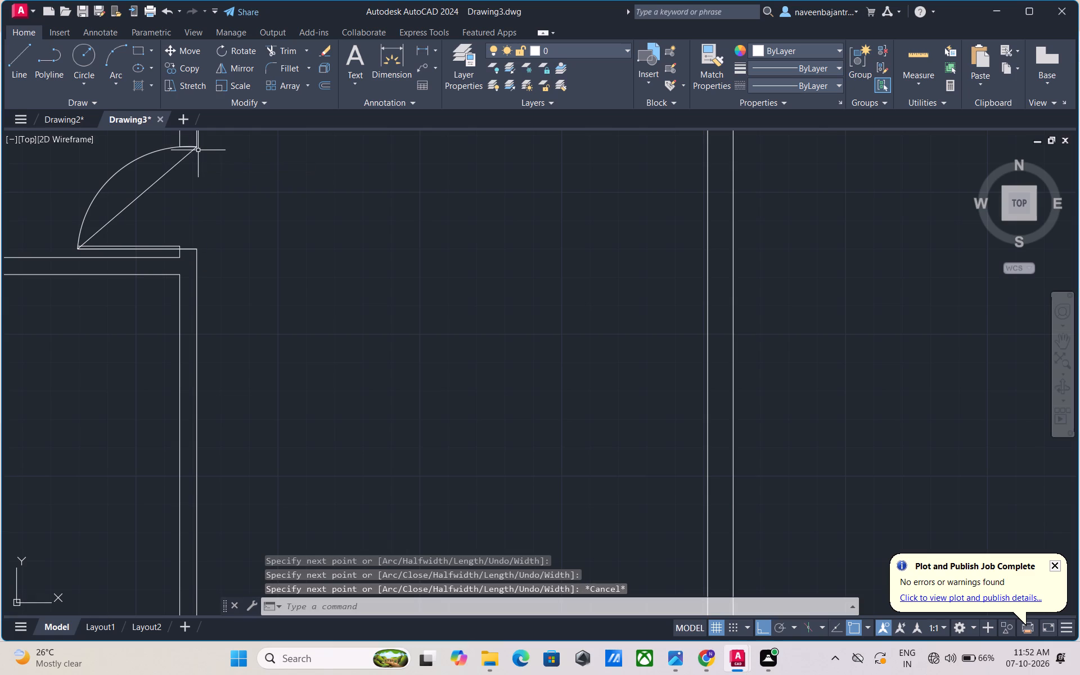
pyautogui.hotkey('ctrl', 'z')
# Trim the vertical partition's west face between the two faces of the next horizontal partition to the south.
pyautogui.scroll(-2, 177, 205)
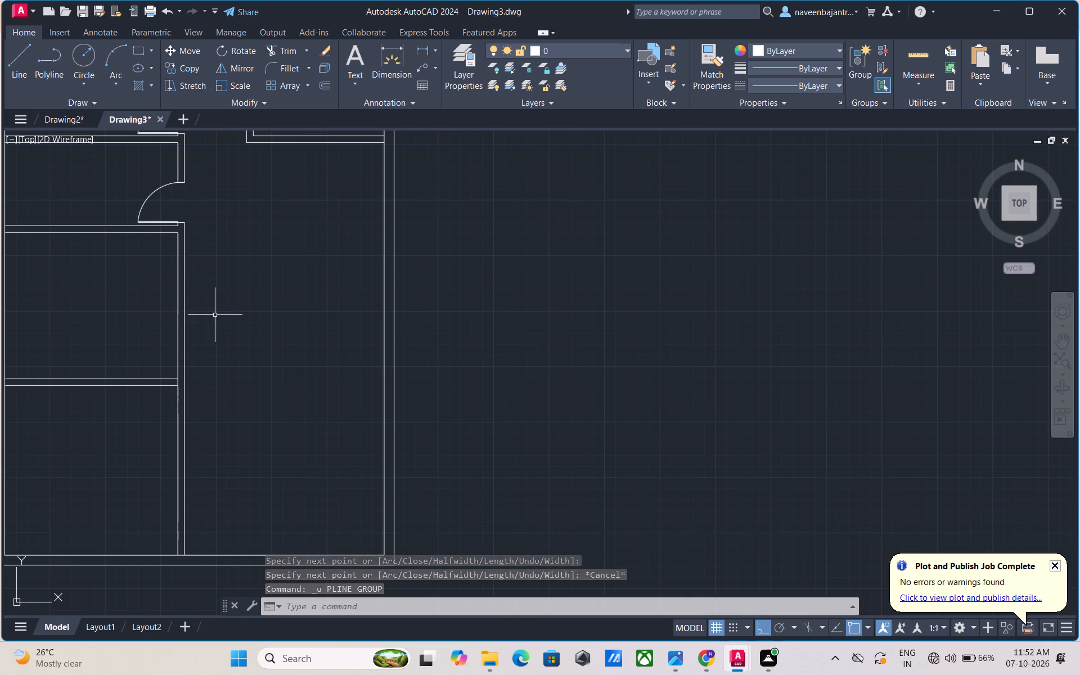
pyautogui.moveTo(215, 315); pyautogui.dragTo(232, 272, button='middle')
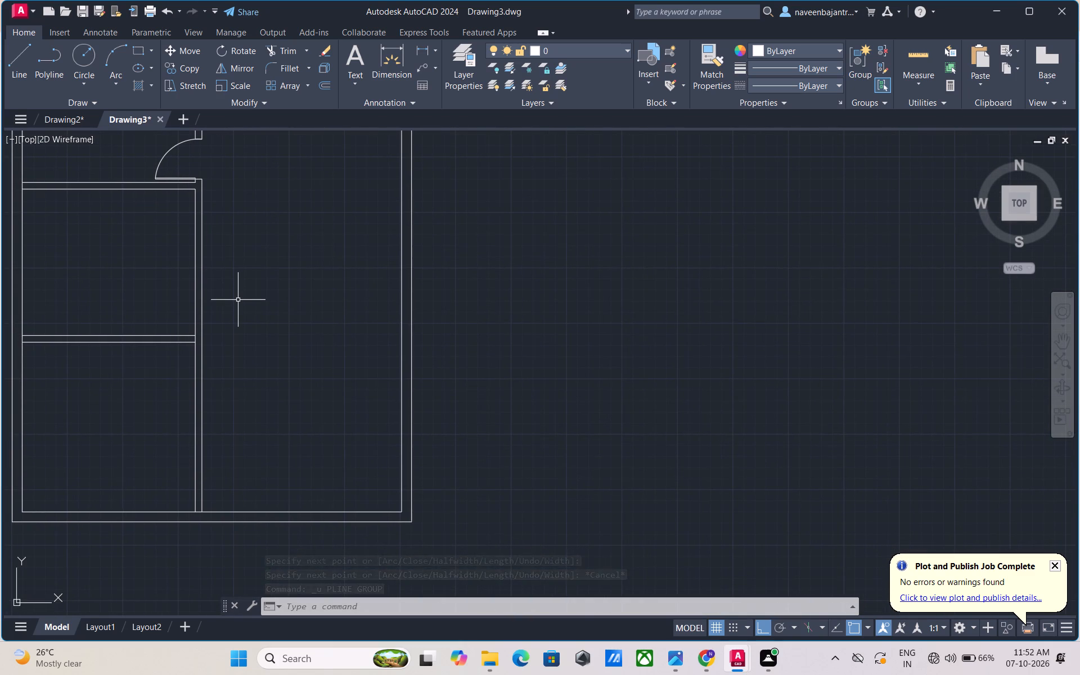
pyautogui.scroll(1, 238, 300)
pyautogui.press('Escape')
pyautogui.press('t')
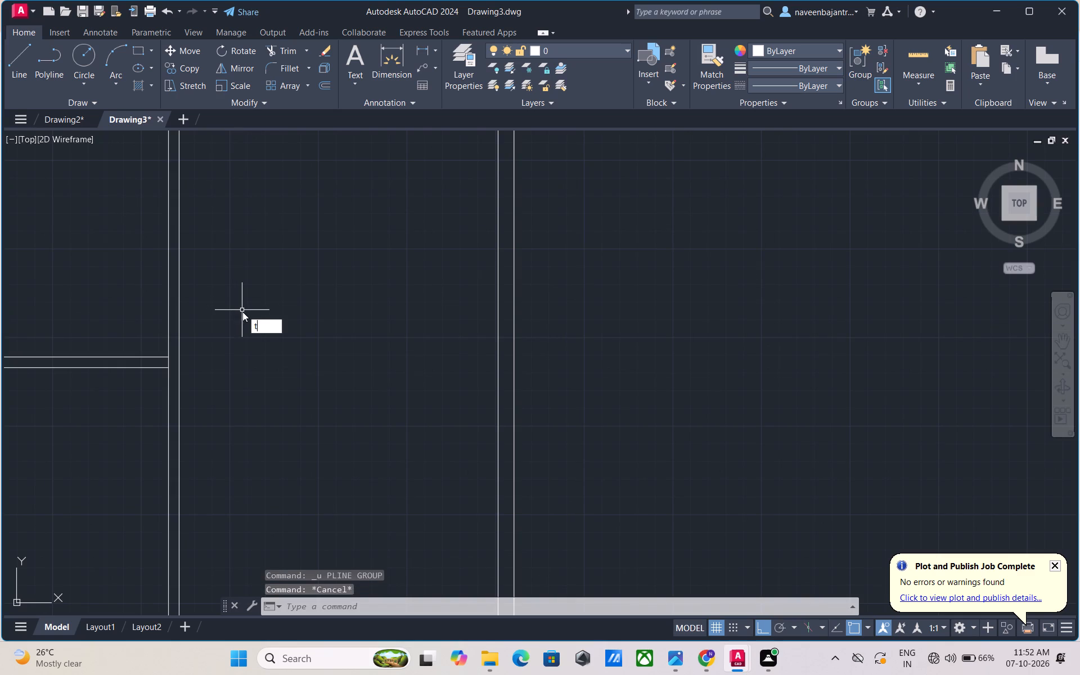
pyautogui.press('r')
pyautogui.press('space')
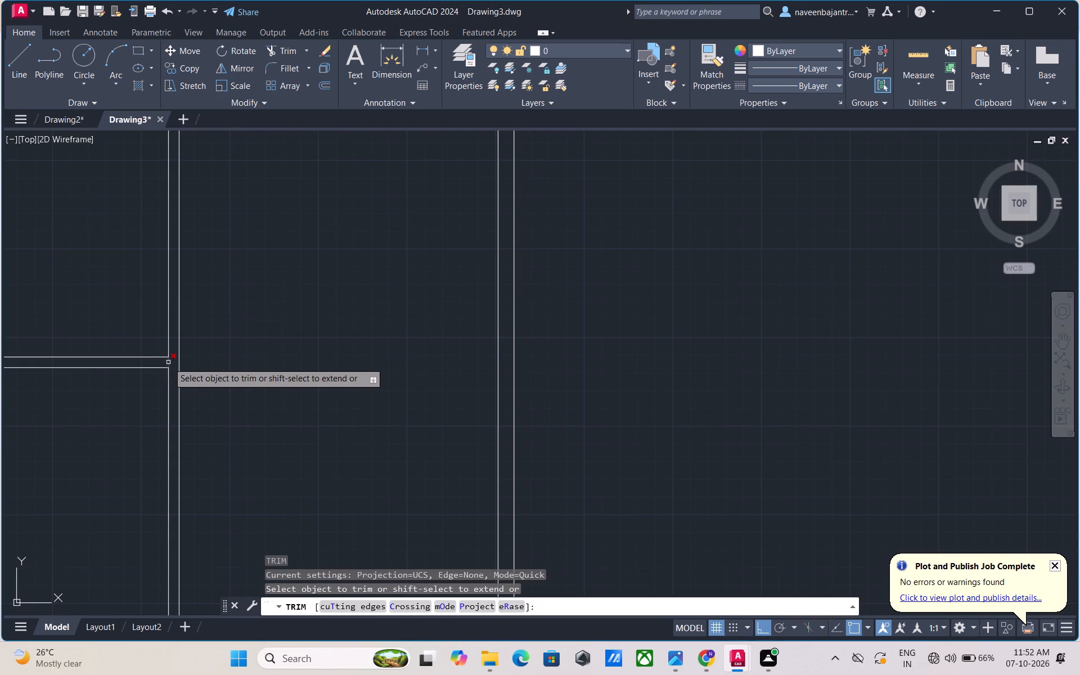
pyautogui.click(168, 362)
pyautogui.press('Escape')
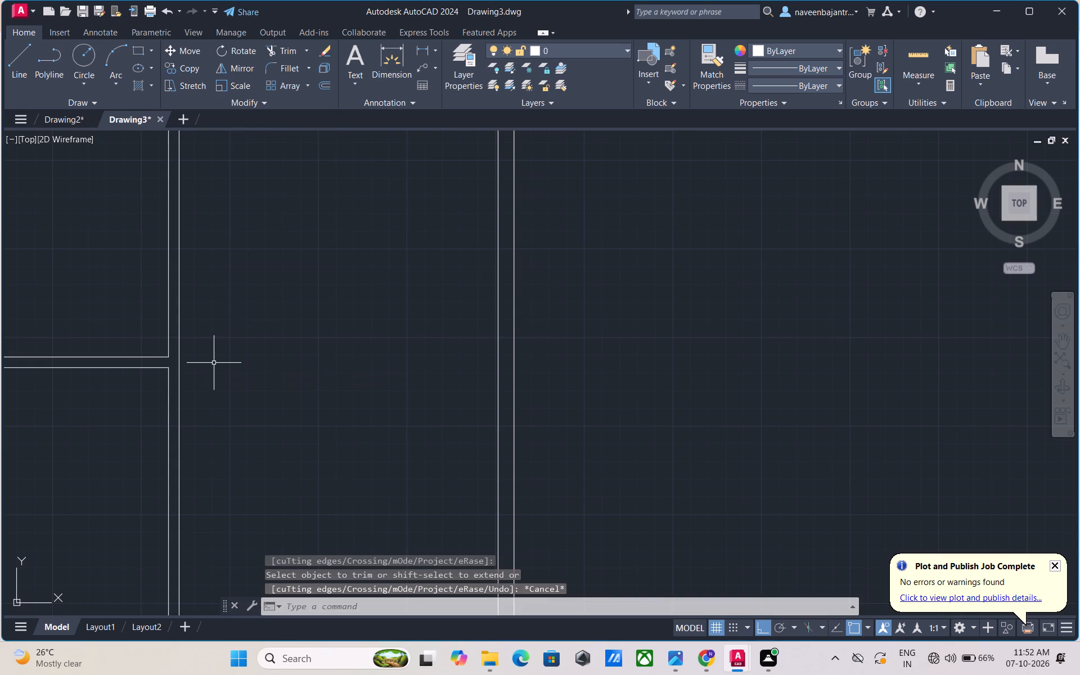
# Draw a line eastward across the vertical partition from the horizontal partition's north-face corner, and trim its overhang beyond the east face.
pyautogui.press('l')
pyautogui.press('space')
pyautogui.click(166, 358)
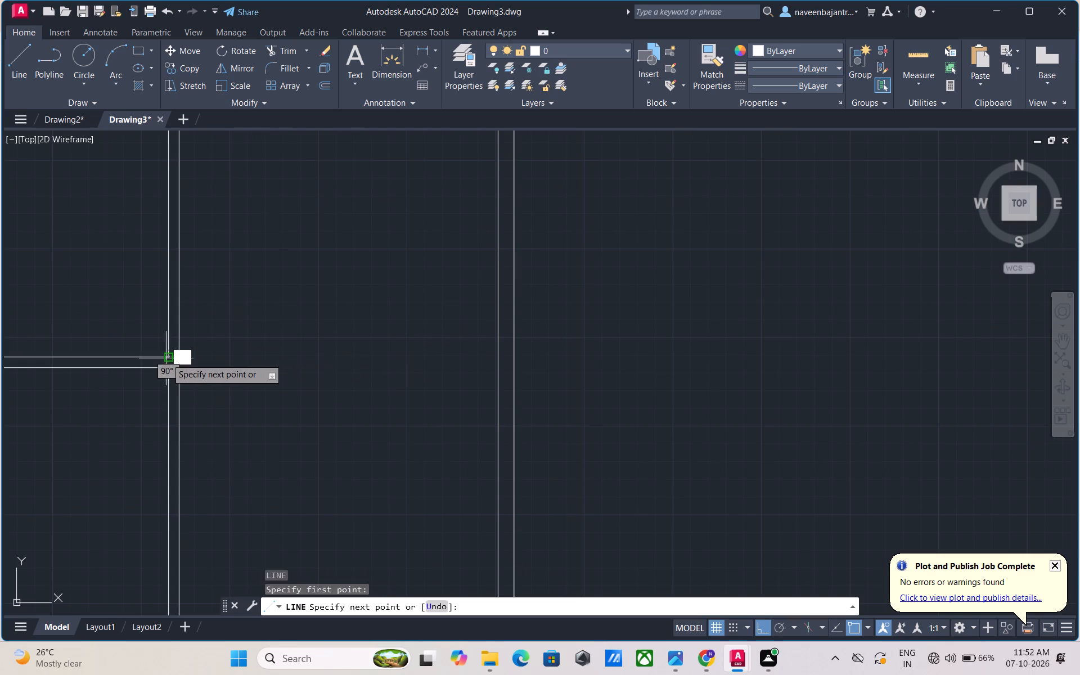
pyautogui.click(198, 359)
pyautogui.press('Escape')
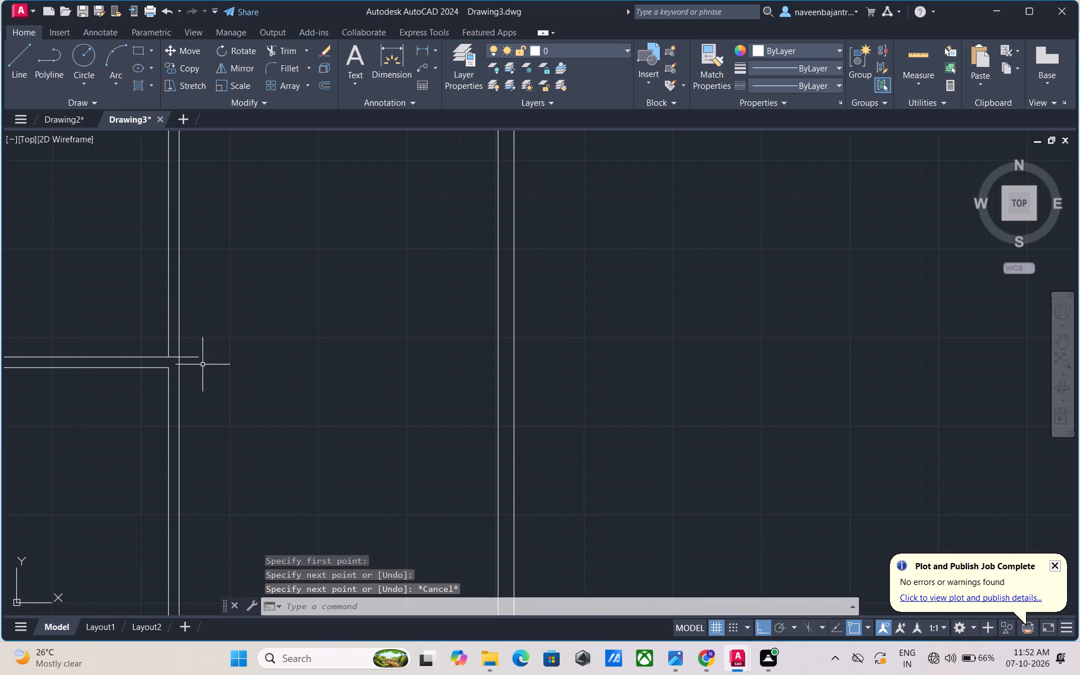
pyautogui.press('t')
pyautogui.press('r')
pyautogui.press('space')
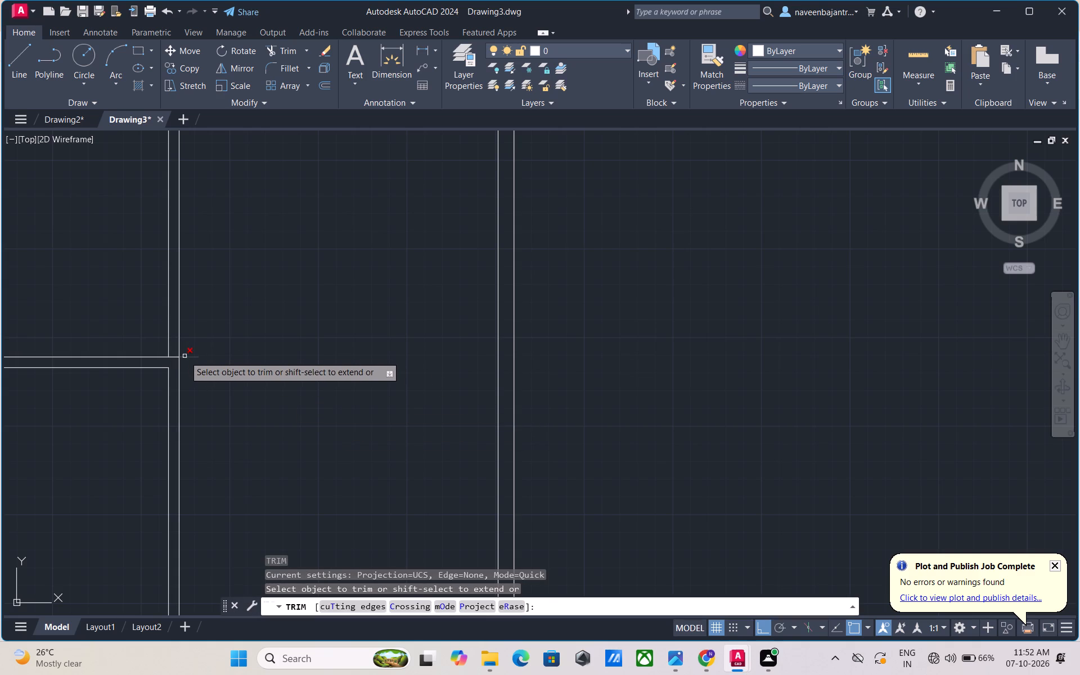
pyautogui.click(189, 357)
pyautogui.press('Escape')
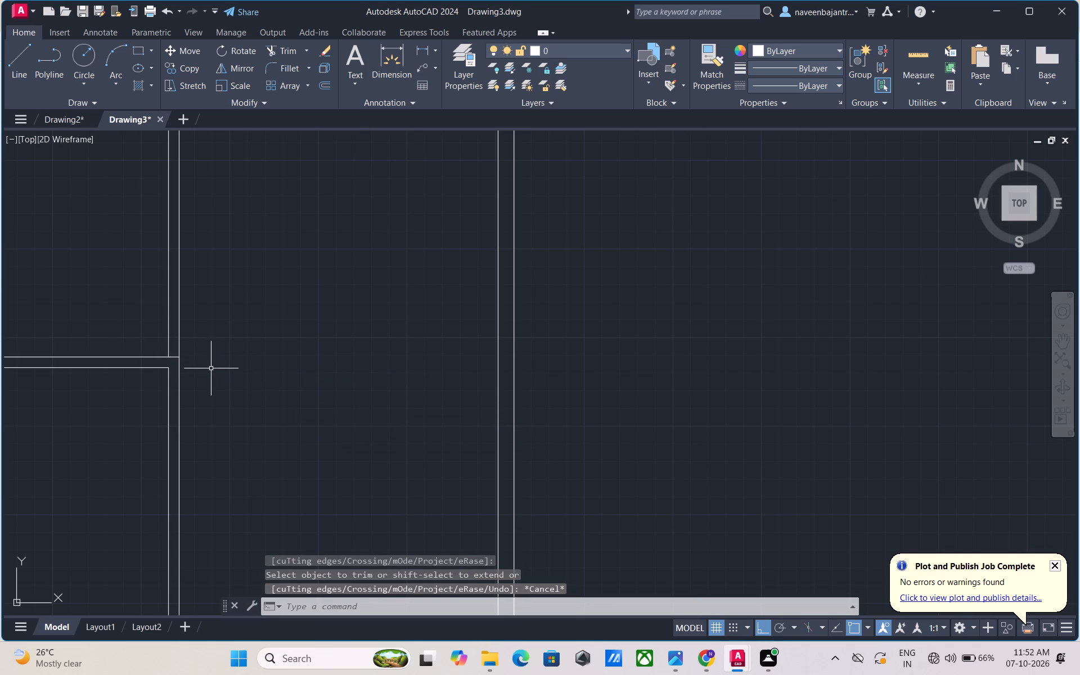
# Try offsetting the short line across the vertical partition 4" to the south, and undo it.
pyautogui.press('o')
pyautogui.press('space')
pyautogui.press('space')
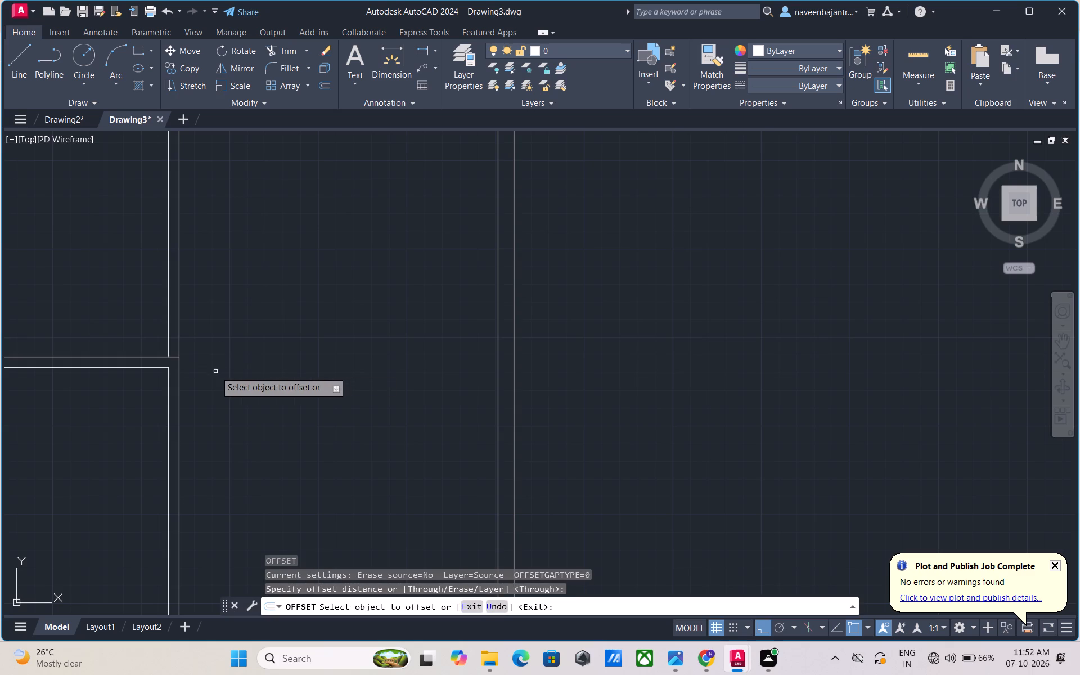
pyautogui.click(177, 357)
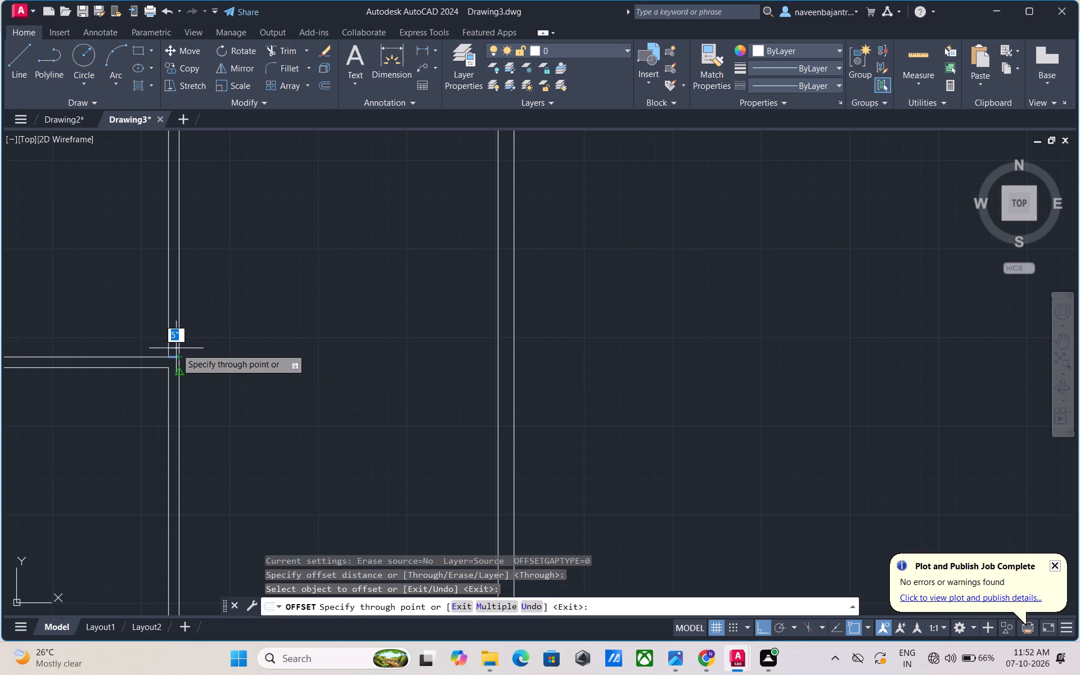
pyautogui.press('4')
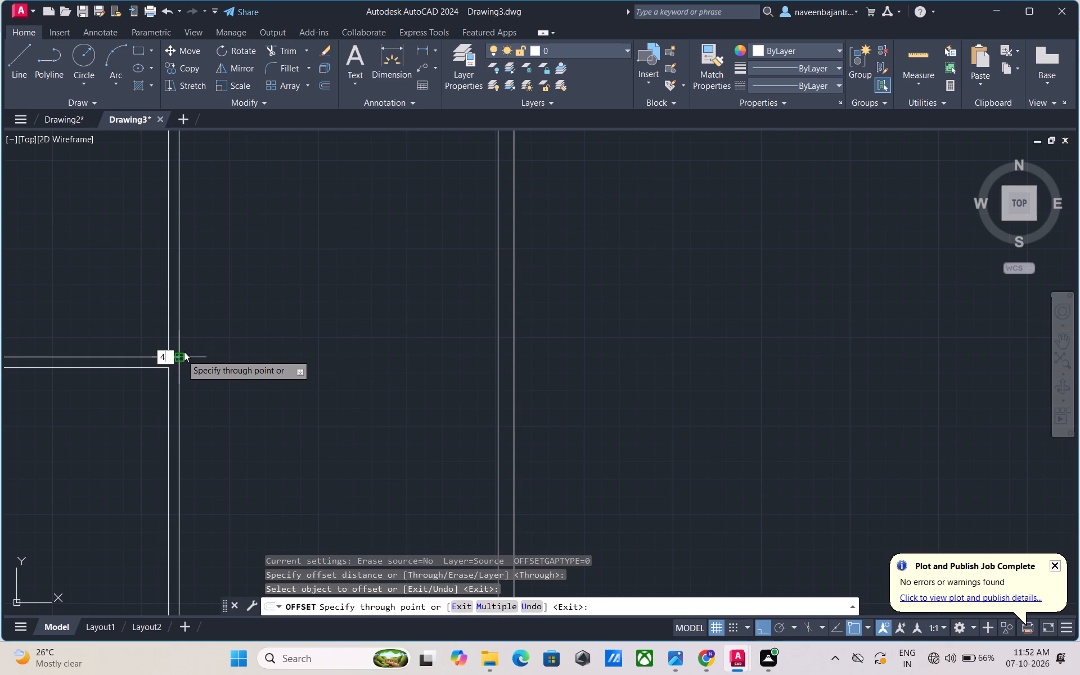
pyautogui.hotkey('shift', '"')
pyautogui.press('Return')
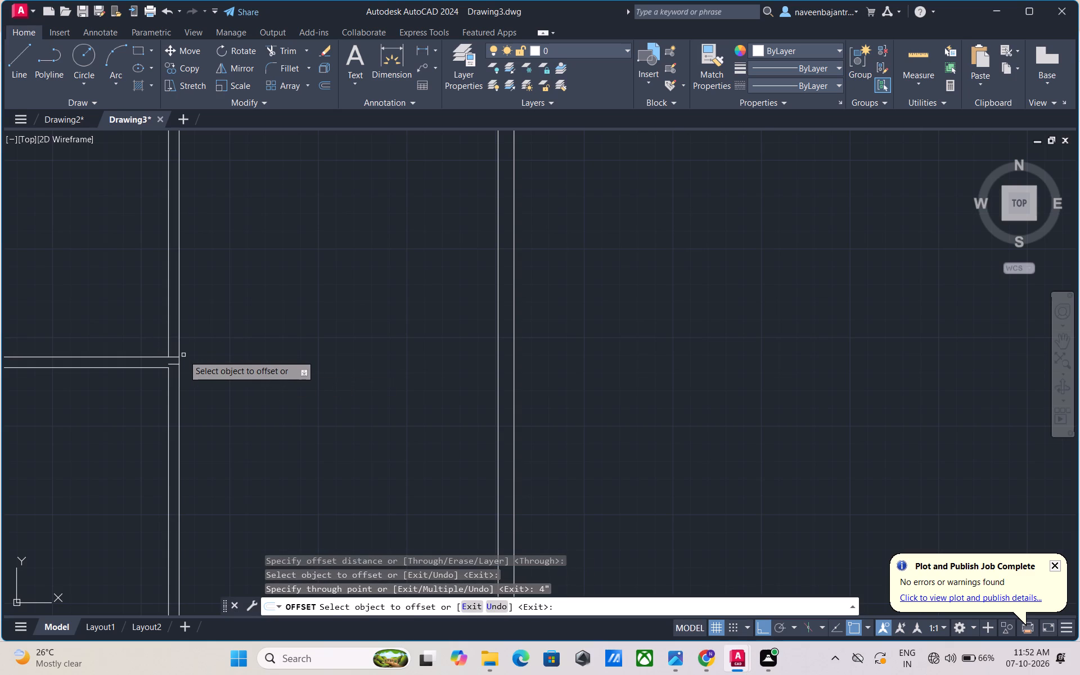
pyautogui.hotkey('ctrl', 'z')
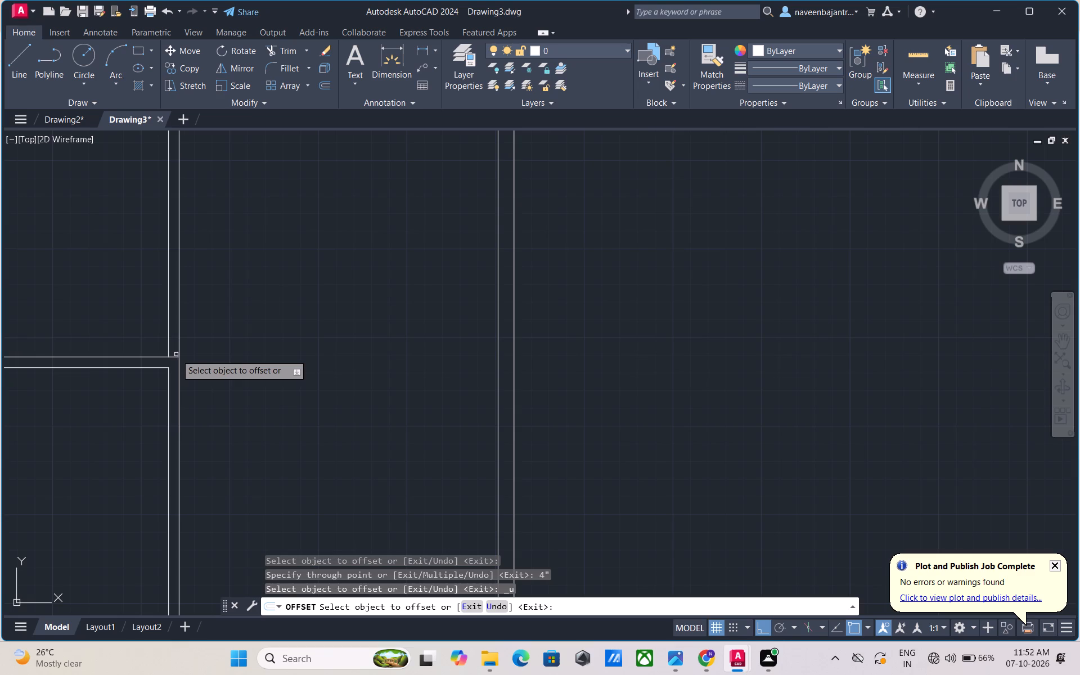
# Offset the short line across the vertical partition 4" to the north as the new door's south jamb.
pyautogui.click(175, 357)
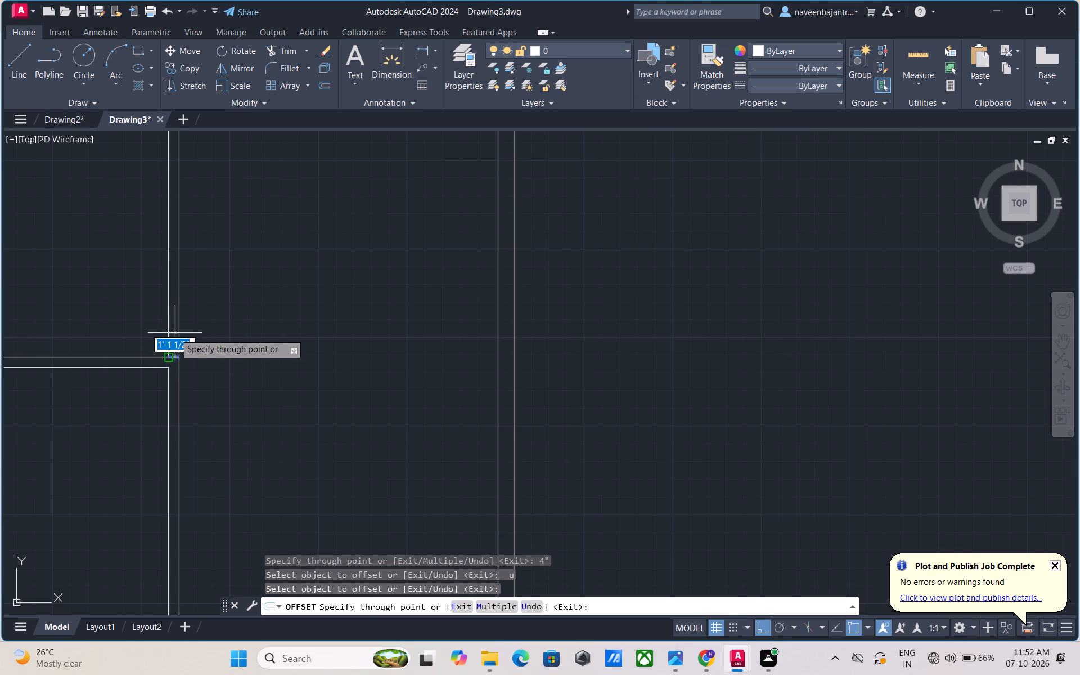
pyautogui.press('4')
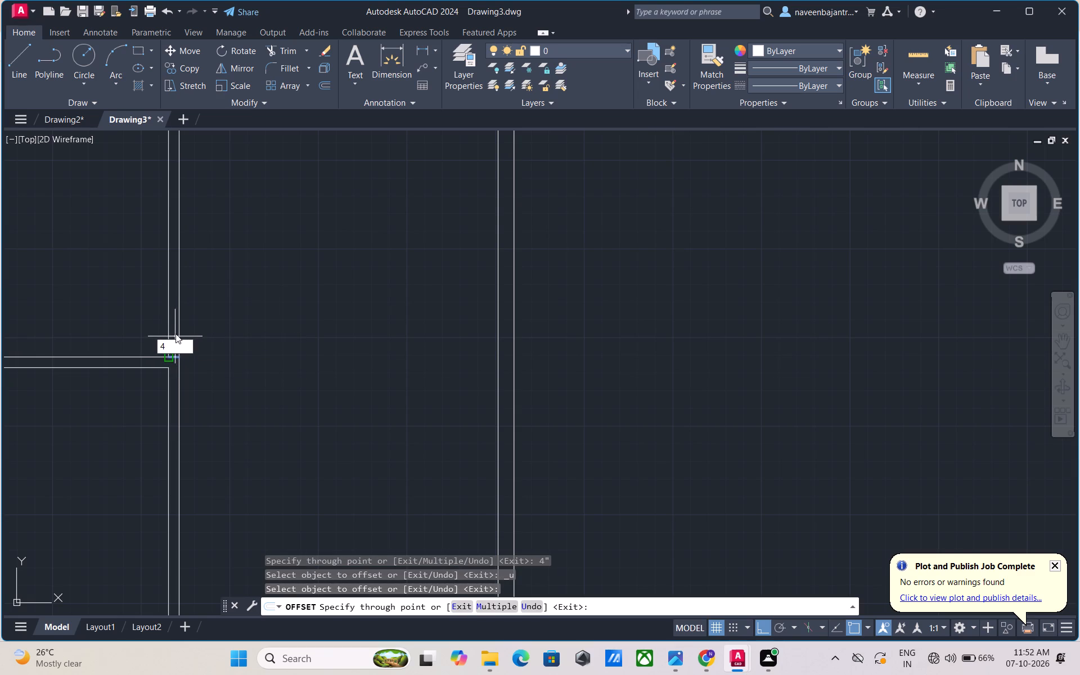
pyautogui.hotkey('shift', '"')
pyautogui.press('Return')
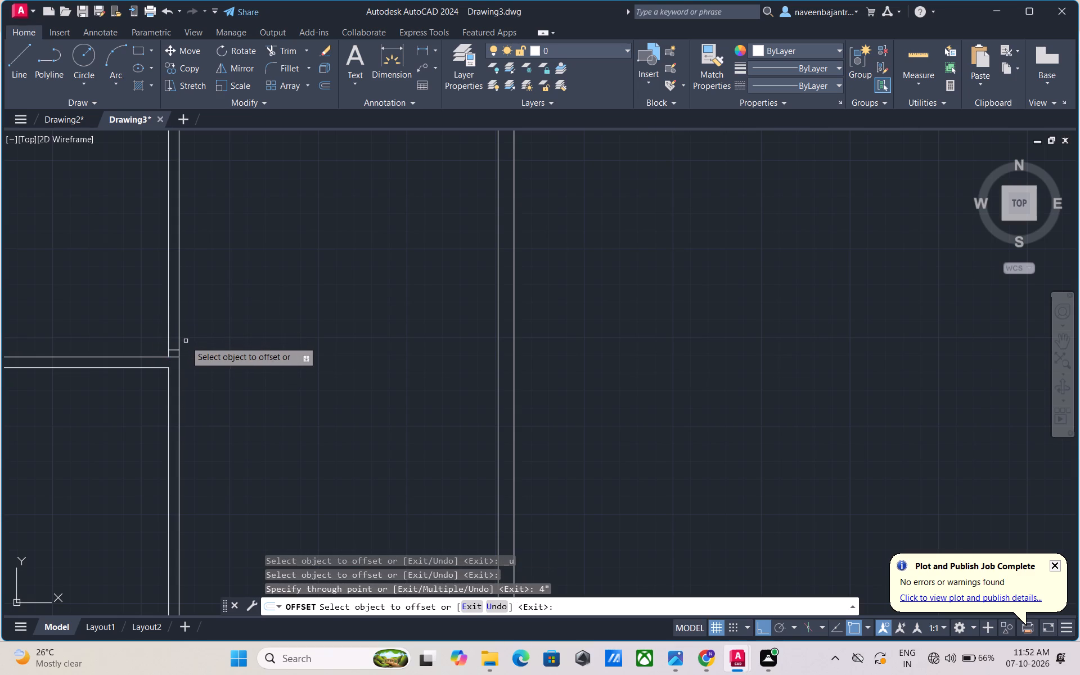
pyautogui.press('Escape')
# Trim away the original short line across the vertical partition, level with the horizontal partition's north face.
pyautogui.scroll(2, 189, 352)
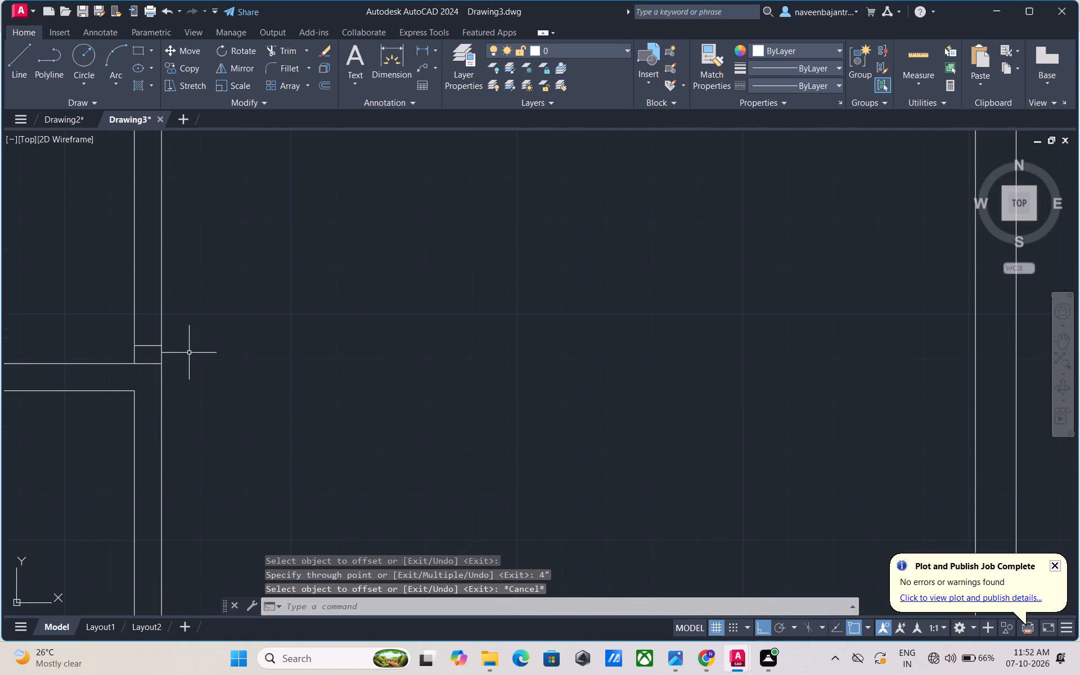
pyautogui.scroll(-3, 189, 353)
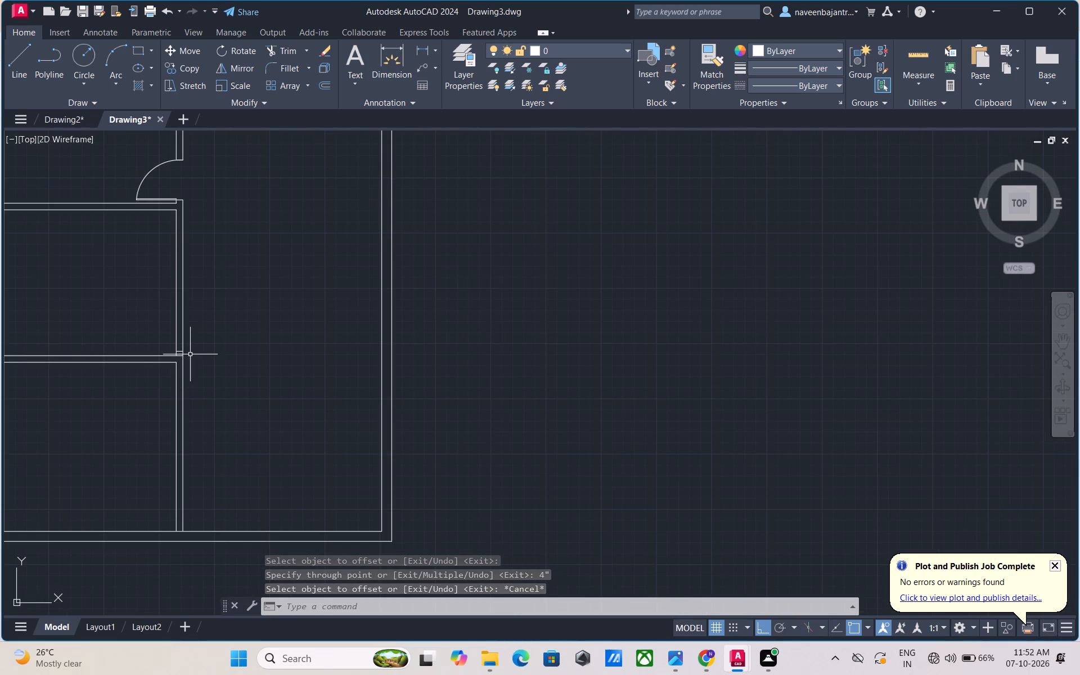
pyautogui.moveTo(208, 349); pyautogui.dragTo(233, 348, button='middle')
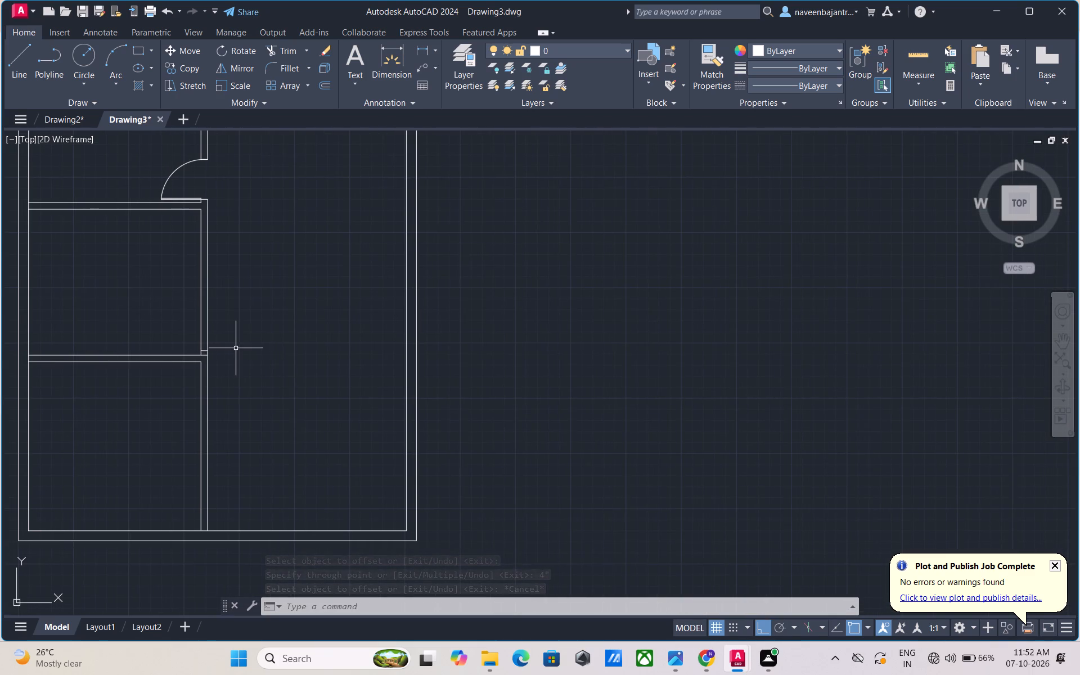
pyautogui.scroll(2, 236, 348)
pyautogui.moveTo(228, 353); pyautogui.dragTo(258, 352, button='middle')
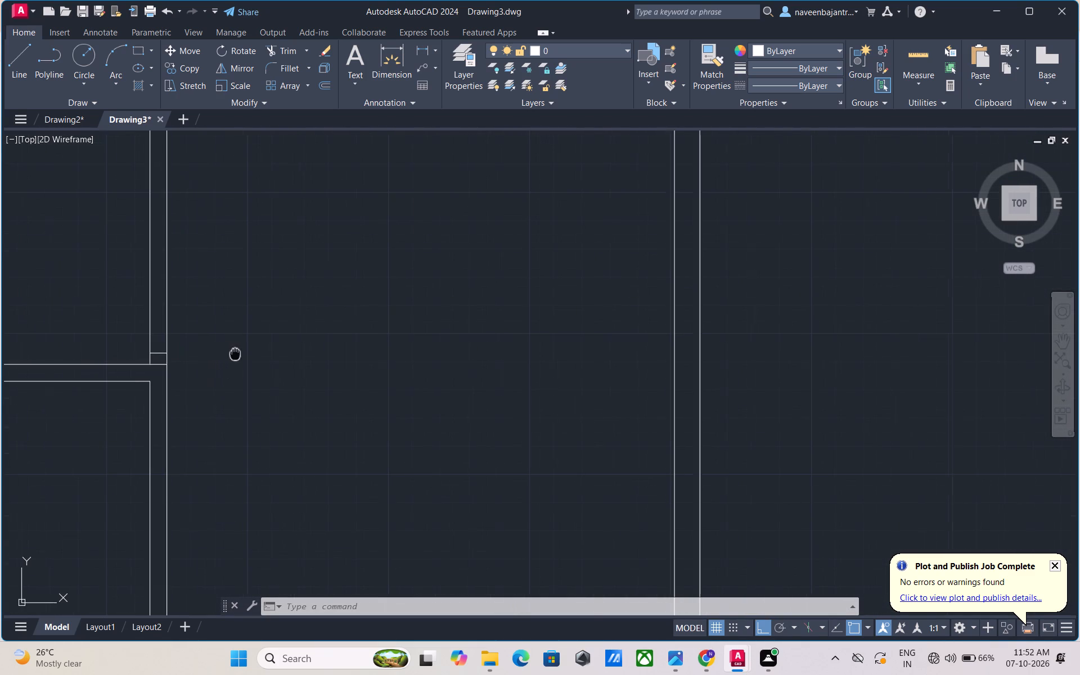
pyautogui.moveTo(258, 352); pyautogui.dragTo(301, 352, button='middle')
pyautogui.press('Escape')
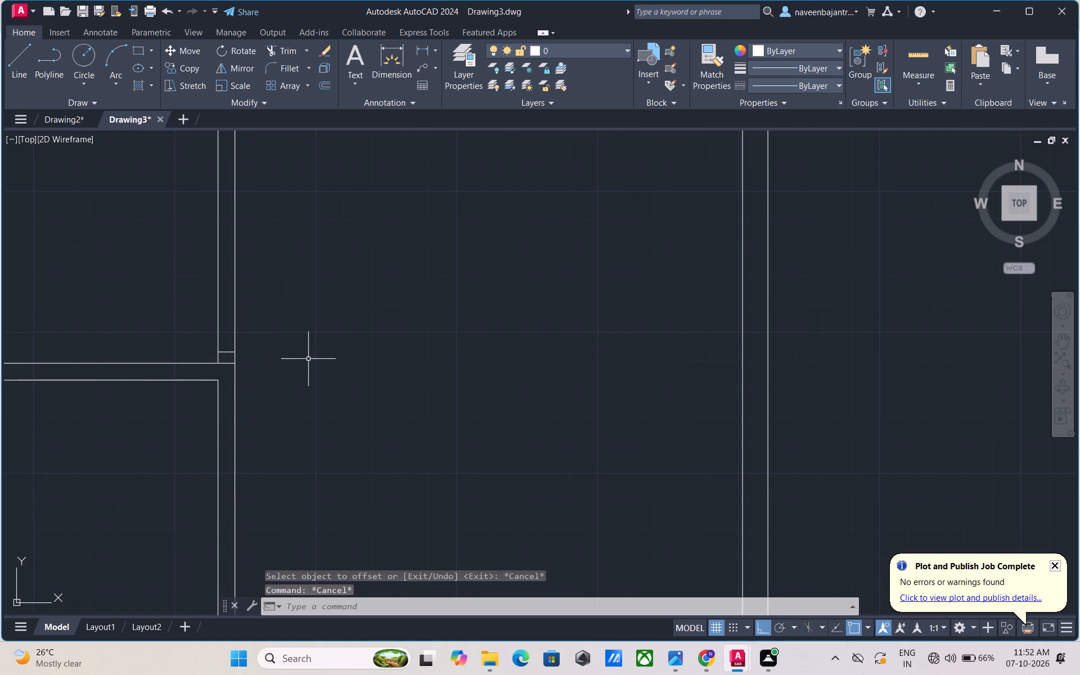
pyautogui.press('t')
pyautogui.press('r')
pyautogui.press('space')
pyautogui.click(225, 364)
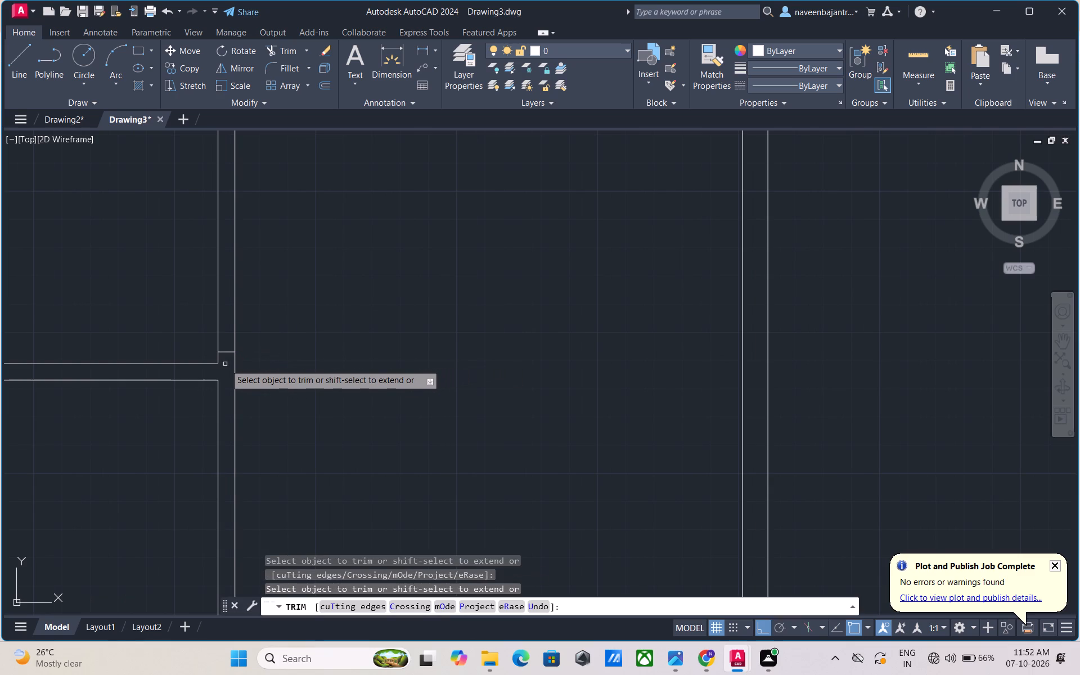
pyautogui.press('Escape')
# Draw a 3' door leaf line westward from the west end of the new south jamb.
pyautogui.press('l')
pyautogui.press('space')
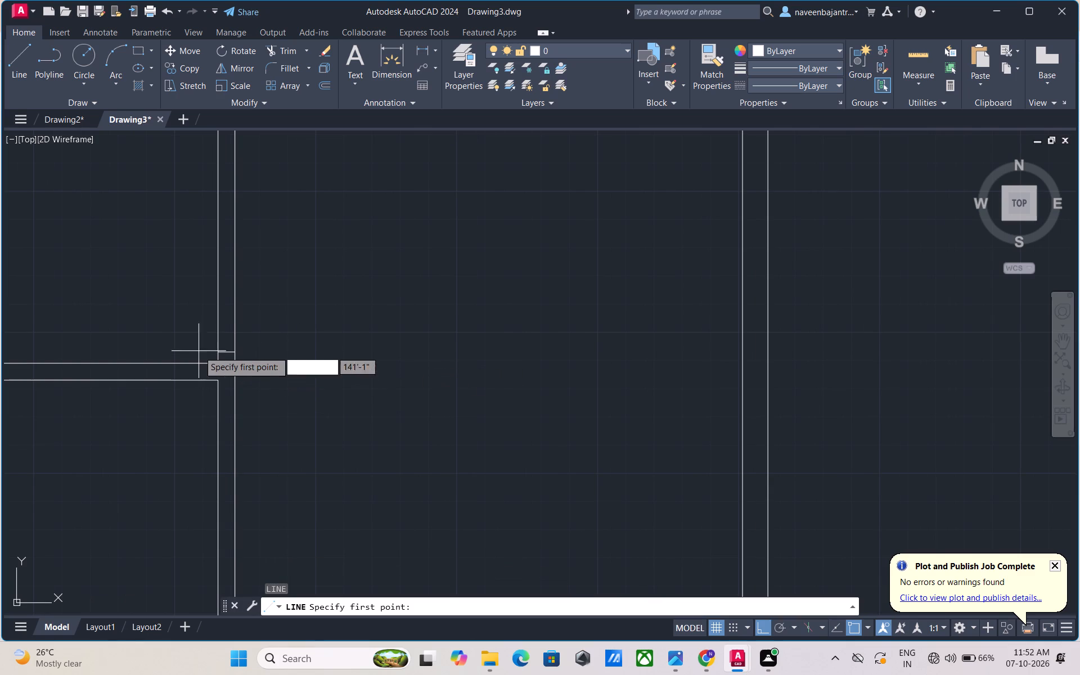
pyautogui.click(215, 353)
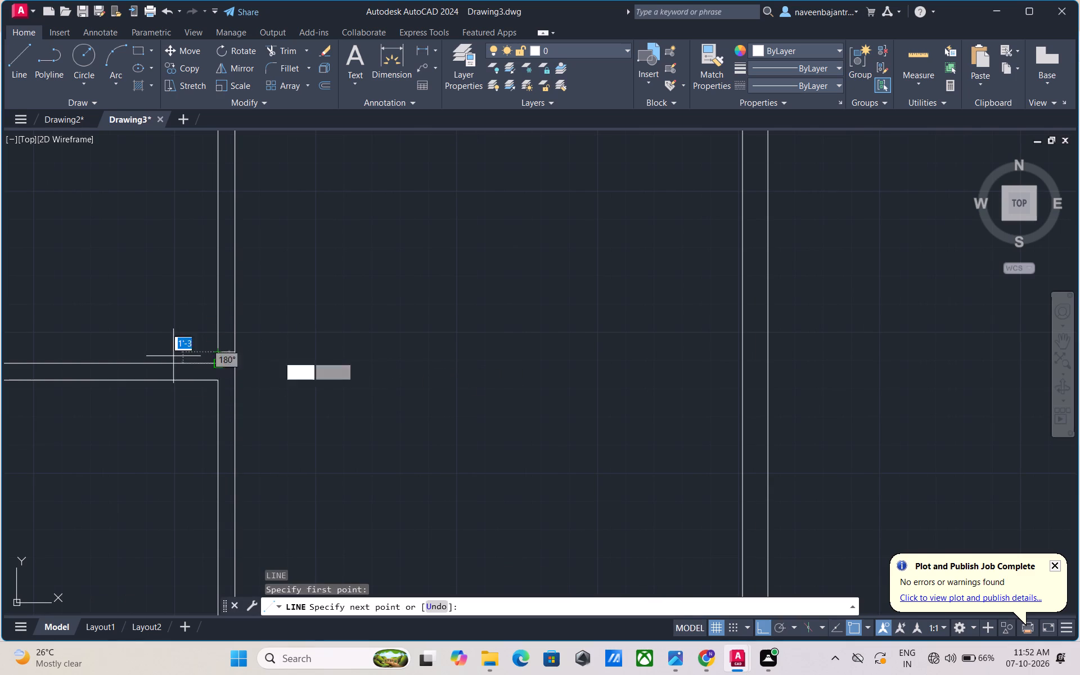
pyautogui.press('3')
pyautogui.press("'")
pyautogui.press('Return')
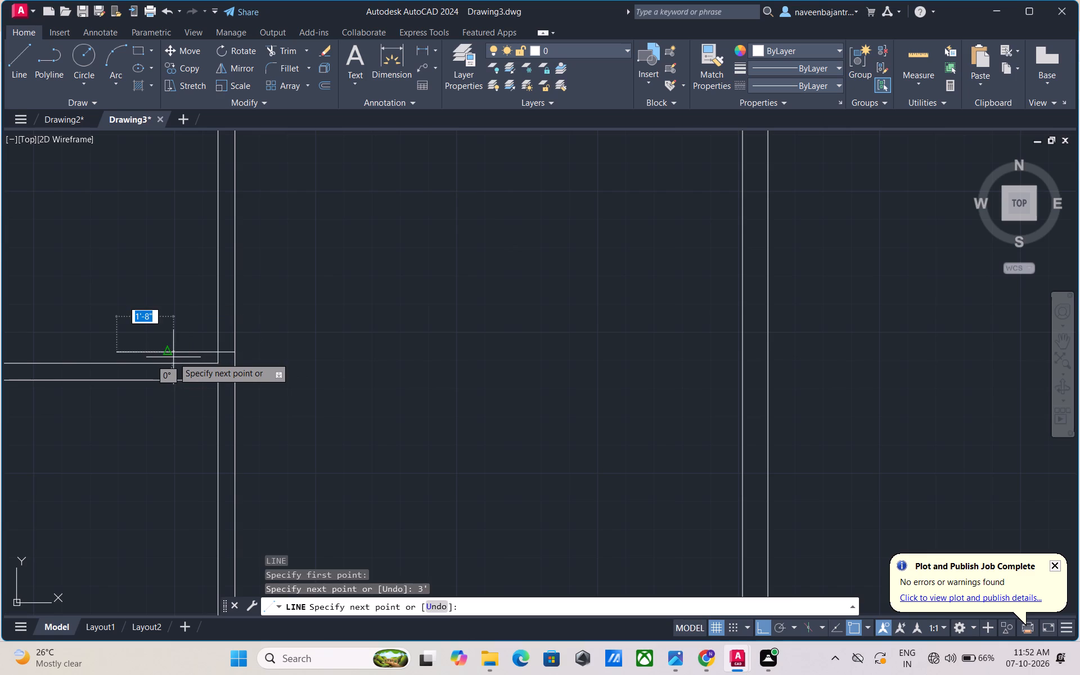
pyautogui.press('Escape')
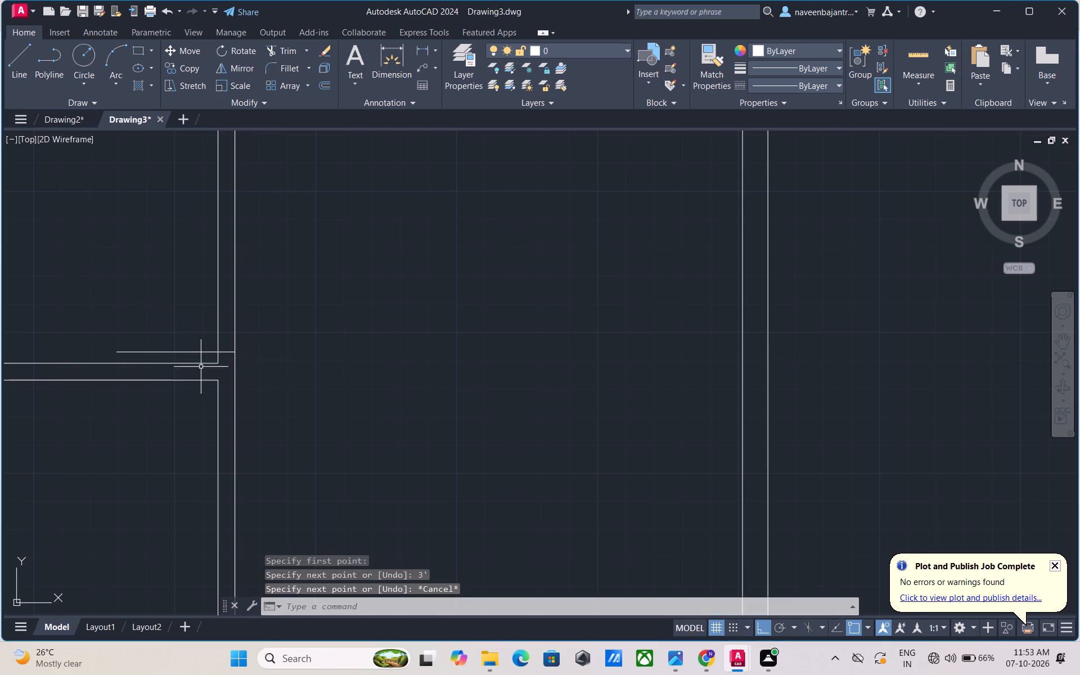
# Offset the door leaf line 1" to the north to give the leaf its thickness.
pyautogui.press('o')
pyautogui.press('space')
pyautogui.press('space')
pyautogui.click(196, 353)
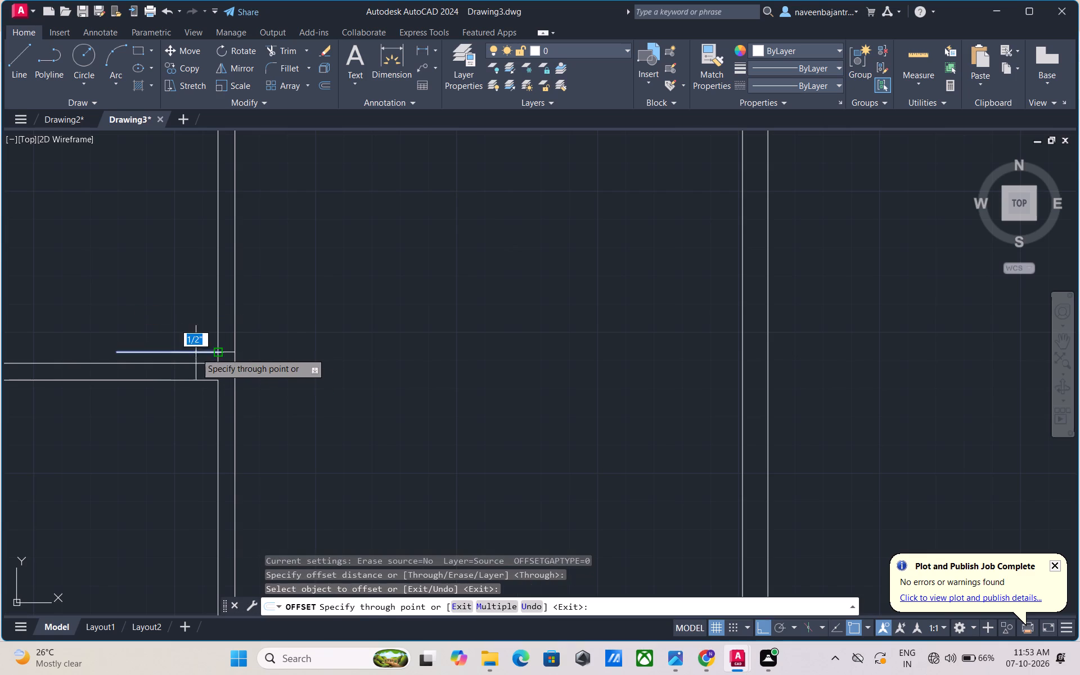
pyautogui.press('1')
pyautogui.hotkey('shift', '"')
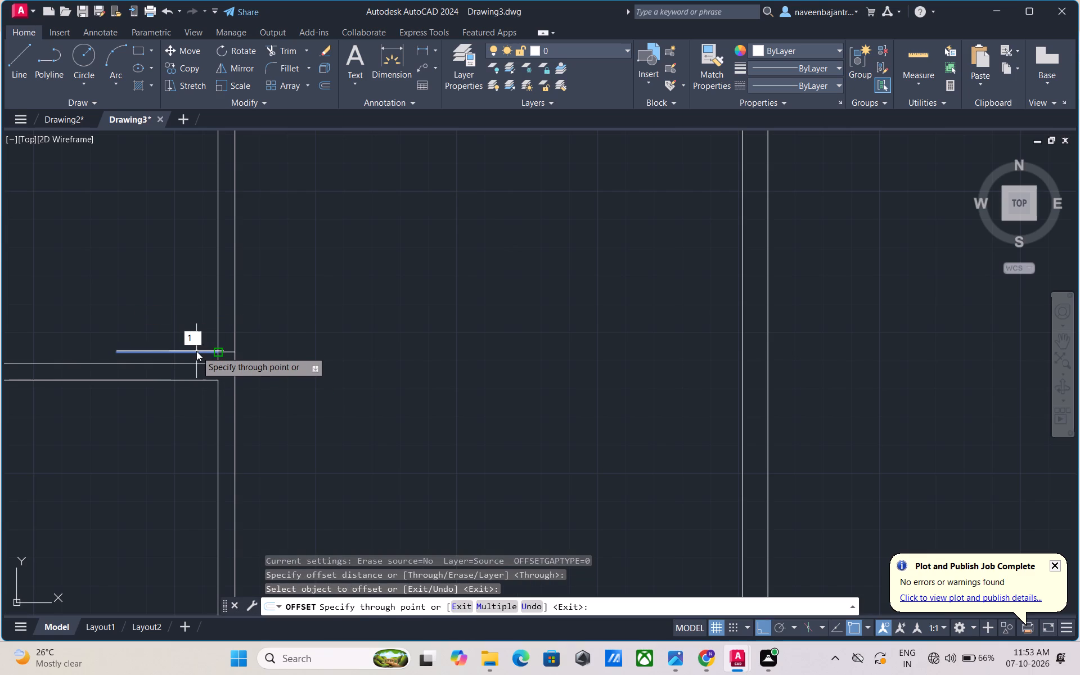
pyautogui.press('Return')
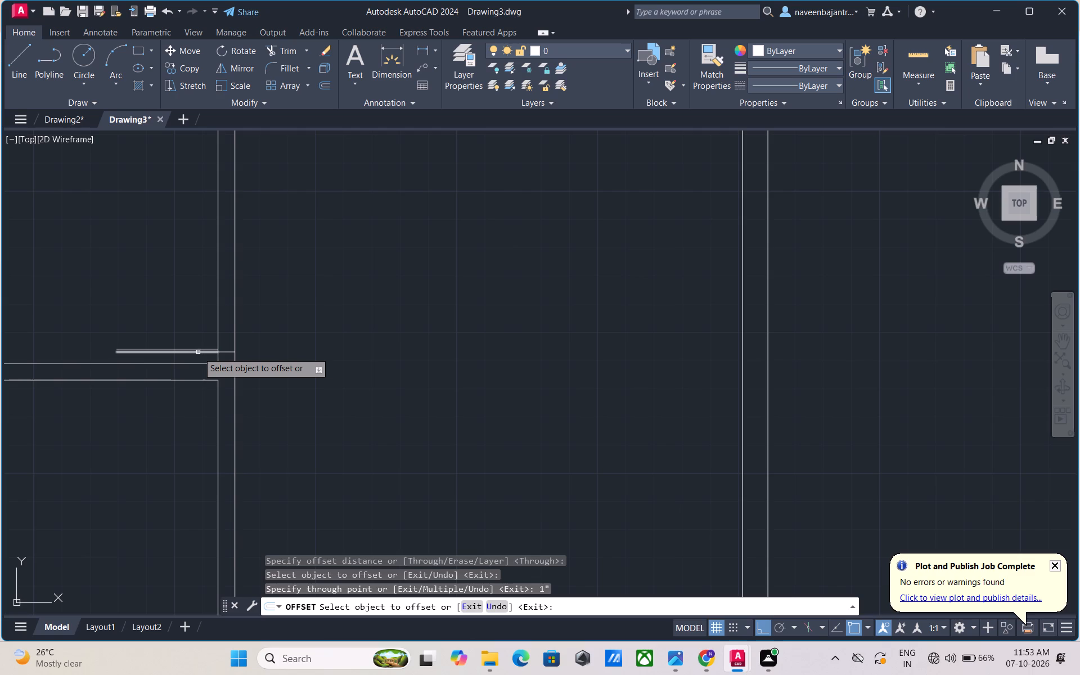
pyautogui.press('Escape')
# Offset the south jamb line 3' to the north to mark the door opening's north jamb.
pyautogui.scroll(2, 202, 354)
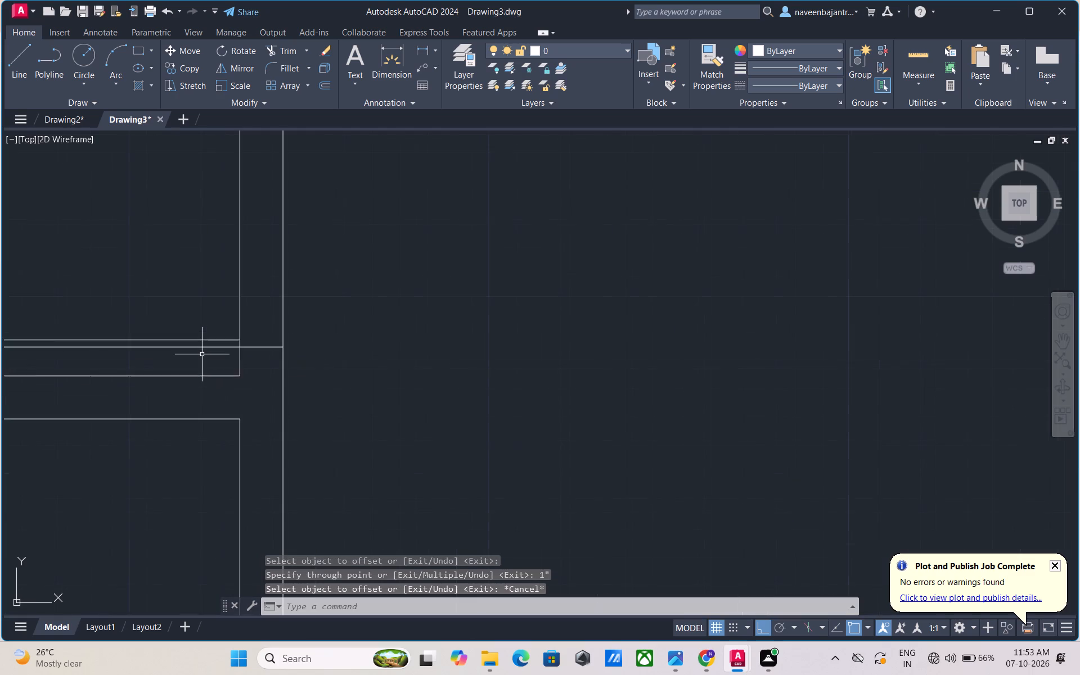
pyautogui.scroll(1, 202, 354)
pyautogui.scroll(-2, 202, 354)
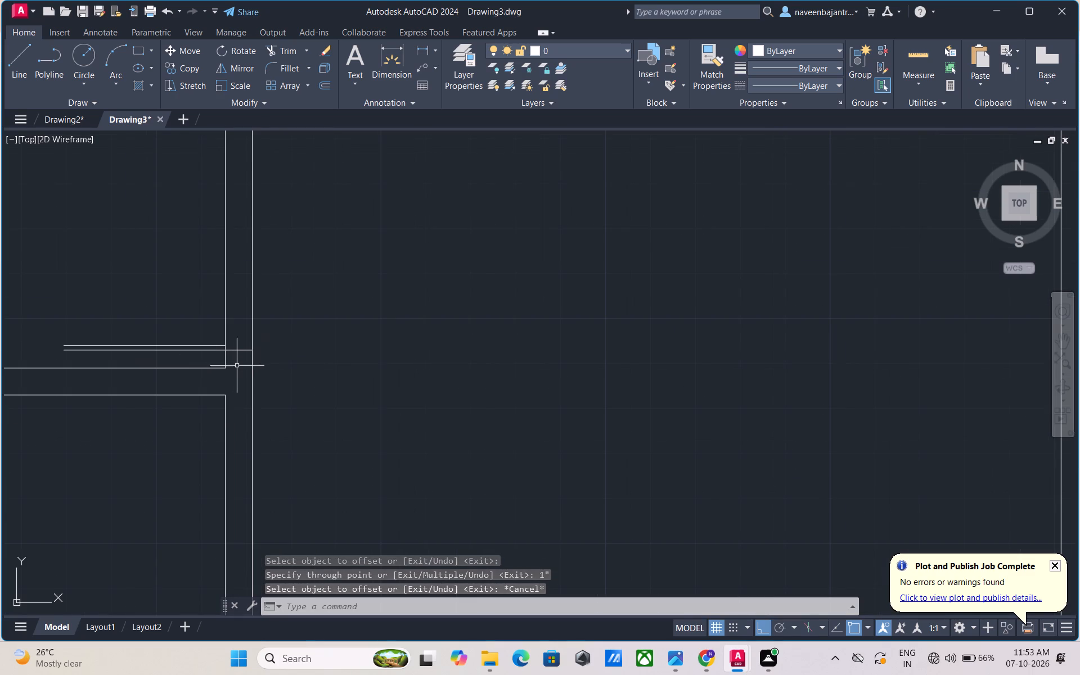
pyautogui.press('Escape')
pyautogui.press('o')
pyautogui.press('space')
pyautogui.press('space')
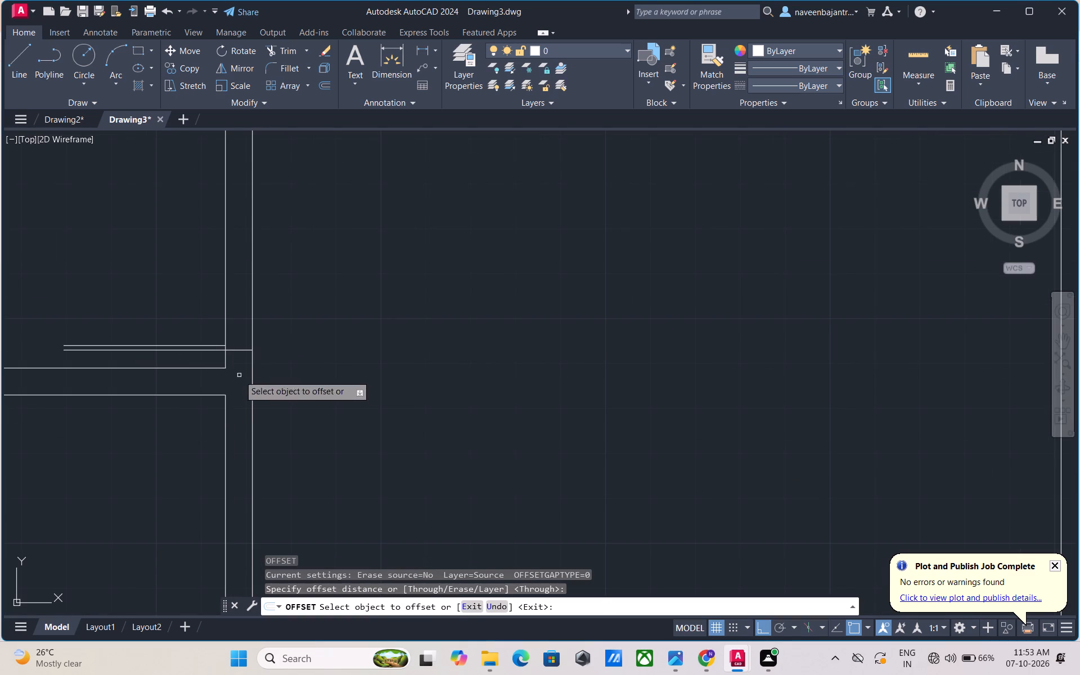
pyautogui.click(243, 350)
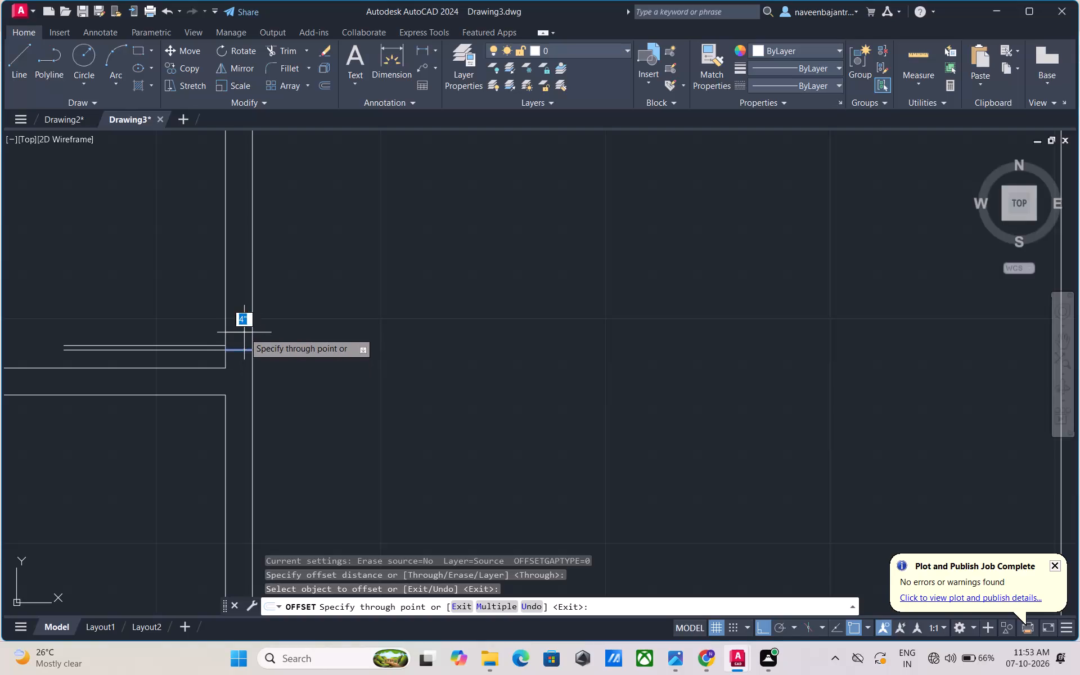
pyautogui.press('3')
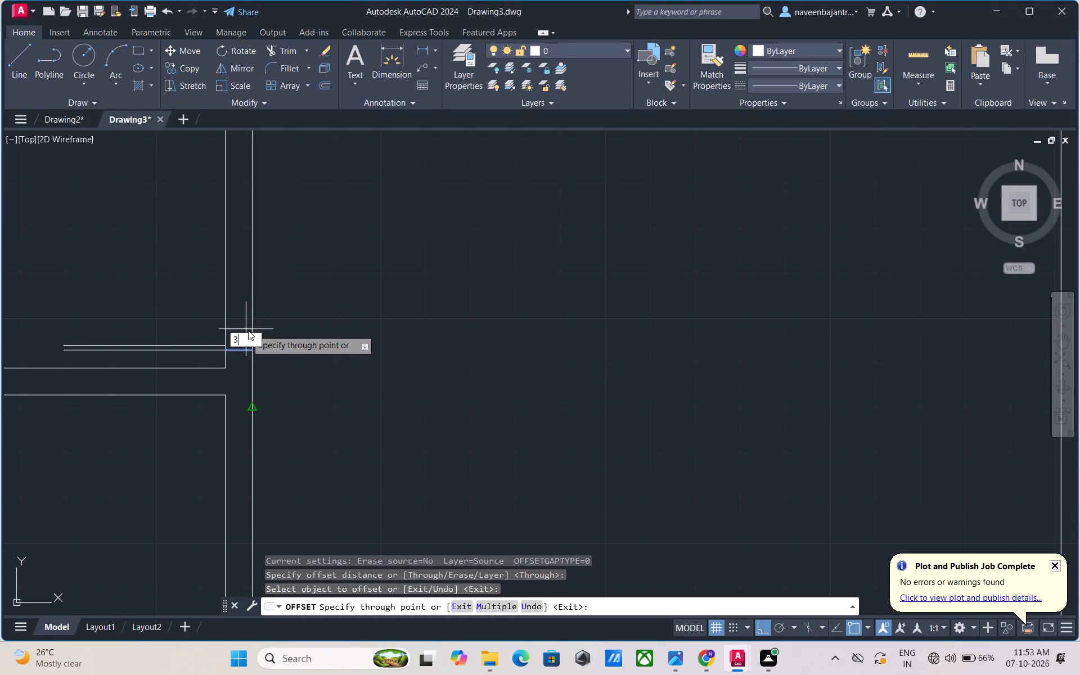
pyautogui.press("'")
pyautogui.press('Return')
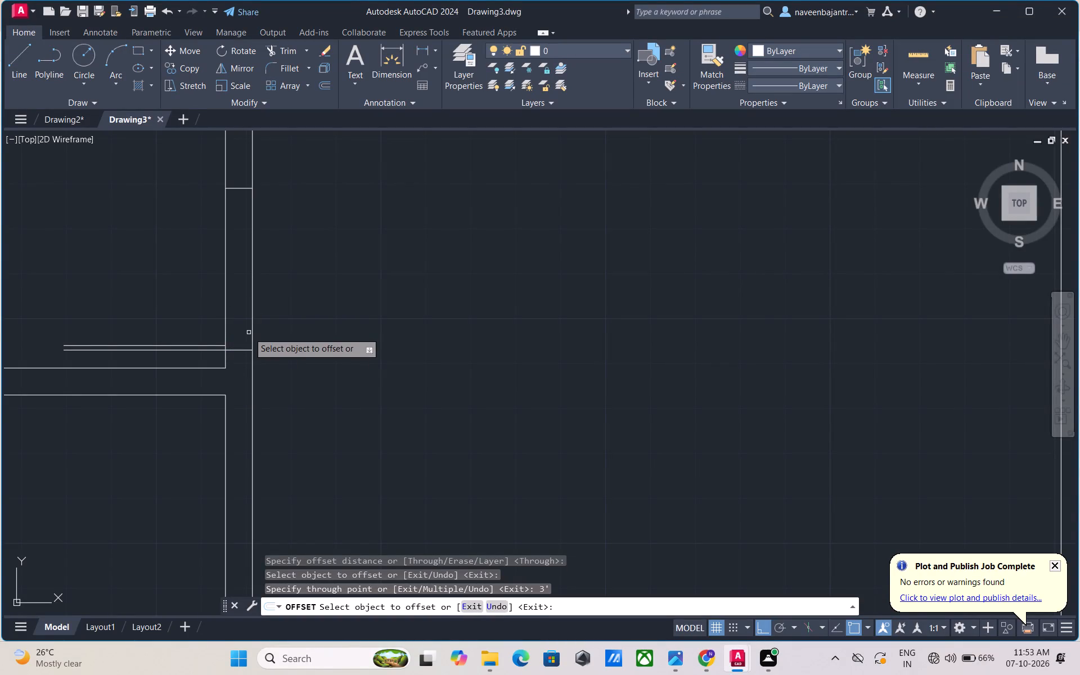
pyautogui.press('Escape')
# Trim both faces of the vertical partition between the south and north jambs to open the doorway.
pyautogui.write('tr')
pyautogui.press('space')
pyautogui.press('space')
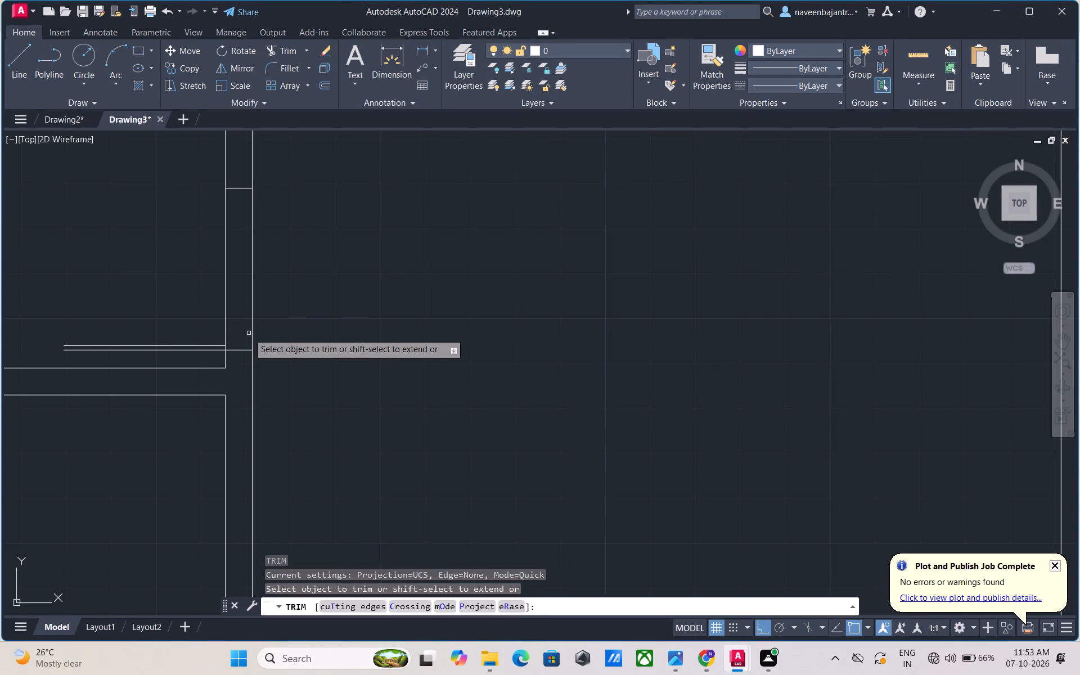
pyautogui.click(252, 312)
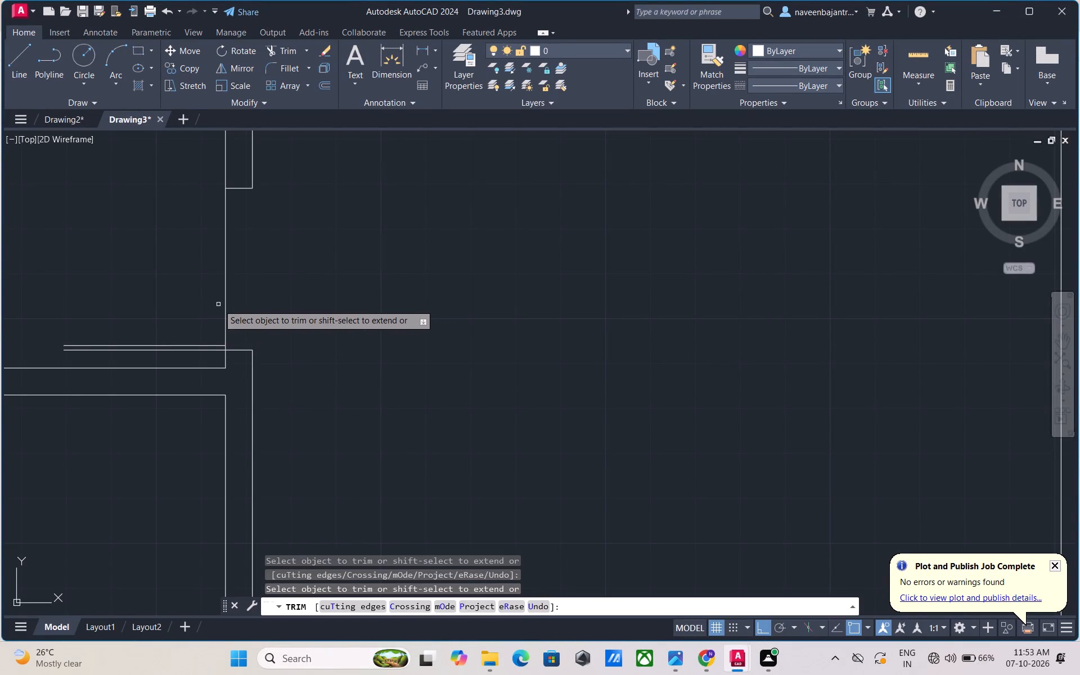
pyautogui.click(224, 304)
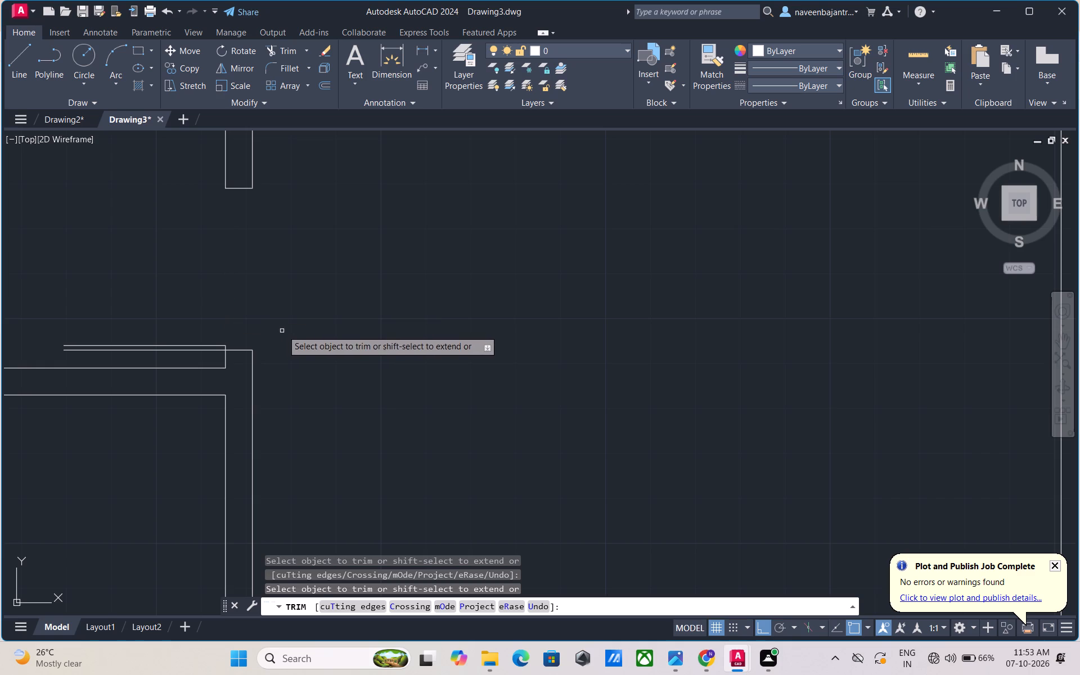
pyautogui.press('Escape')
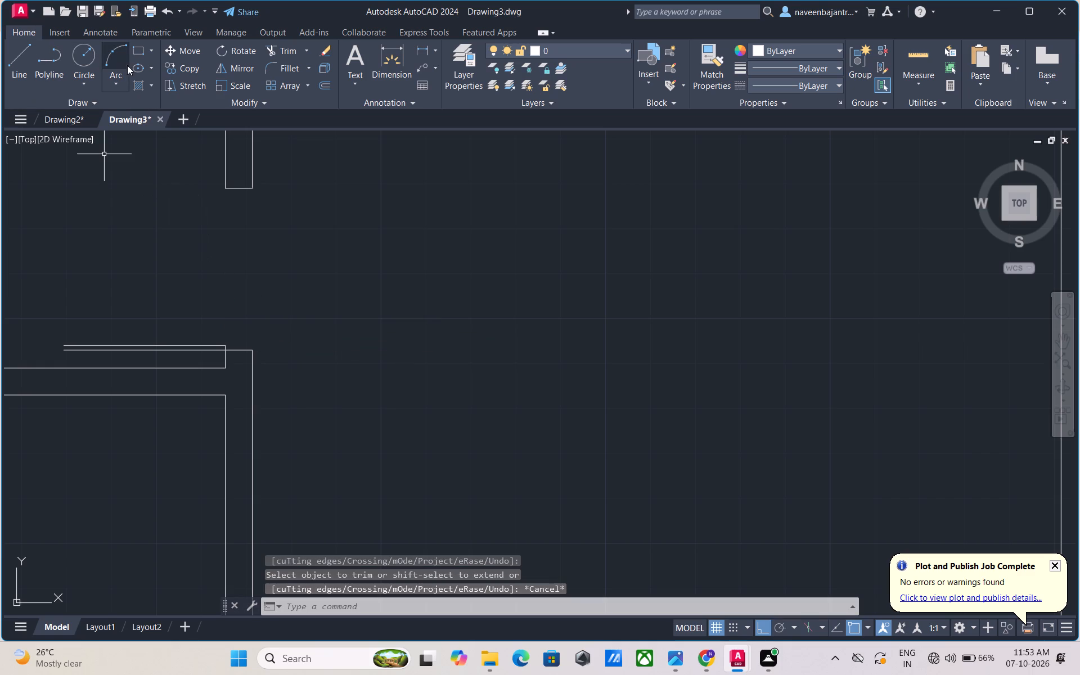
# Draw the door swing as a three-point arc from the leaf's west end through the north jamb's west end to its east end.
pyautogui.click(112, 64)
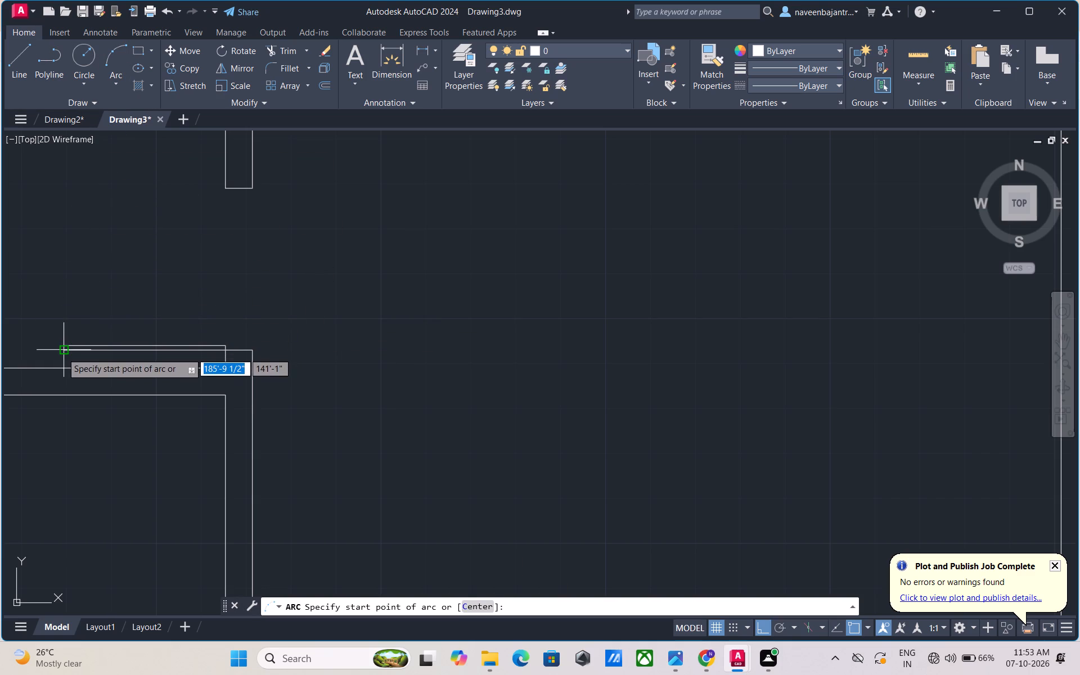
pyautogui.click(62, 353)
pyautogui.click(223, 190)
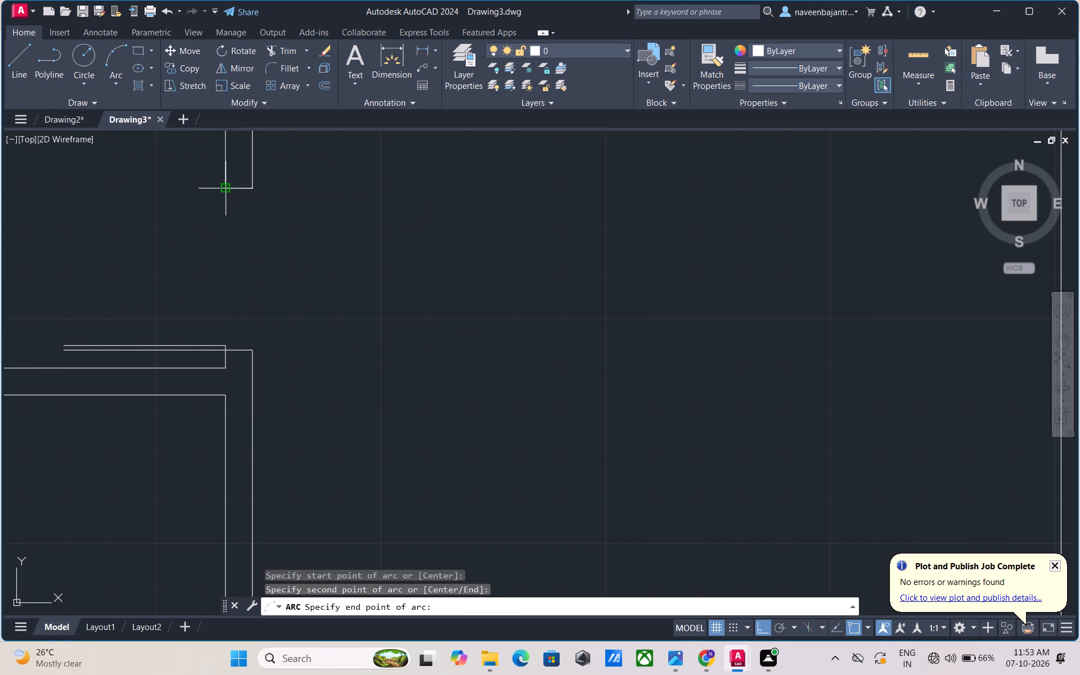
pyautogui.click(250, 189)
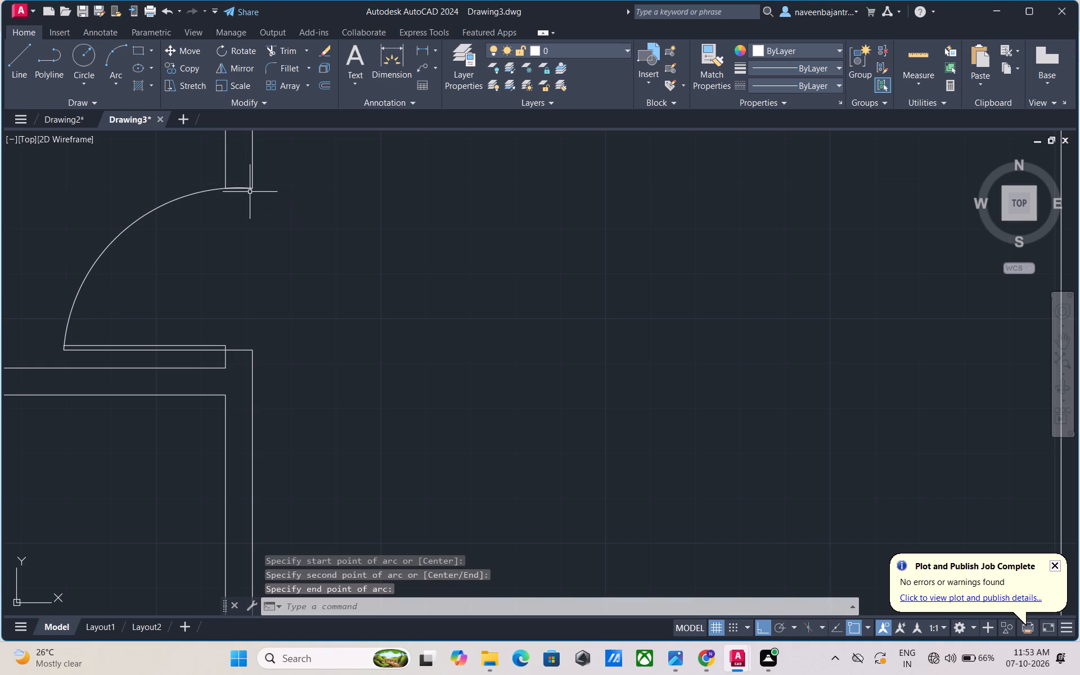
pyautogui.press('Escape')
pyautogui.scroll(-4, 241, 223)
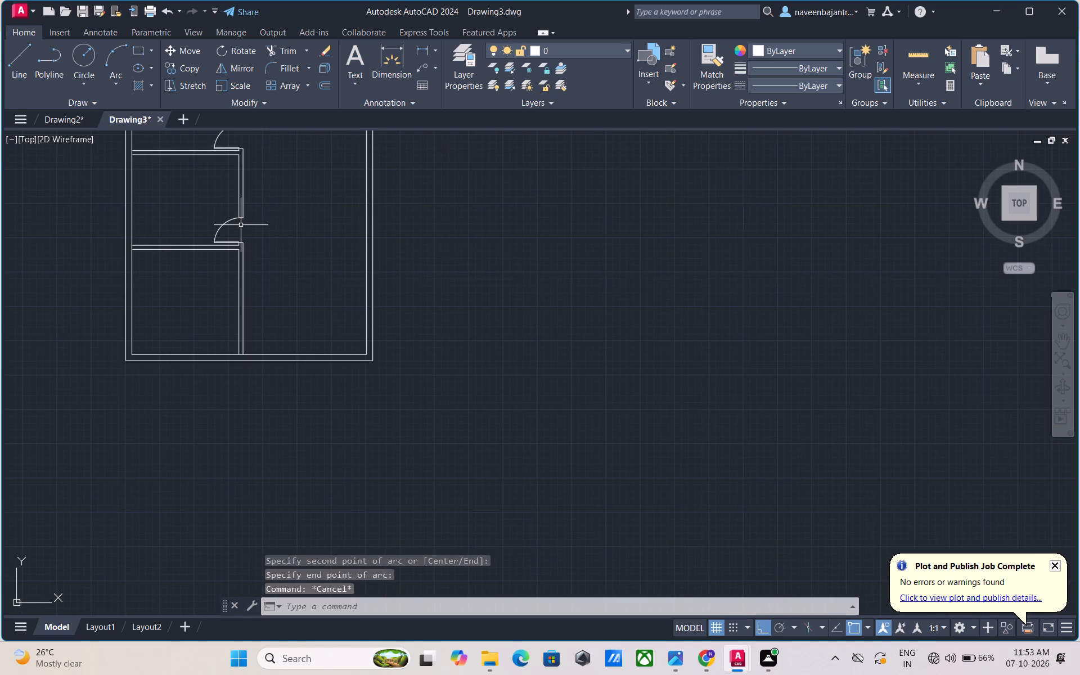
# Erase the swing arc and both leaf lines of the middle of the three doors along the vertical partition.
pyautogui.scroll(-1, 241, 225)
pyautogui.moveTo(280, 197); pyautogui.dragTo(273, 233, button='middle')
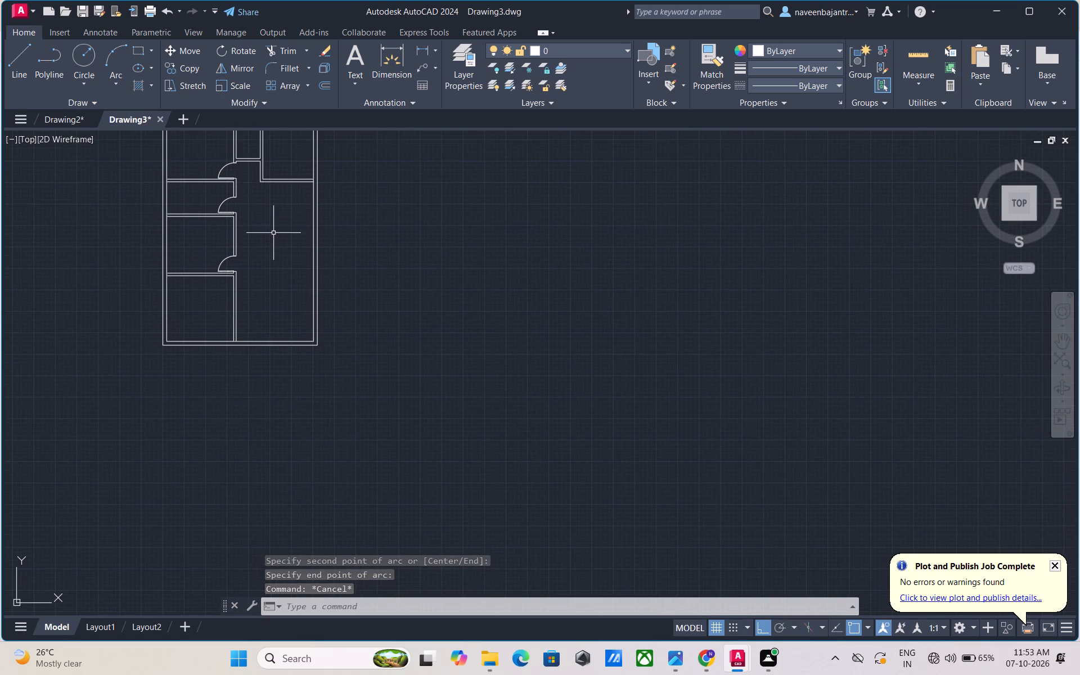
pyautogui.click(223, 205)
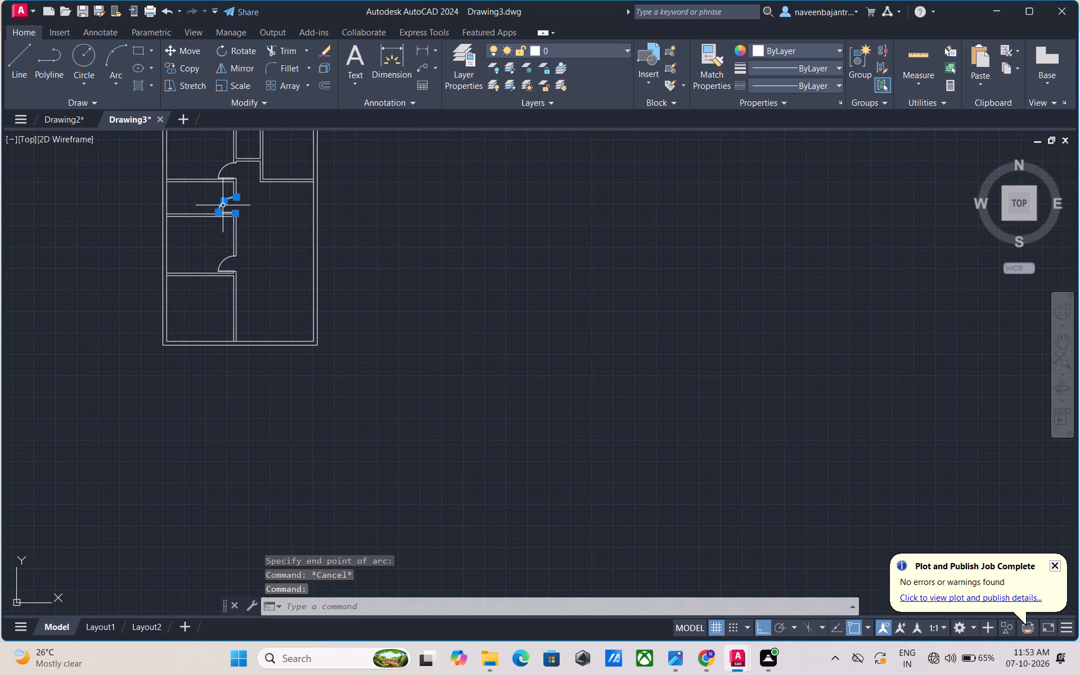
pyautogui.press('Delete')
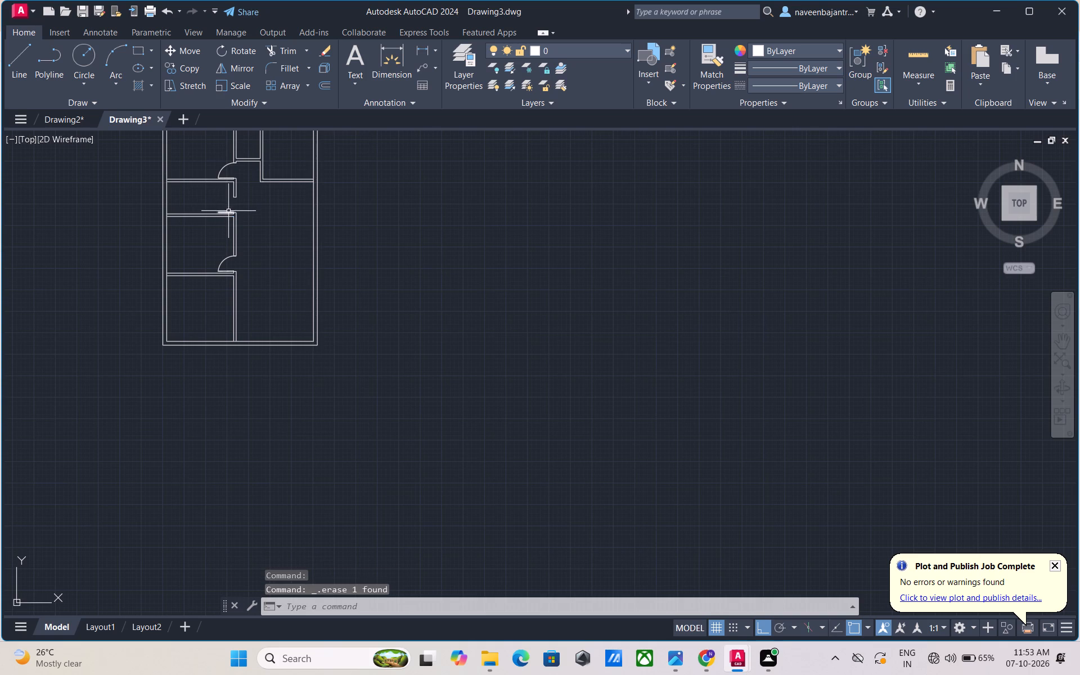
pyautogui.scroll(-2, 228, 211)
pyautogui.scroll(6, 228, 211)
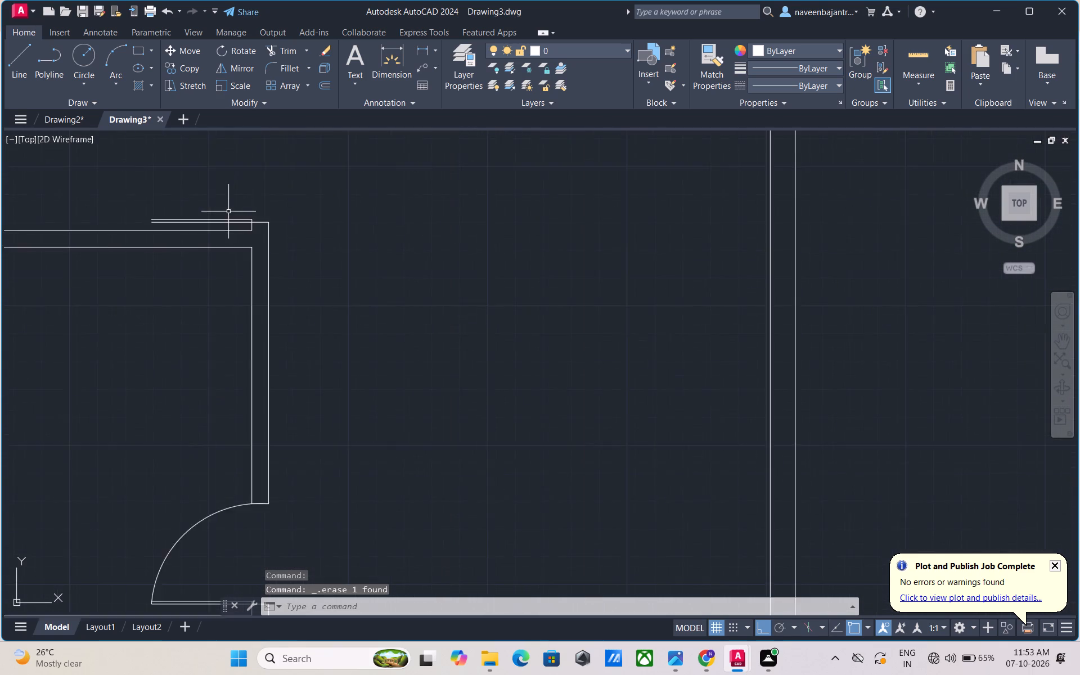
pyautogui.scroll(1, 228, 211)
pyautogui.click(208, 224)
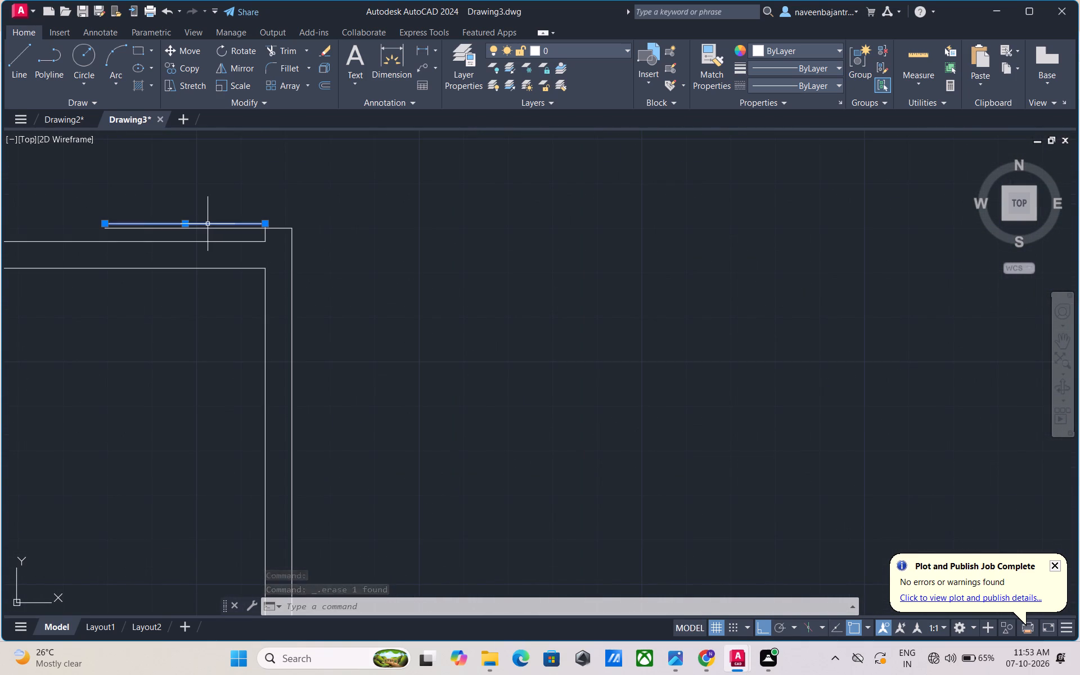
pyautogui.press('Delete')
pyautogui.click(208, 228)
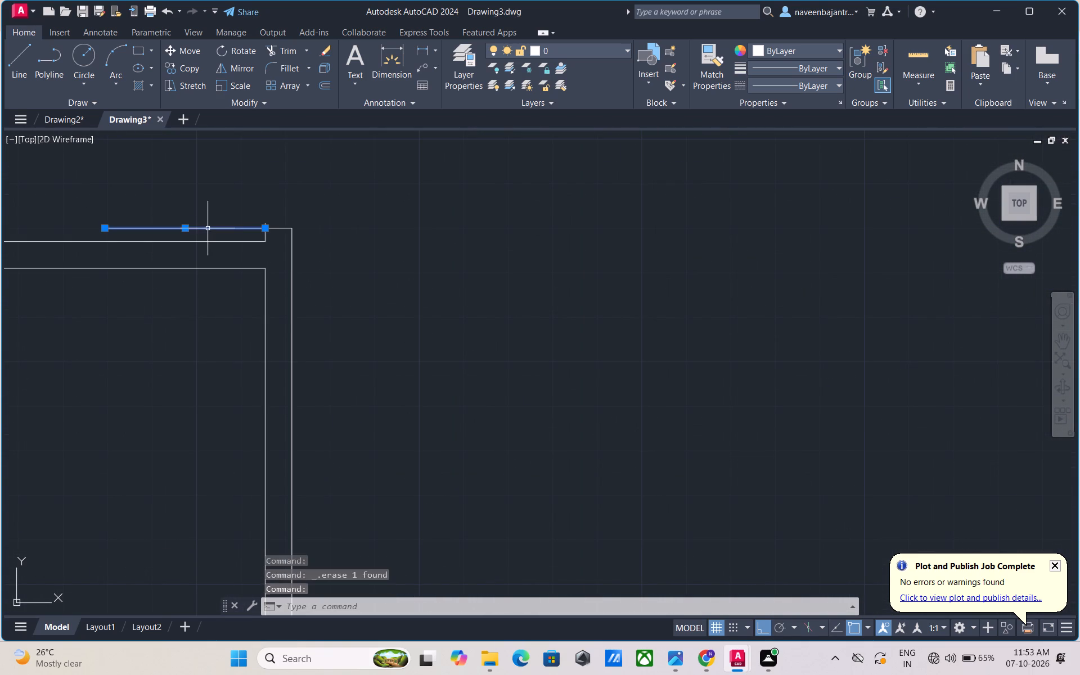
pyautogui.press('Delete')
# Trim the short stub of the partition's west face projecting north of the middle doorway's south jamb.
pyautogui.scroll(1, 262, 220)
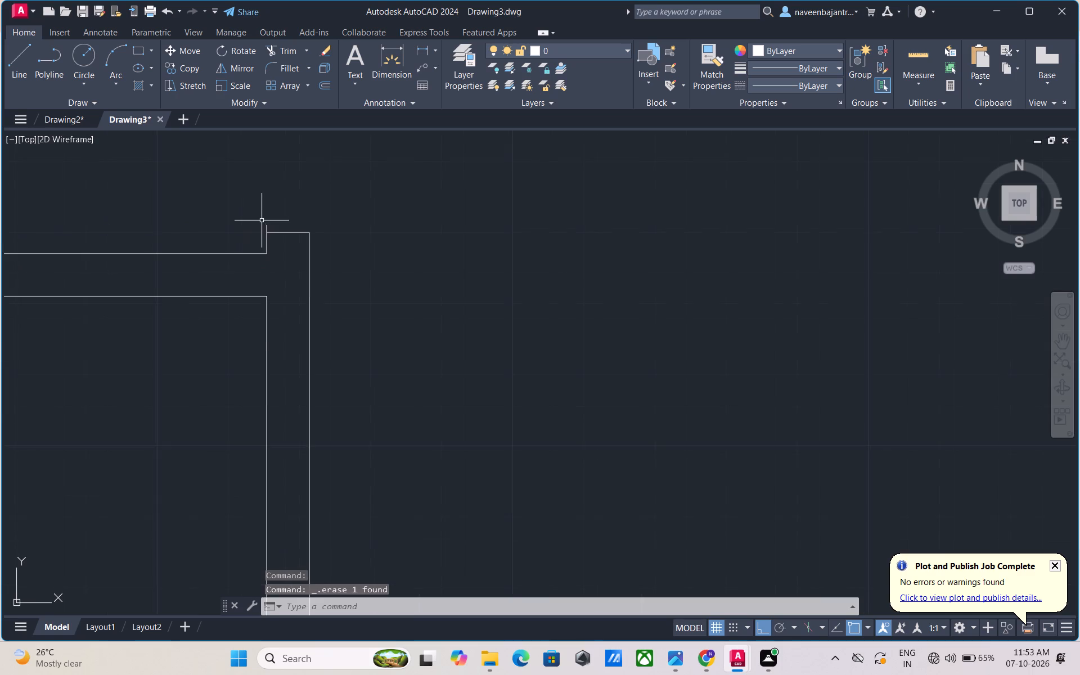
pyautogui.scroll(2, 262, 220)
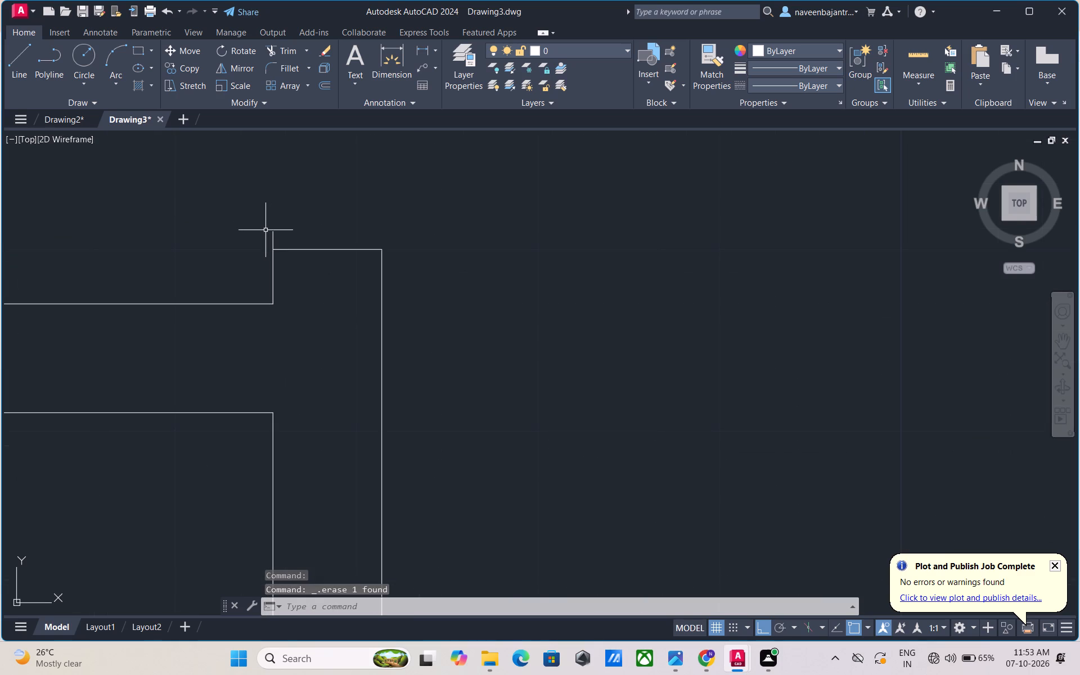
pyautogui.press('t')
pyautogui.press('r')
pyautogui.press('space')
pyautogui.press('space')
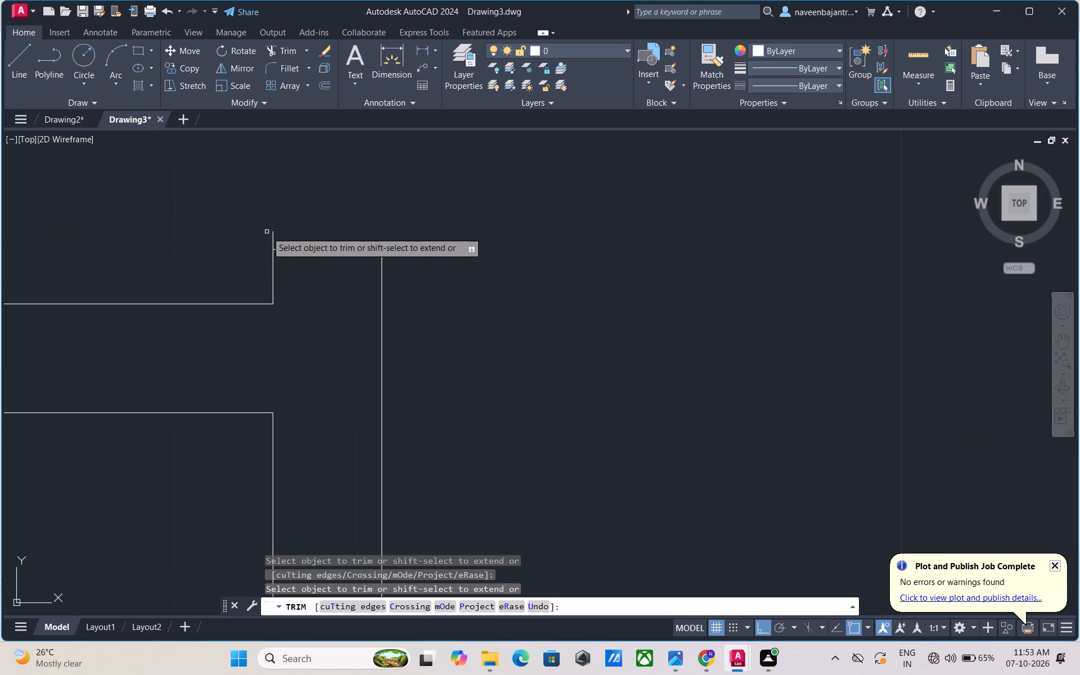
pyautogui.click(272, 235)
pyautogui.scroll(-5, 272, 235)
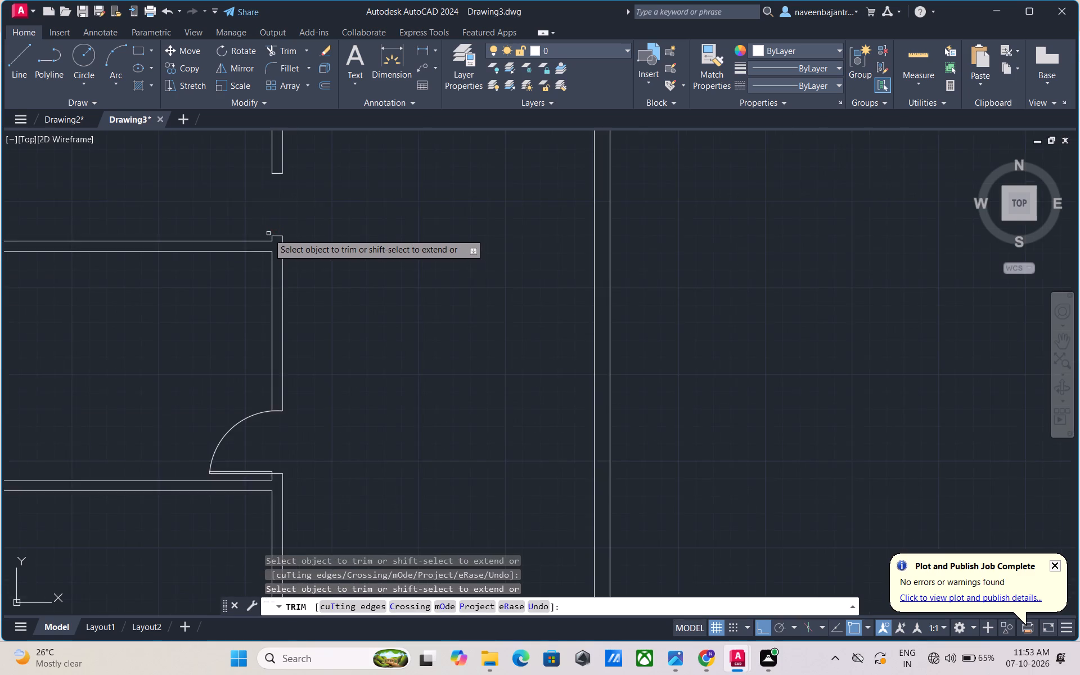
pyautogui.scroll(-2, 268, 233)
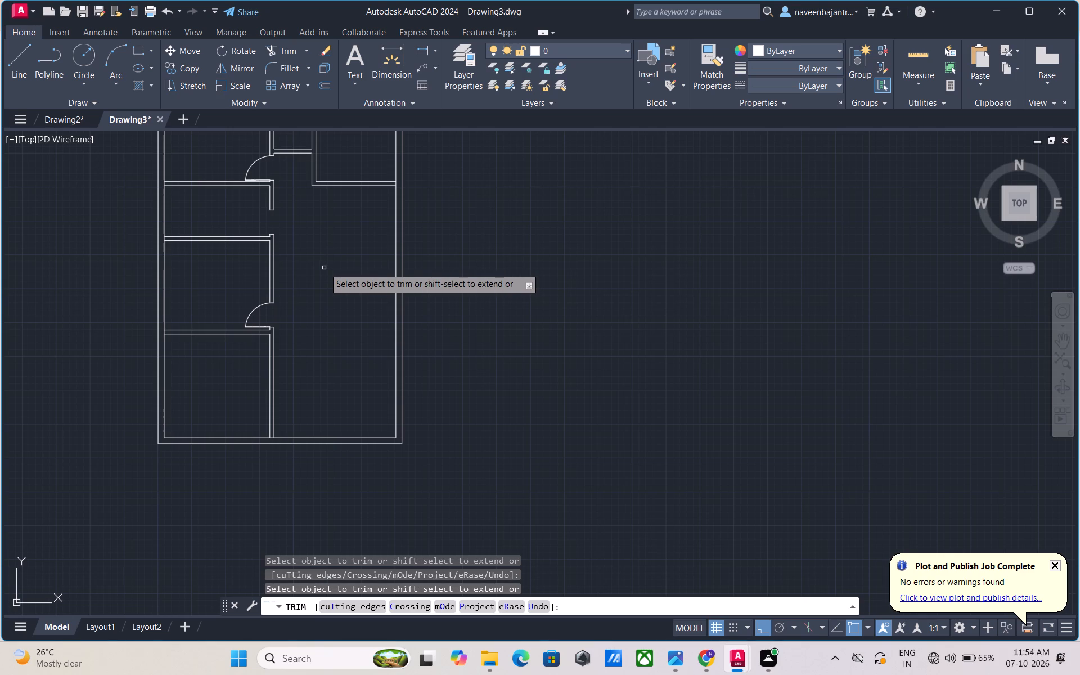
pyautogui.scroll(2, 300, 319)
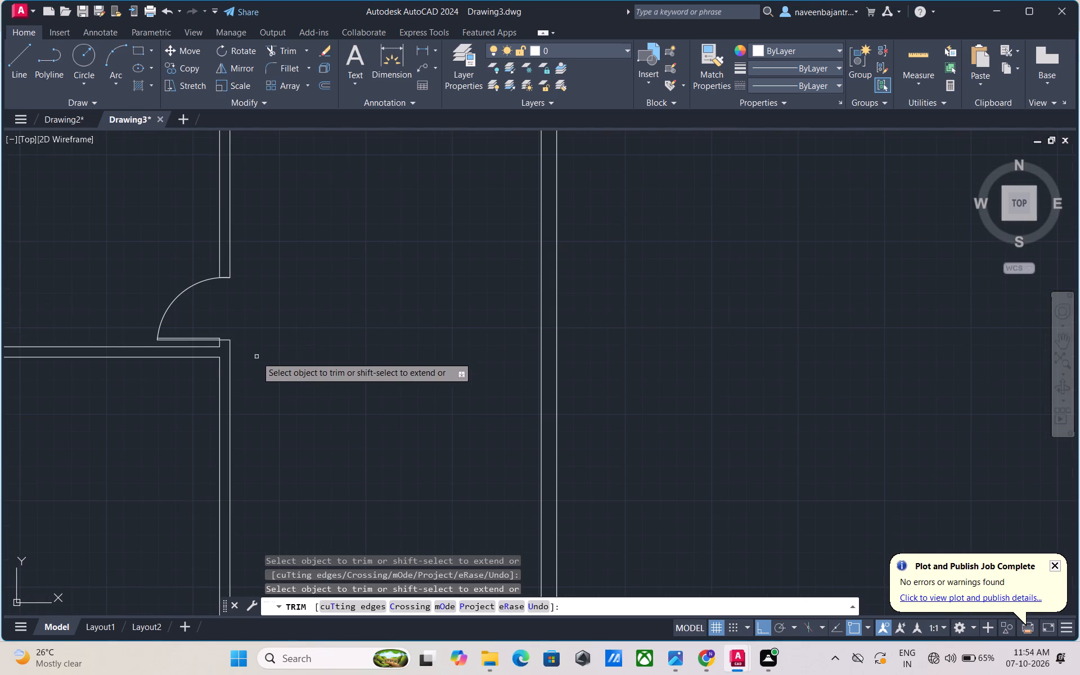
pyautogui.moveTo(238, 374); pyautogui.dragTo(314, 304, button='middle')
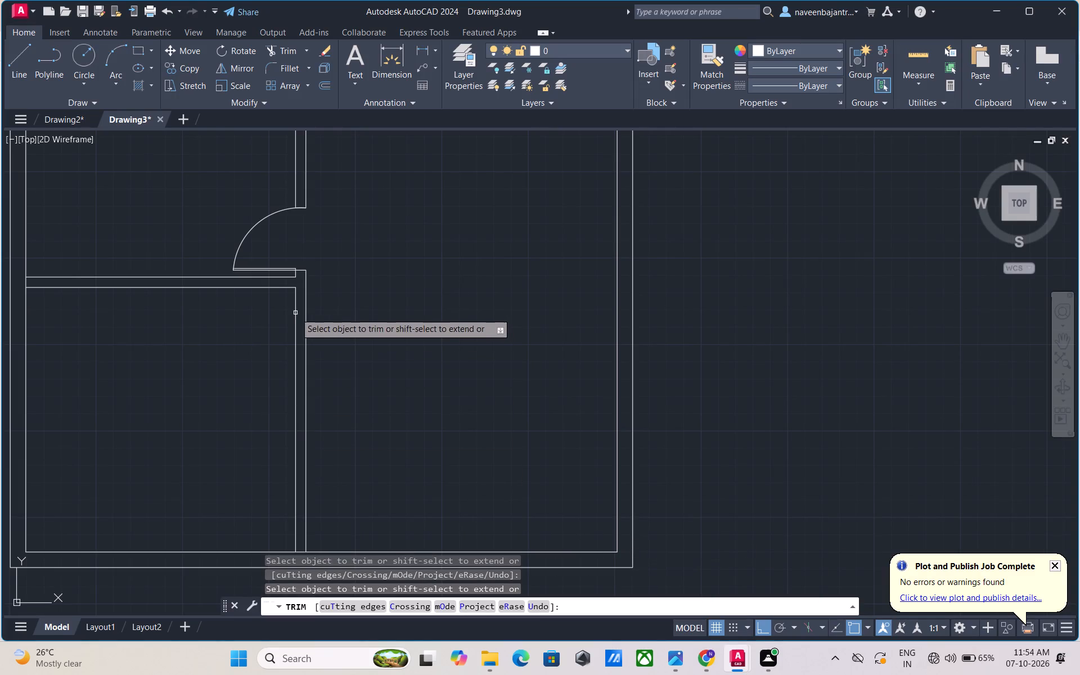
pyautogui.press('Escape')
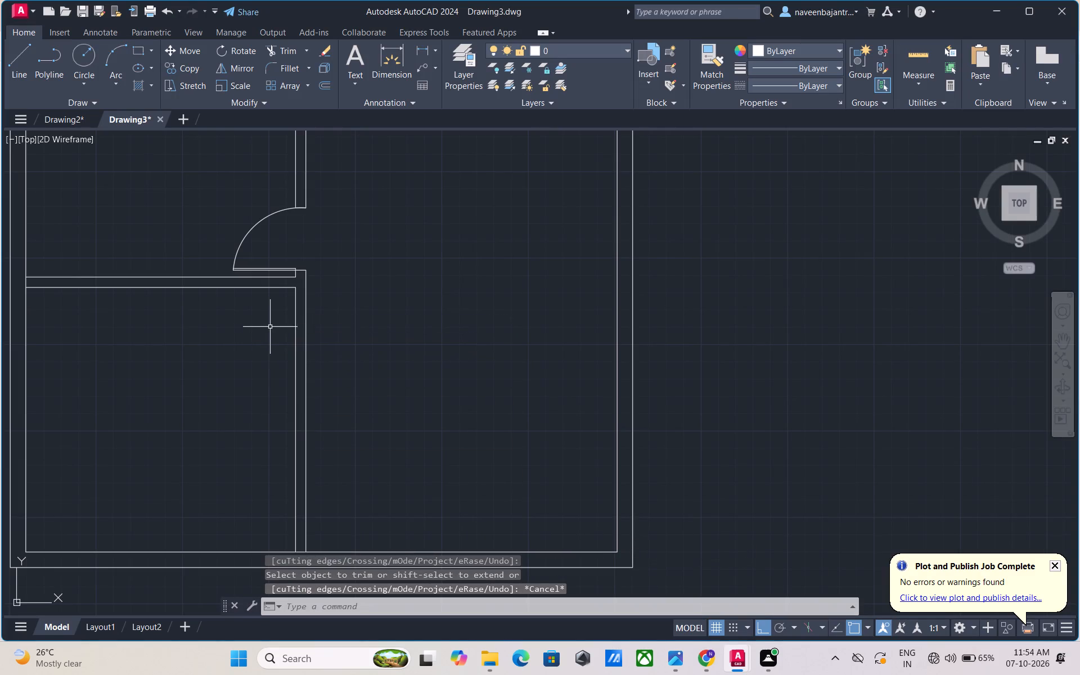
# Draw a line across the vertical partition from the southwest room's northeast inner corner and trim its overhang at the partition's east face.
pyautogui.press('l')
pyautogui.press('space')
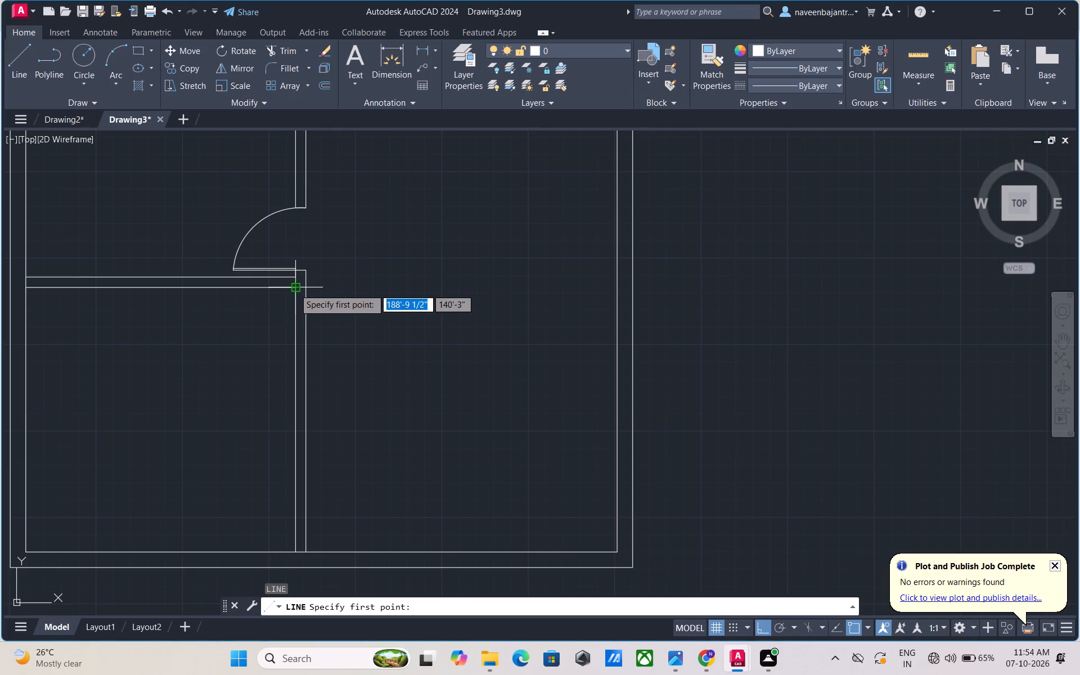
pyautogui.click(294, 289)
pyautogui.click(331, 286)
pyautogui.press('Escape')
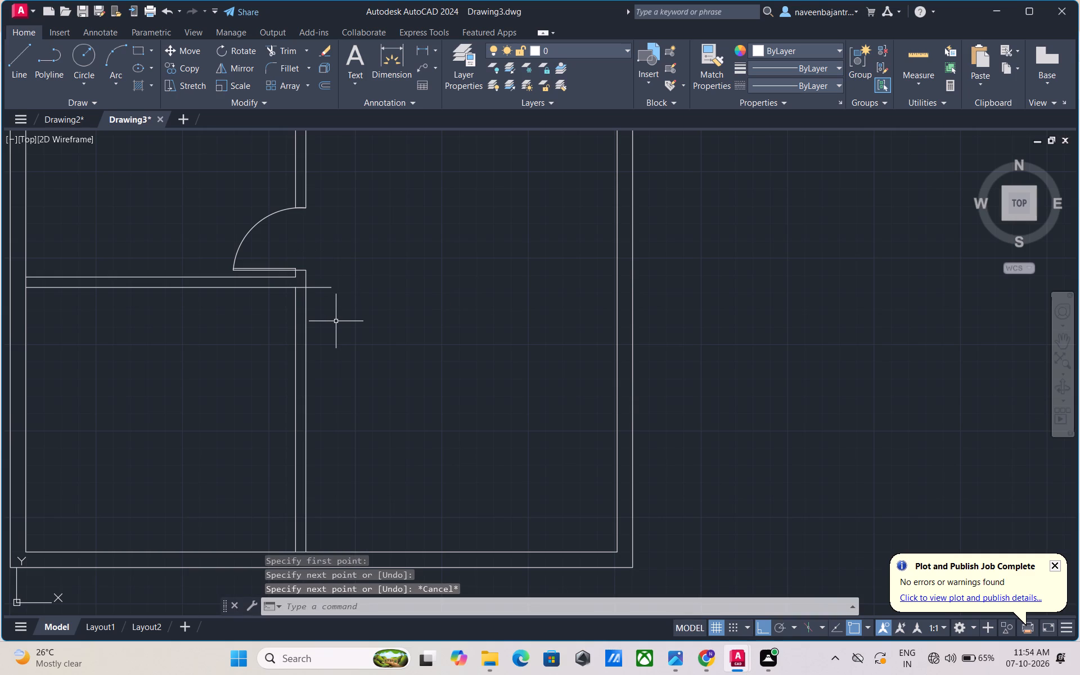
pyautogui.press('t')
pyautogui.press('r')
pyautogui.press('space')
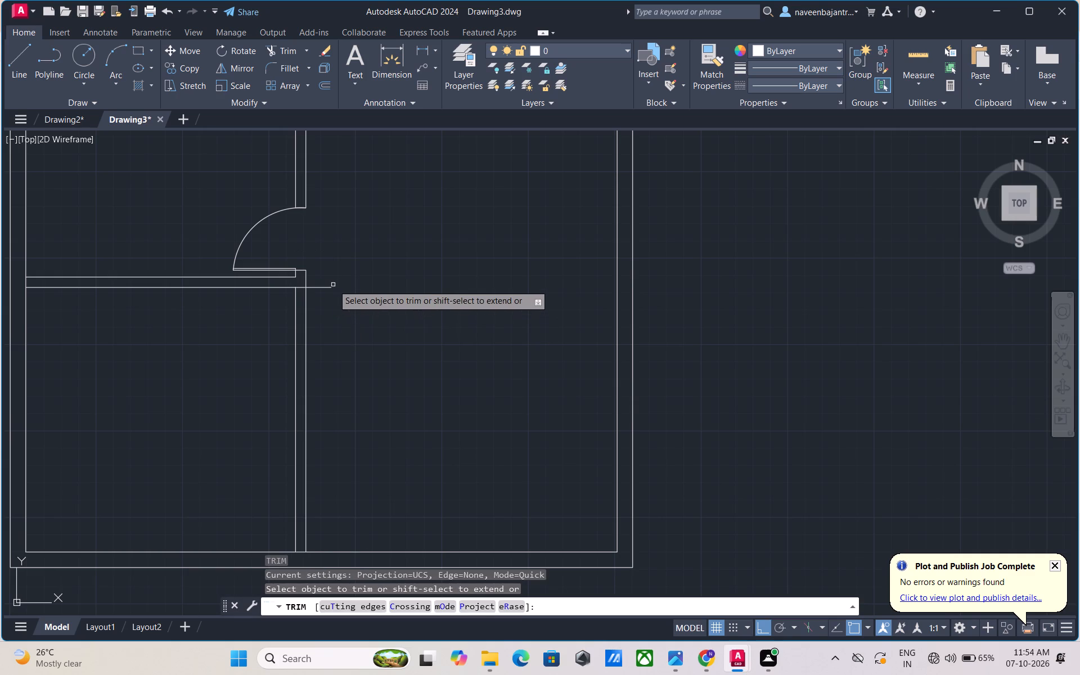
pyautogui.click(330, 288)
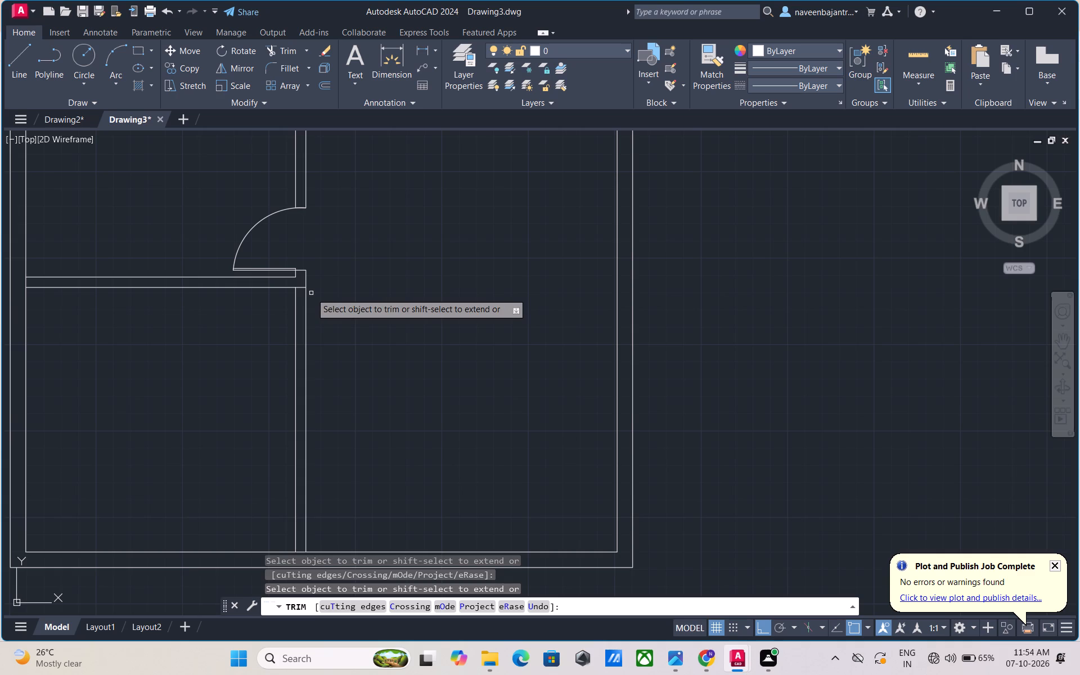
pyautogui.scroll(1, 301, 305)
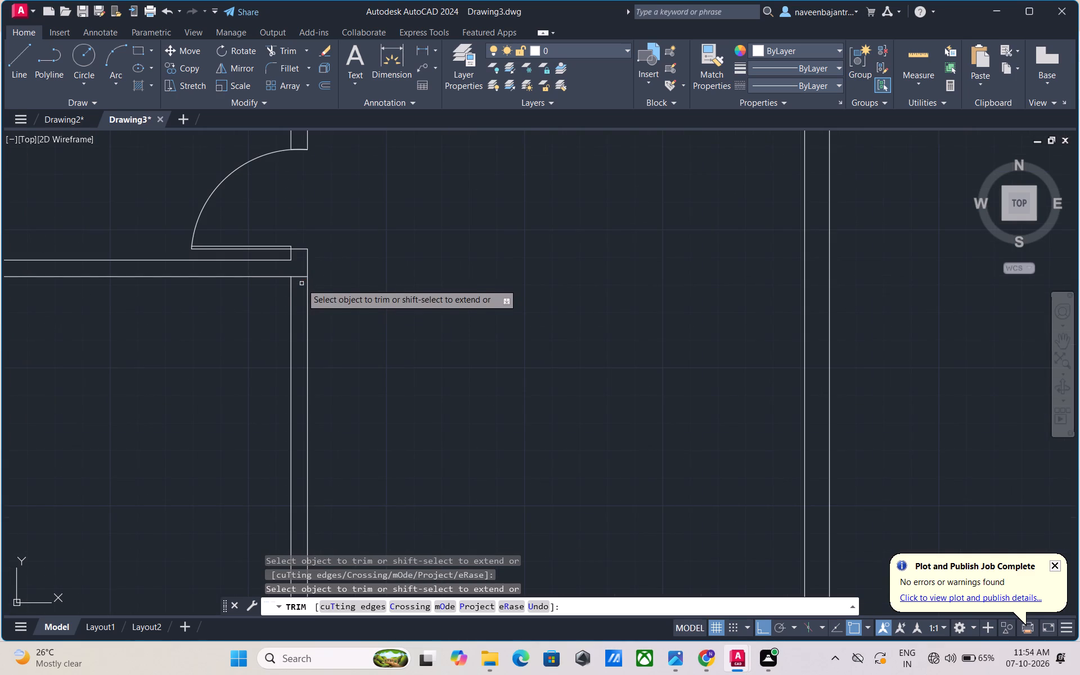
pyautogui.press('Escape')
# Offset the line across the partition 4" to the south to mark the southwest room door's north jamb.
pyautogui.press('o')
pyautogui.press('space')
pyautogui.press('space')
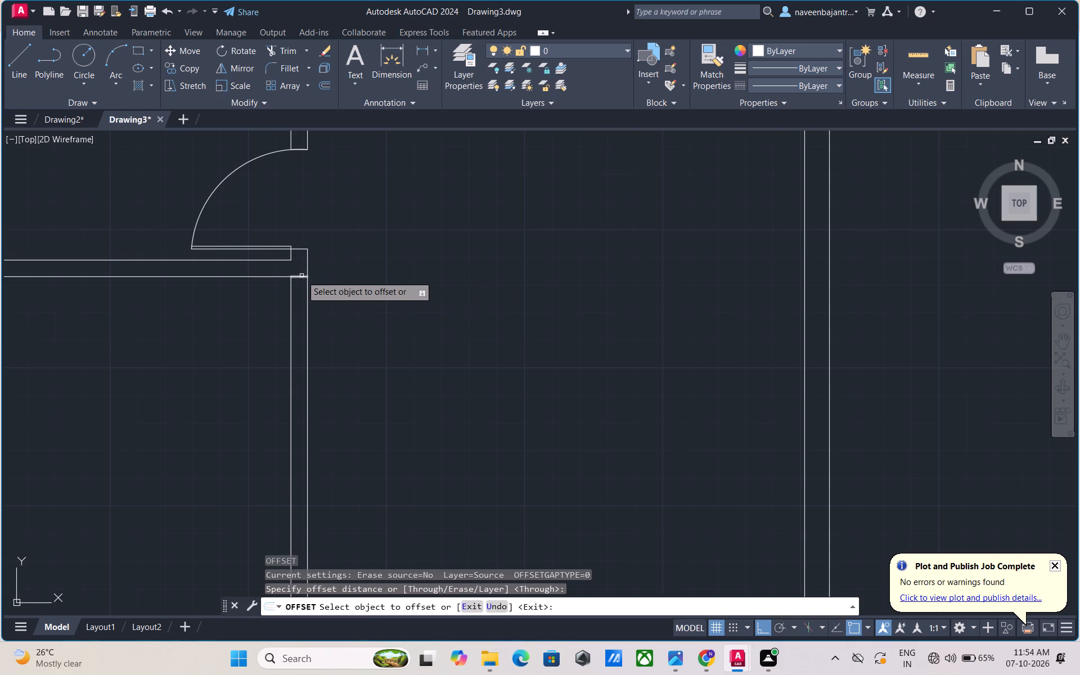
pyautogui.click(301, 276)
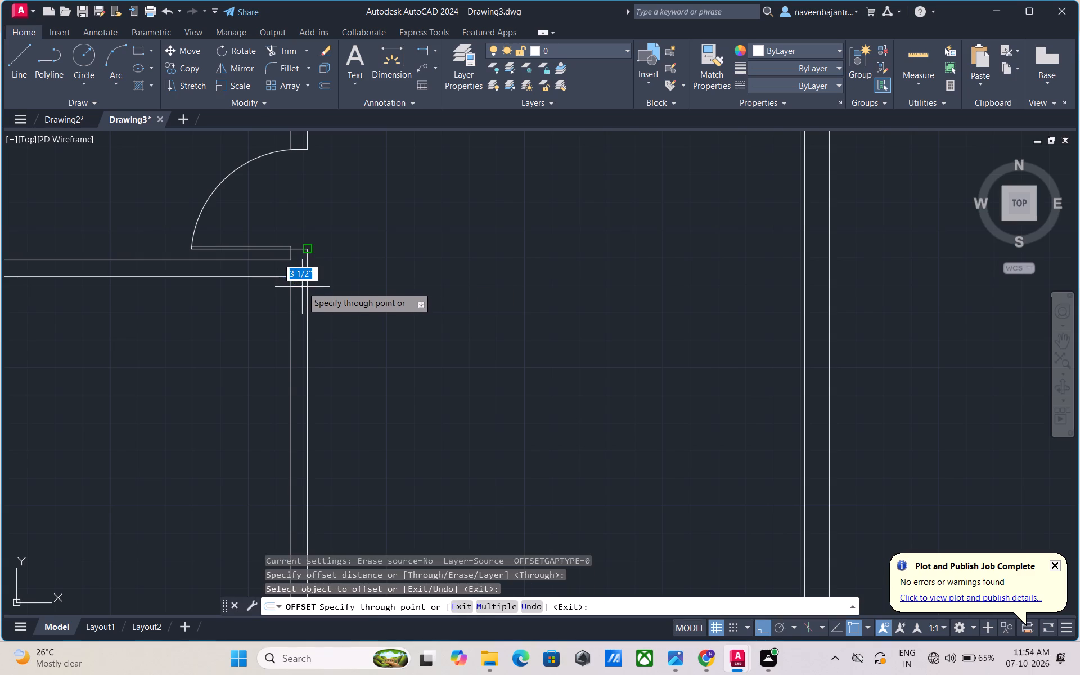
pyautogui.press('4')
pyautogui.hotkey('shift', '"')
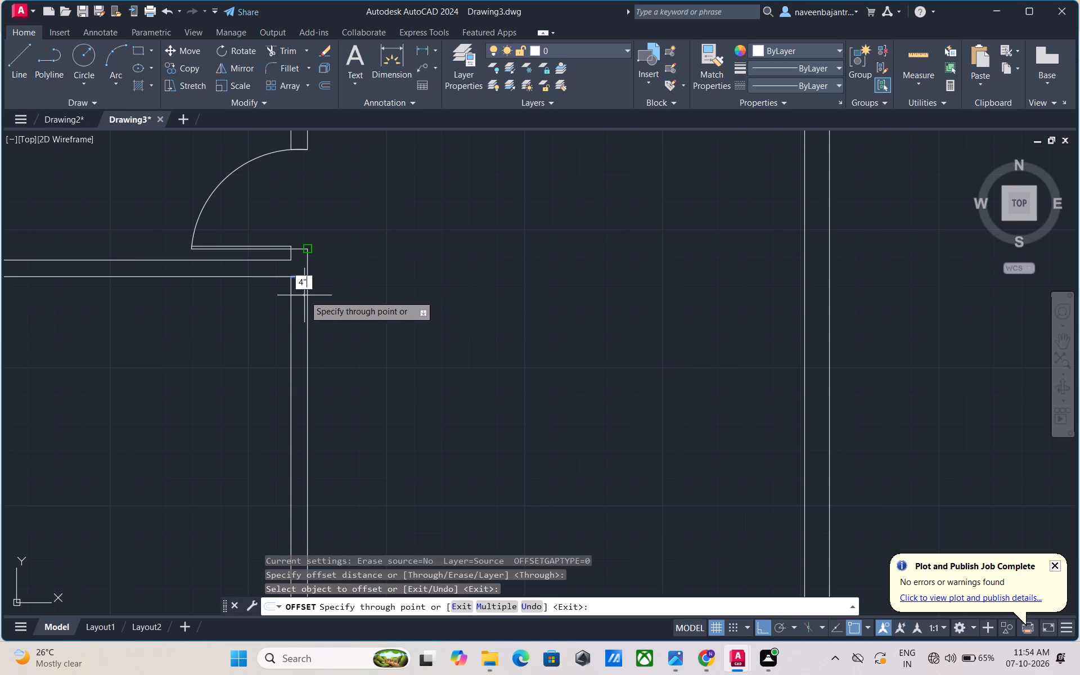
pyautogui.press('Return')
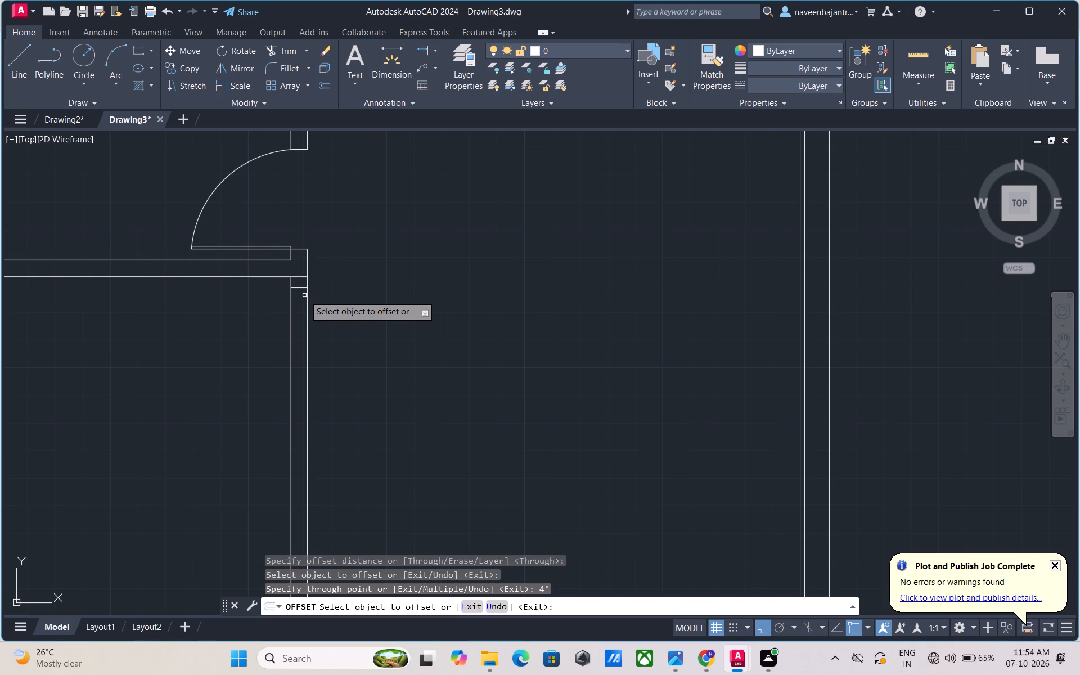
pyautogui.press('Escape')
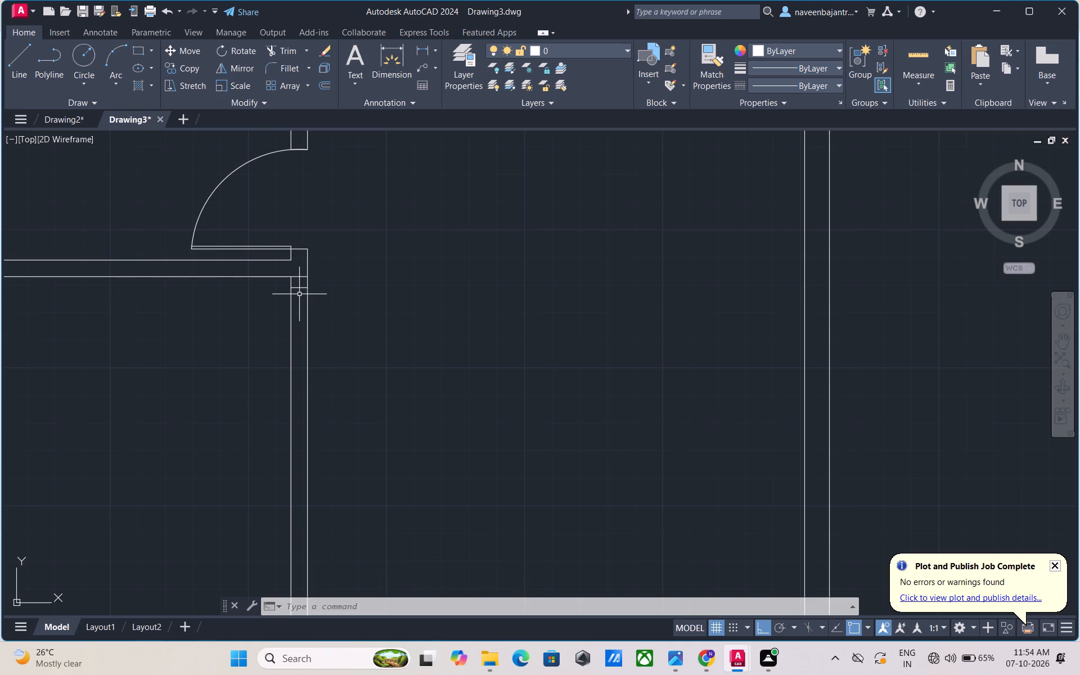
# Draw a 3' door leaf line westward from the west end of the southwest room door's north jamb.
pyautogui.write('l')
pyautogui.press('space')
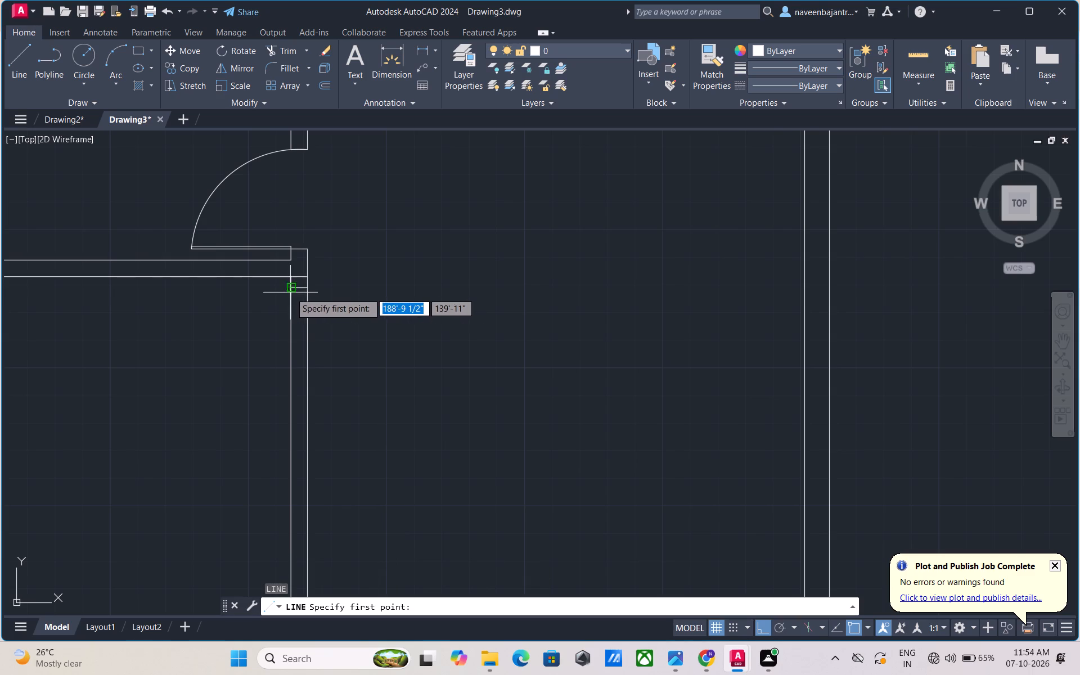
pyautogui.click(289, 288)
pyautogui.press('3')
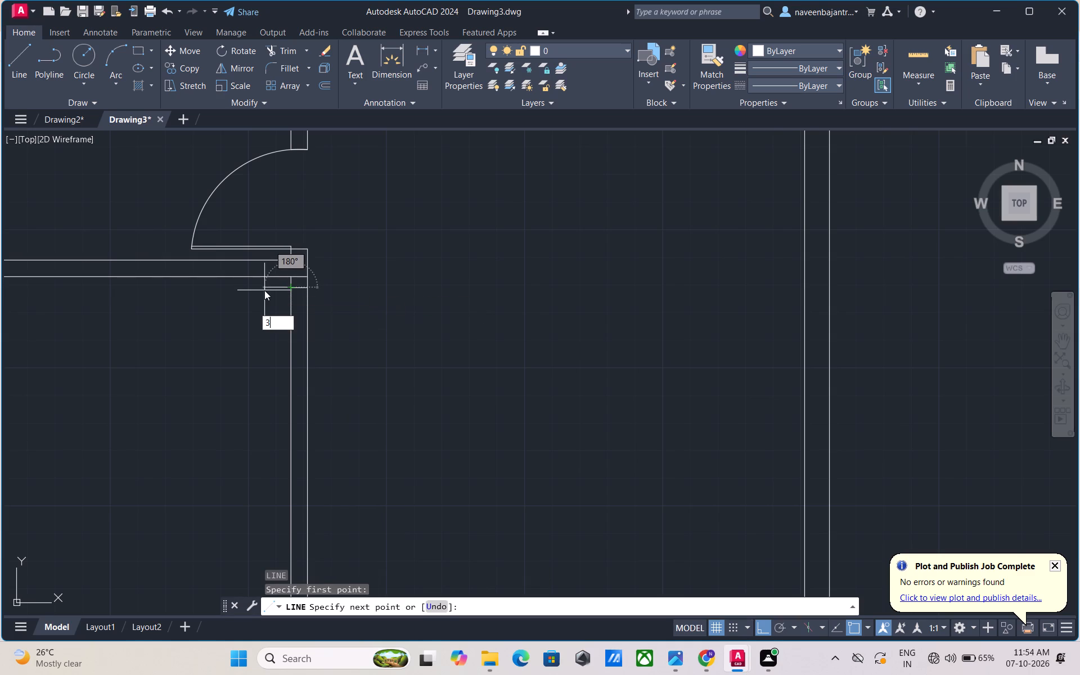
pyautogui.press("'")
pyautogui.press('Return')
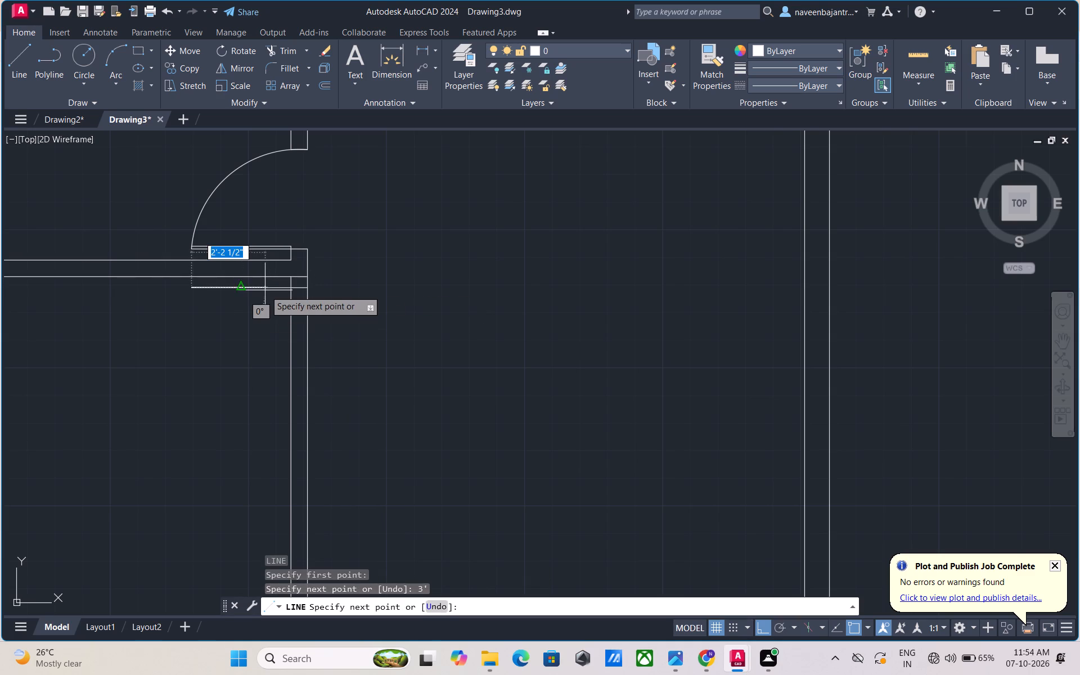
pyautogui.press('Escape')
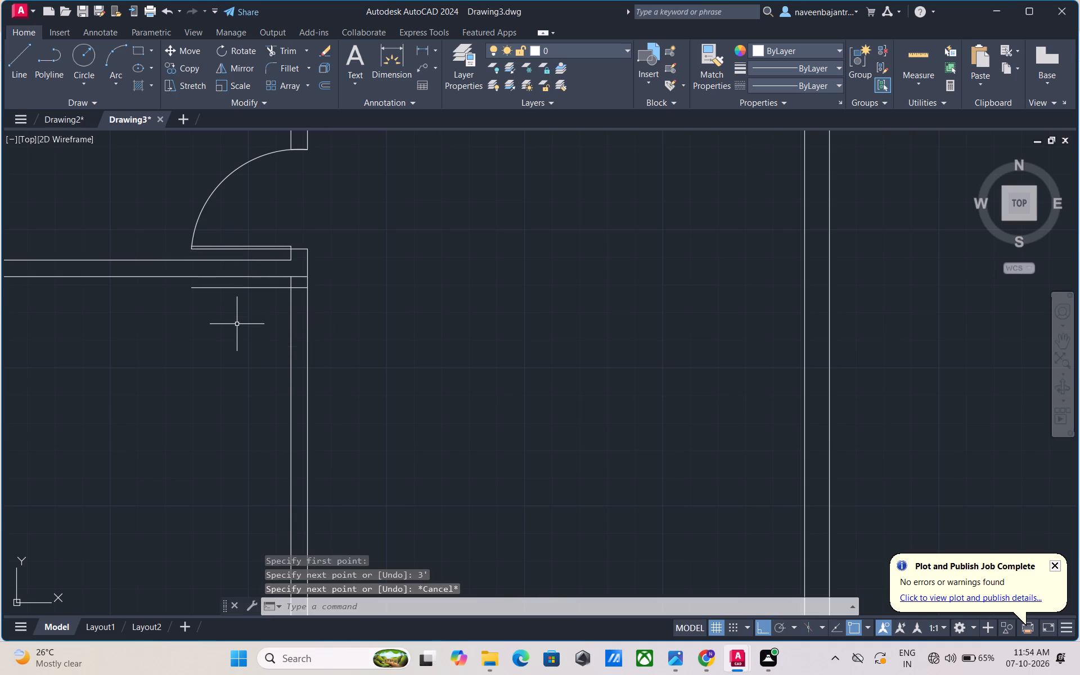
# Offset the new door leaf line 1" to the south to give the leaf its thickness.
pyautogui.press('o')
pyautogui.press('space')
pyautogui.press('space')
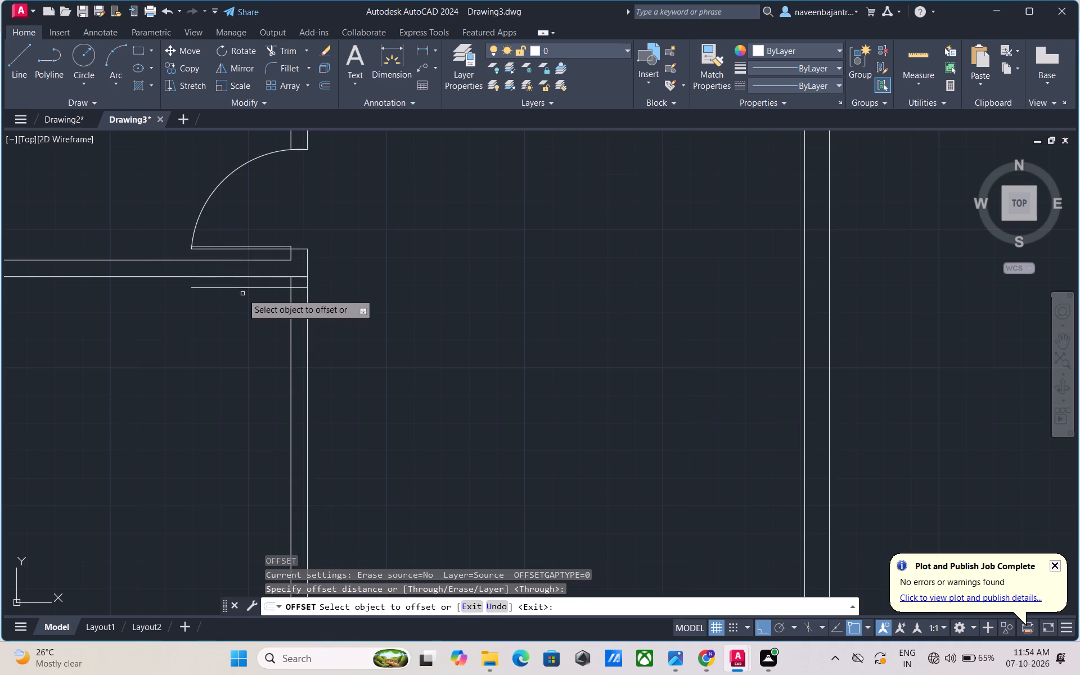
pyautogui.click(241, 289)
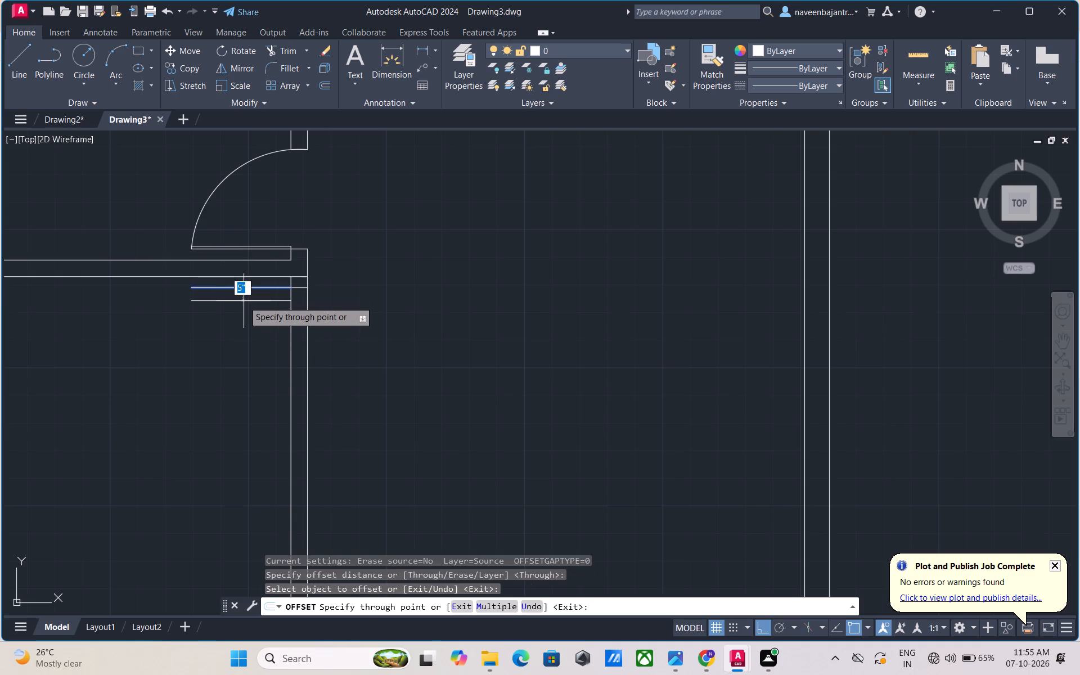
pyautogui.press('1')
pyautogui.hotkey('shift', '"')
pyautogui.press('Return')
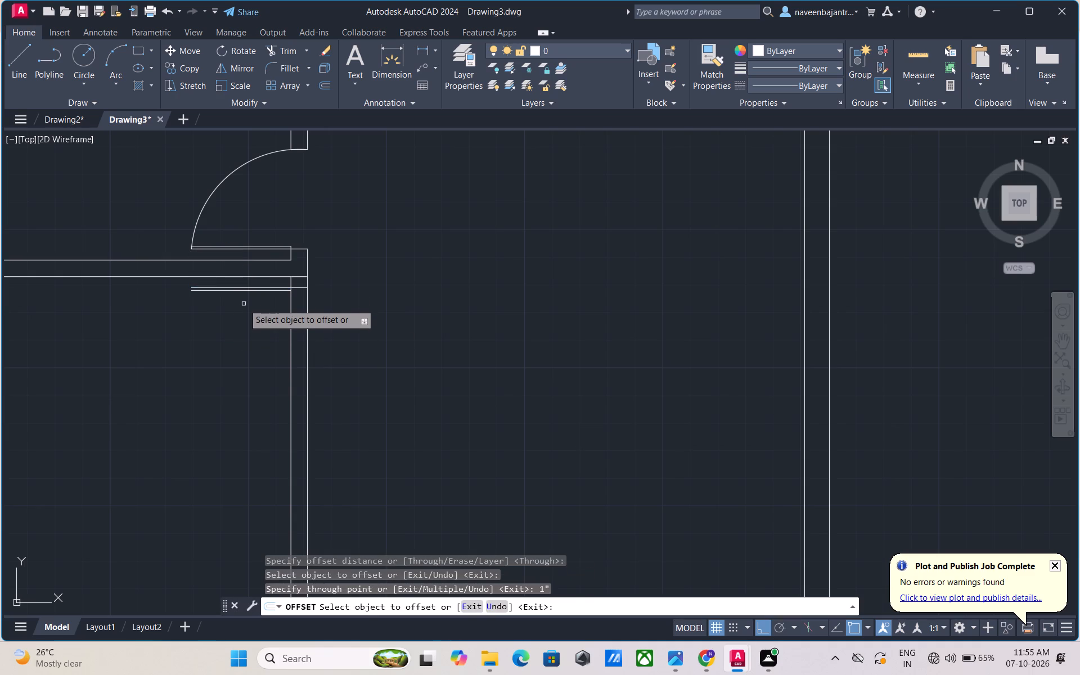
pyautogui.press('Escape')
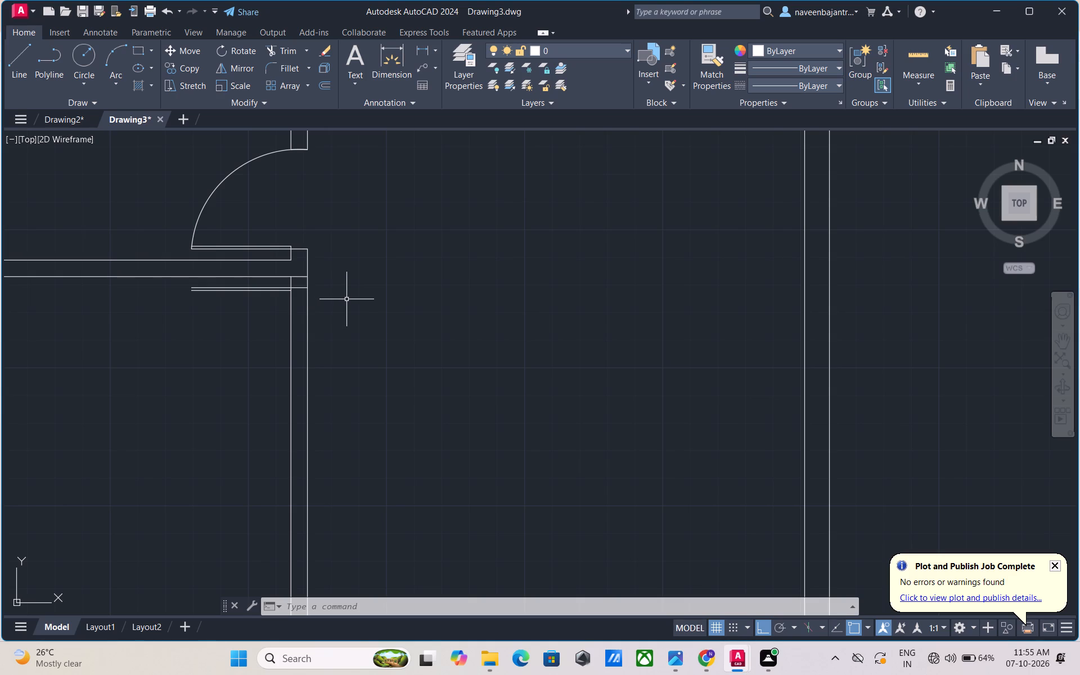
# Offset the southwest room door's north jamb line 3' to the south to mark the south jamb.
pyautogui.press('o')
pyautogui.press('space')
pyautogui.press('space')
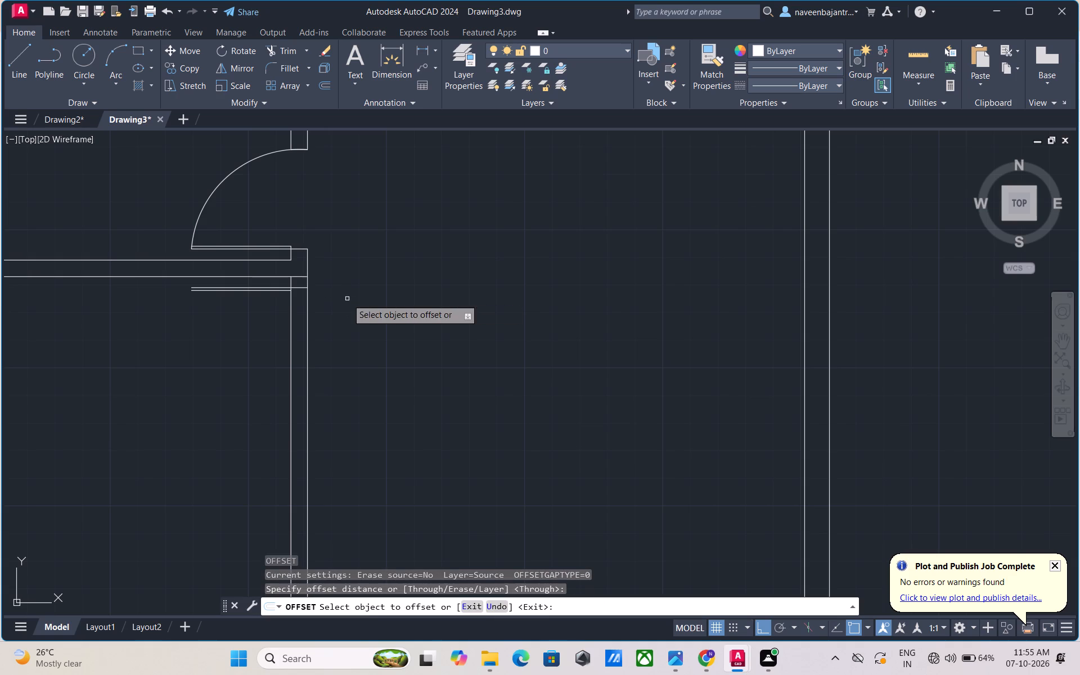
pyautogui.click(301, 289)
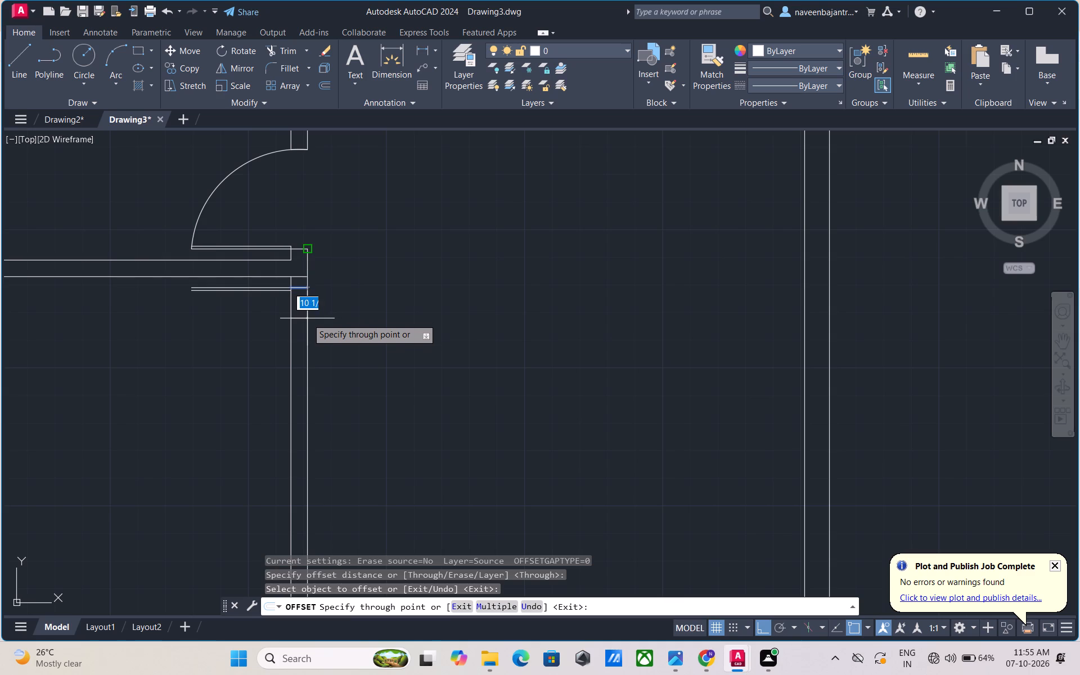
pyautogui.write("3'")
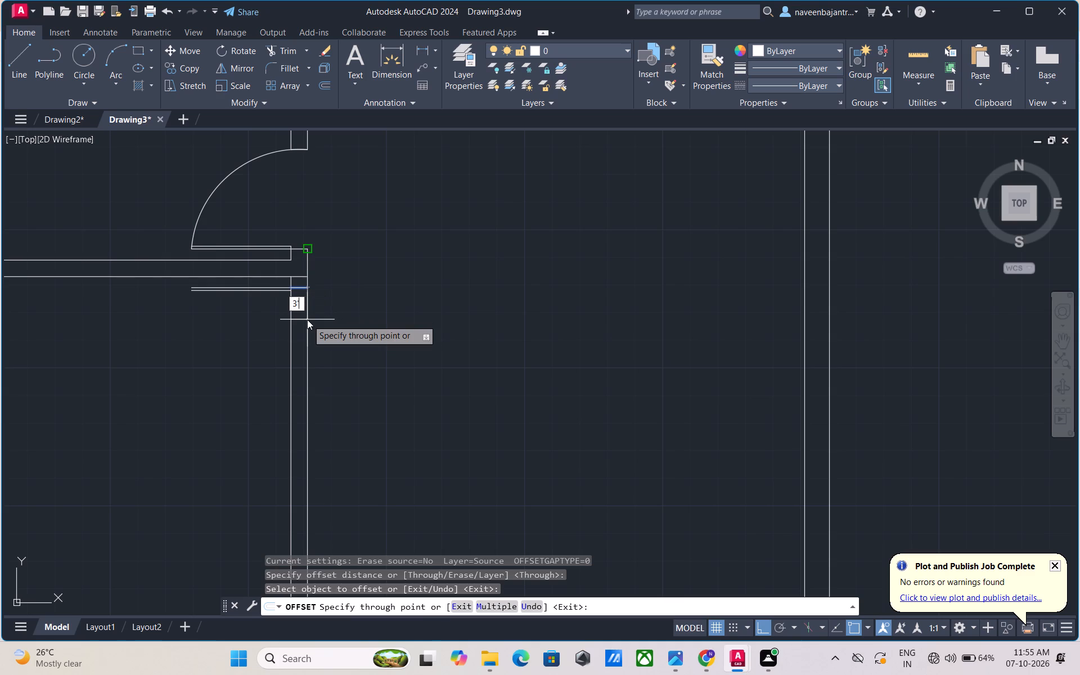
pyautogui.press('Return')
pyautogui.press('Escape')
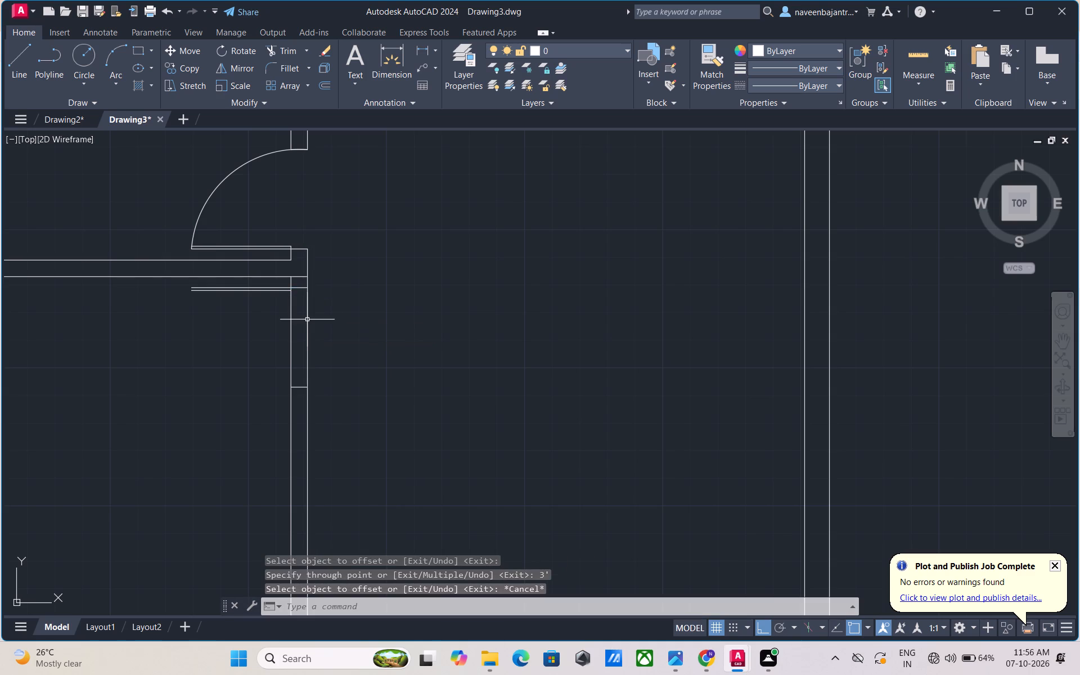
# Trim both partition faces between the southwest room door's jambs and the leftover line across the partition at the room's northeast corner.
pyautogui.press('t')
pyautogui.press('r')
pyautogui.press('space')
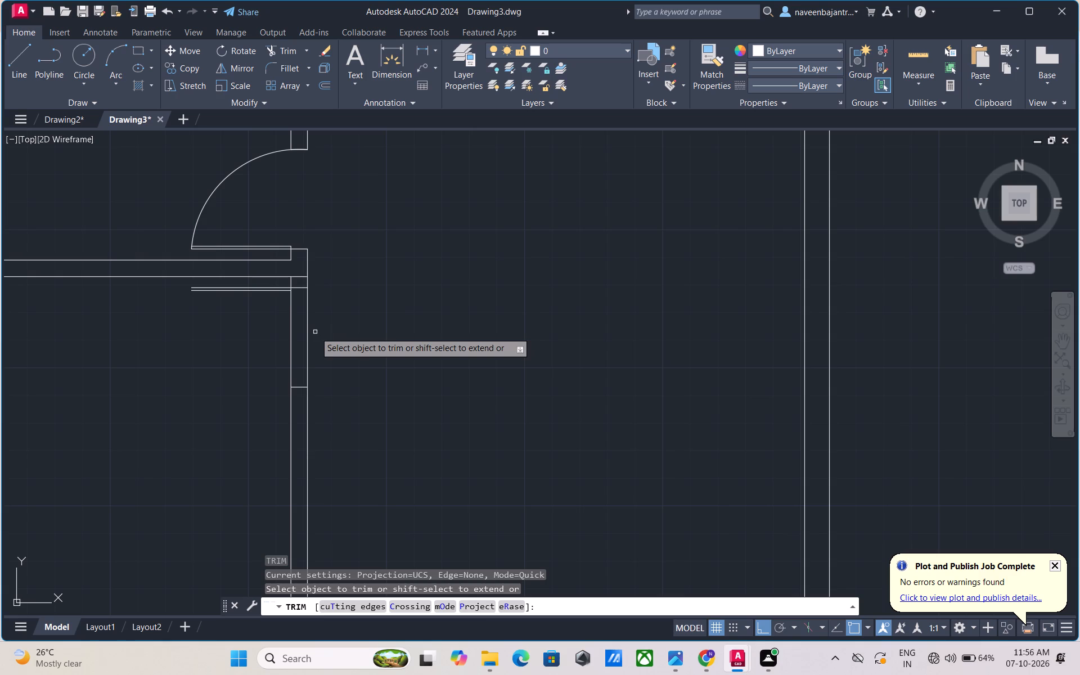
pyautogui.click(308, 336)
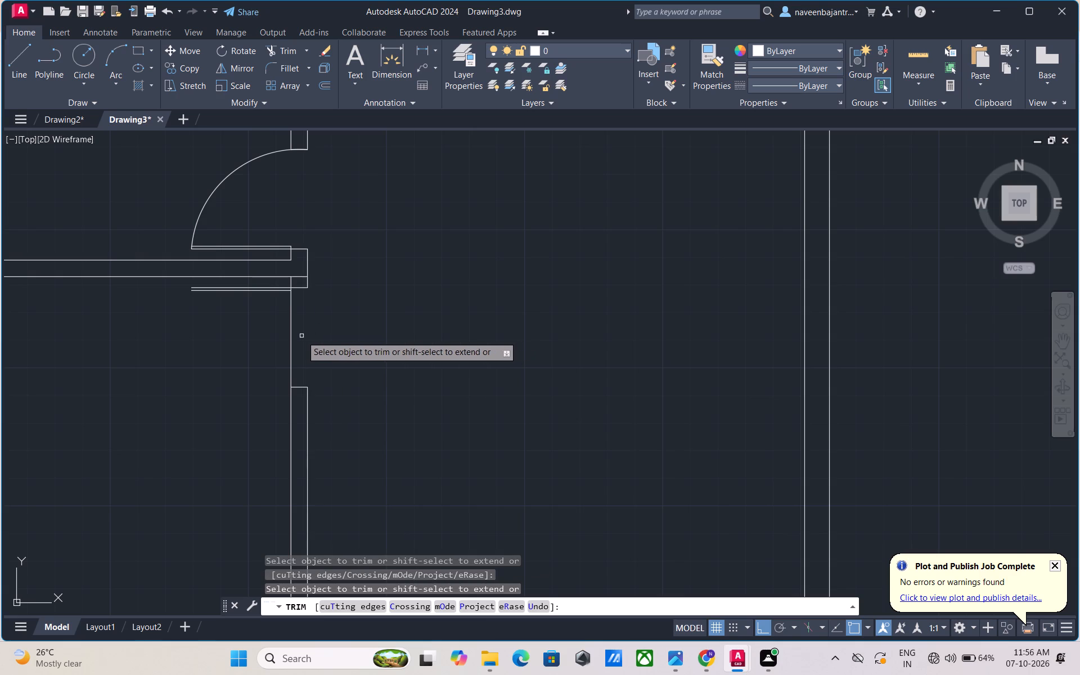
pyautogui.click(291, 337)
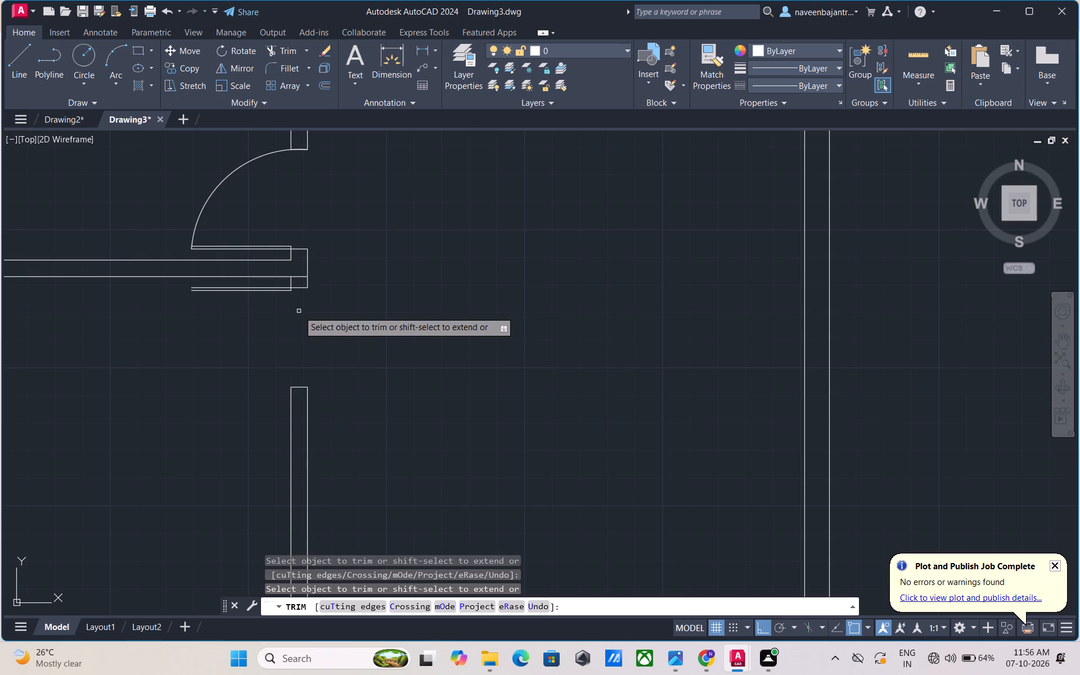
pyautogui.click(298, 277)
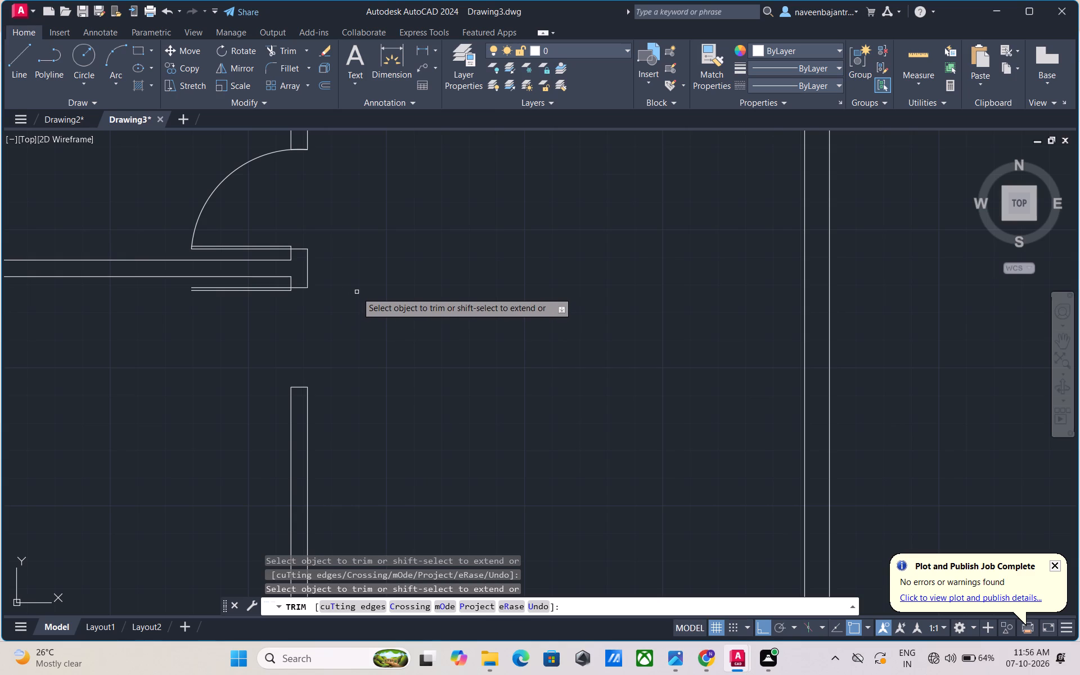
pyautogui.press('Escape')
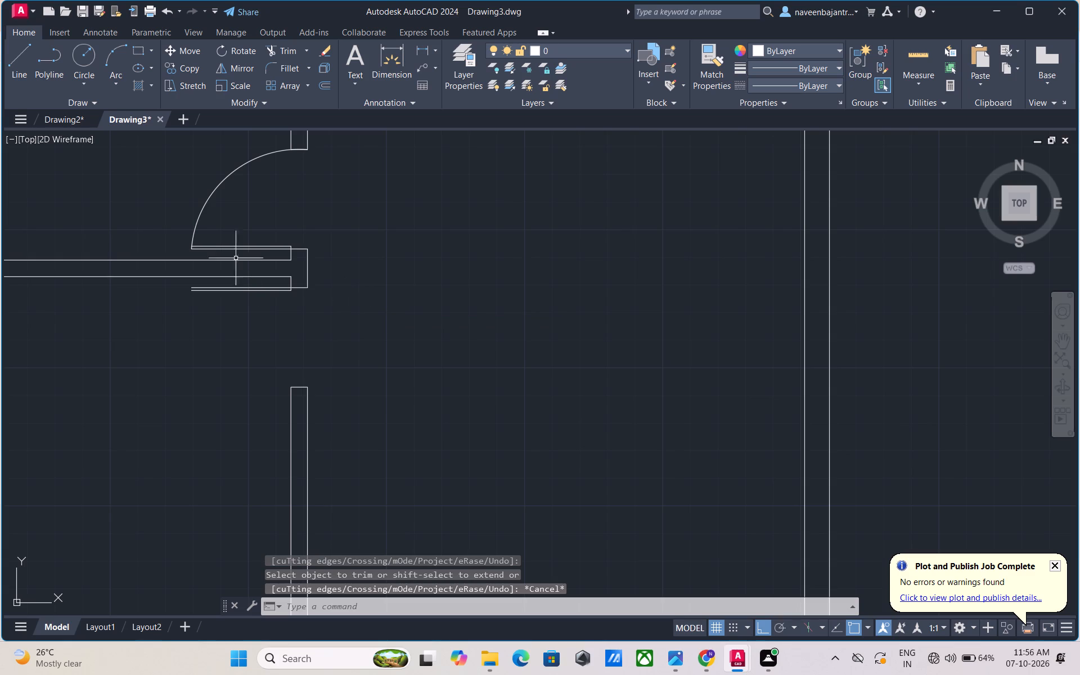
# Draw the southwest room door's swing arc from the leaf's west end through the south jamb's west end to near its east end.
pyautogui.click(114, 56)
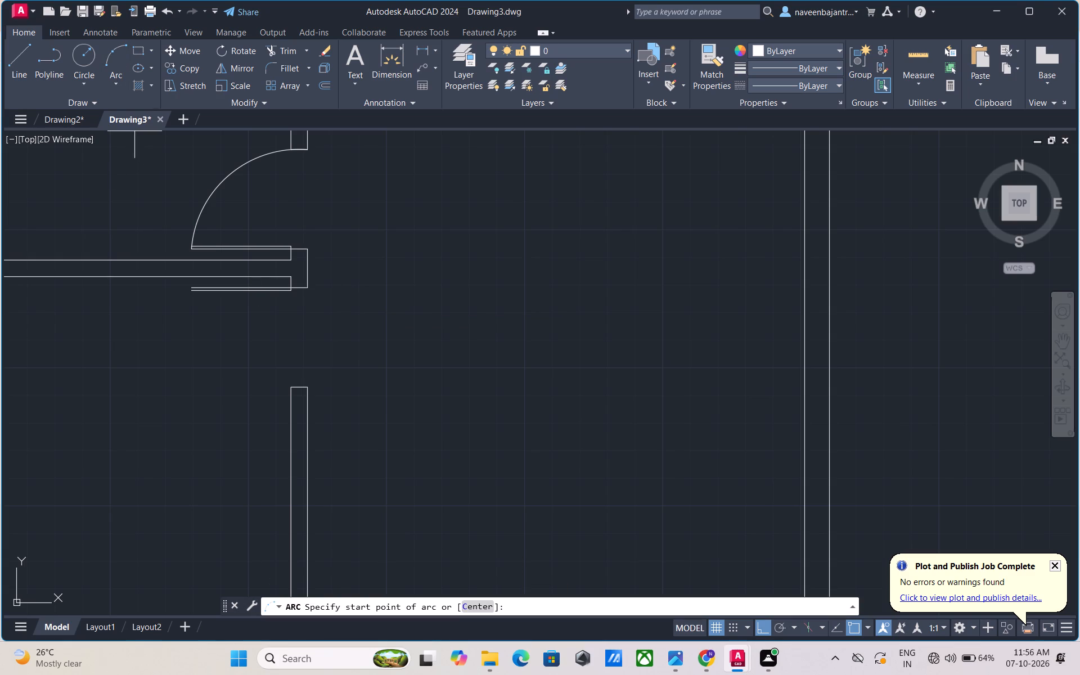
pyautogui.scroll(1, 190, 289)
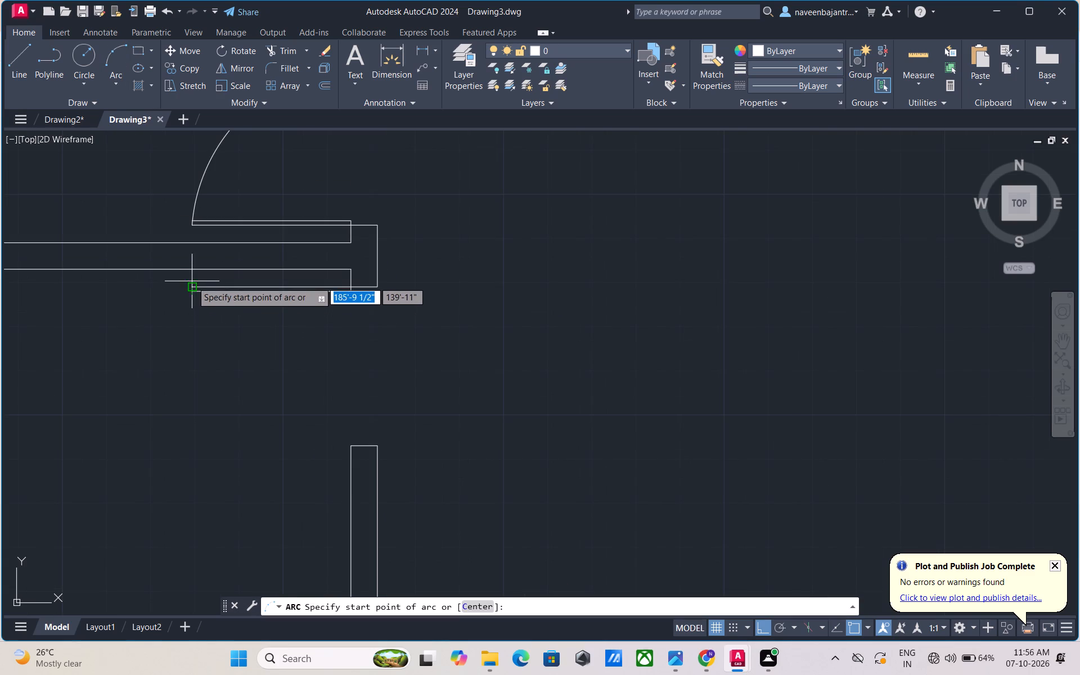
pyautogui.click(192, 284)
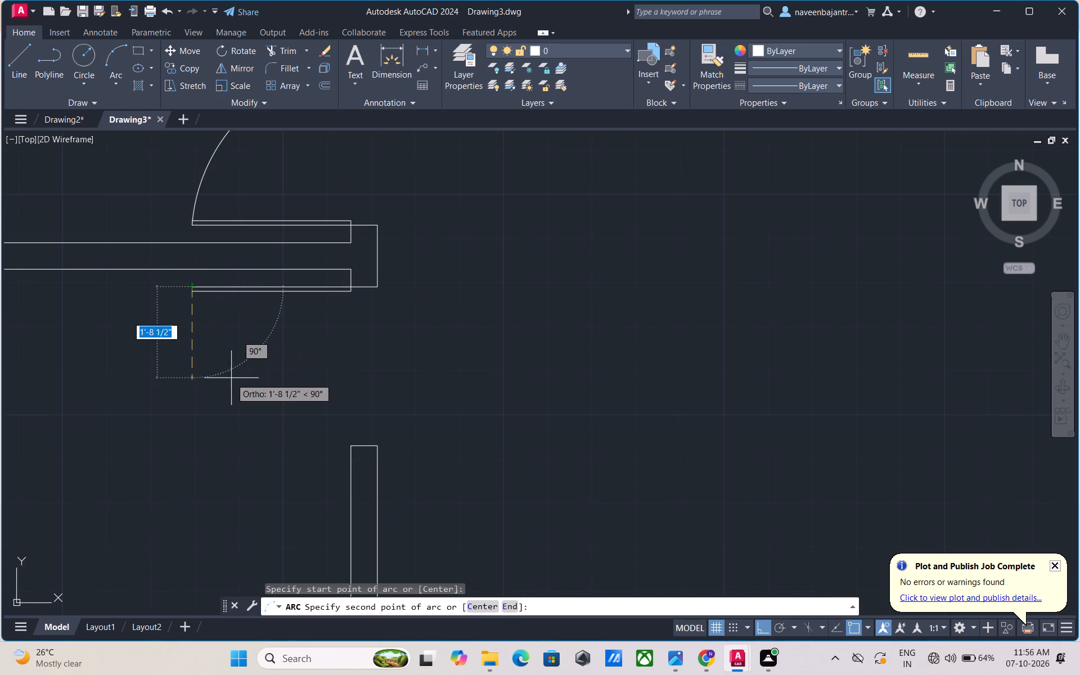
pyautogui.click(352, 447)
pyautogui.click(375, 447)
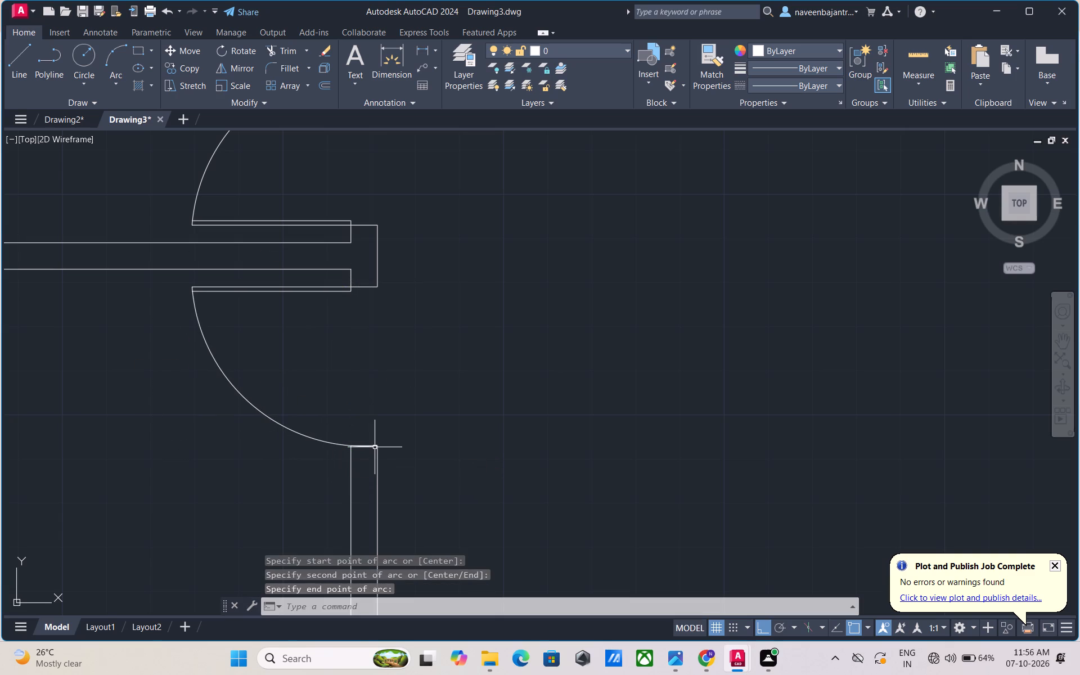
pyautogui.press('Escape')
pyautogui.scroll(3, 383, 467)
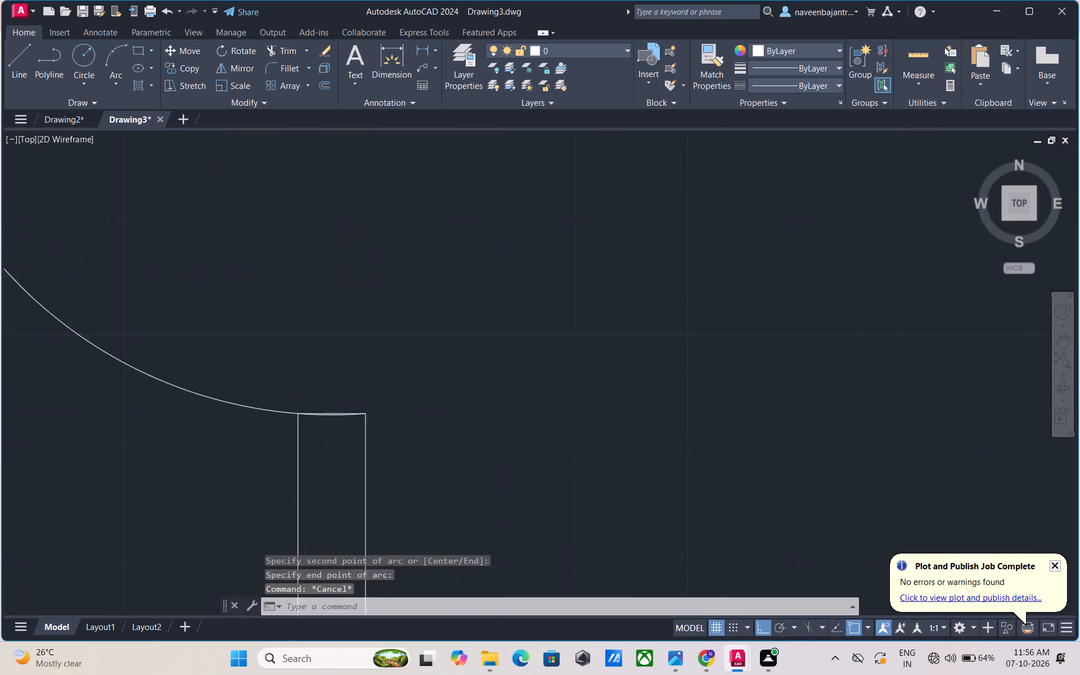
pyautogui.scroll(-4, 384, 467)
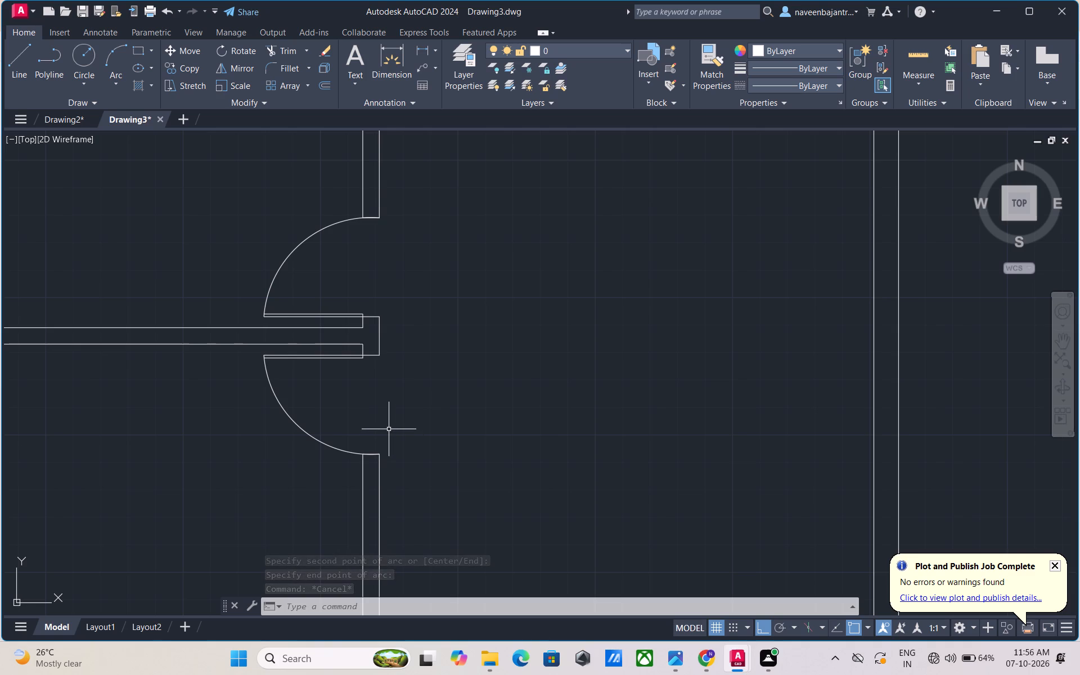
# Draw a 1' line westward across the vertical partition from the northeast room's southwest inner corner.
pyautogui.moveTo(389, 429); pyautogui.dragTo(375, 422, button='middle')
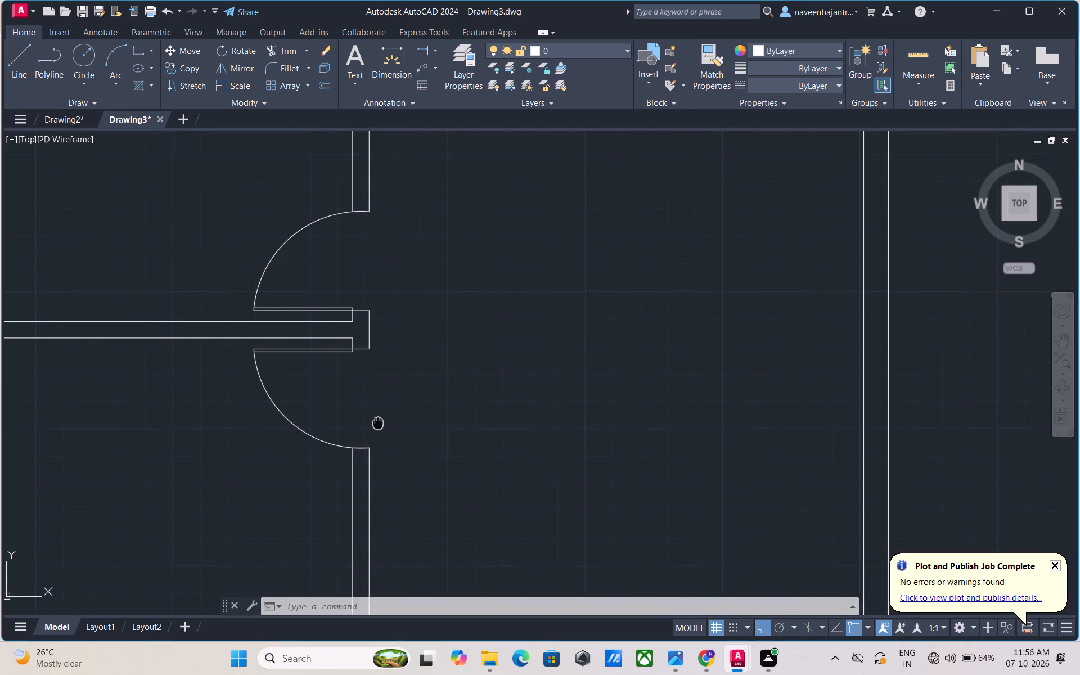
pyautogui.moveTo(375, 422); pyautogui.dragTo(348, 410, button='middle')
pyautogui.scroll(-2, 337, 407)
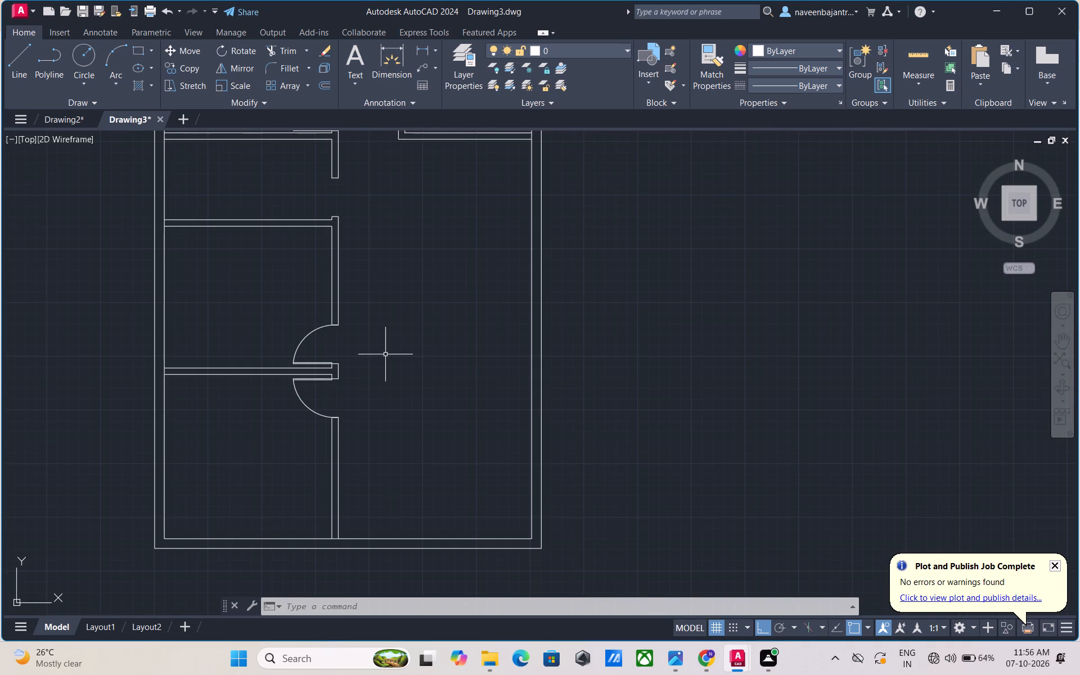
pyautogui.moveTo(454, 310); pyautogui.dragTo(431, 383, button='middle')
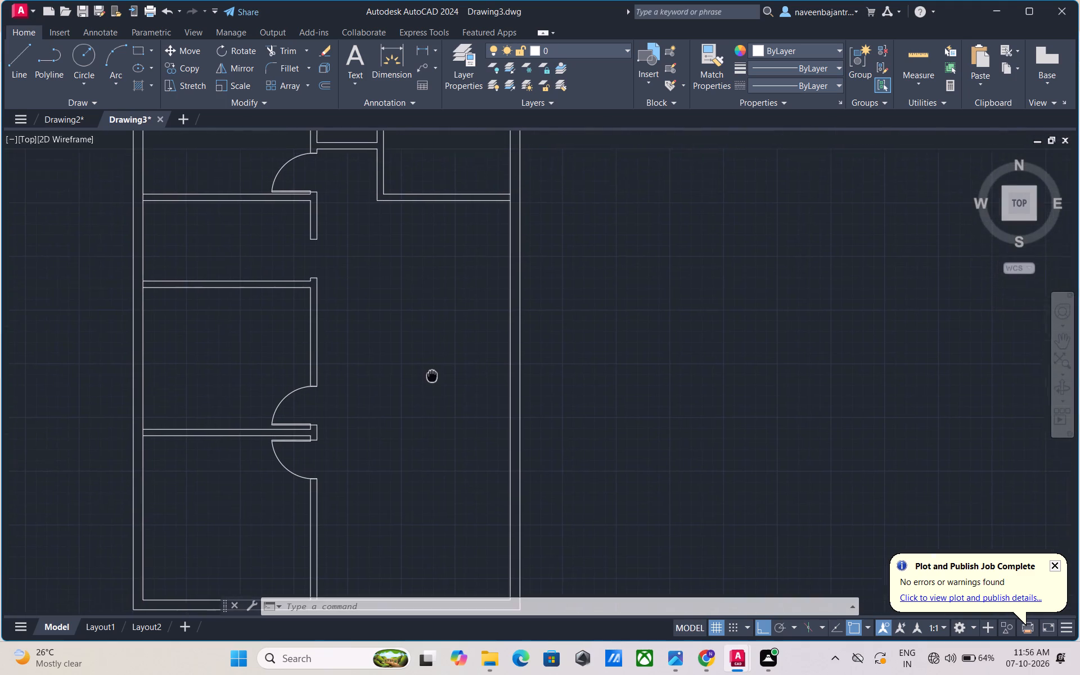
pyautogui.moveTo(431, 383); pyautogui.dragTo(424, 431, button='middle')
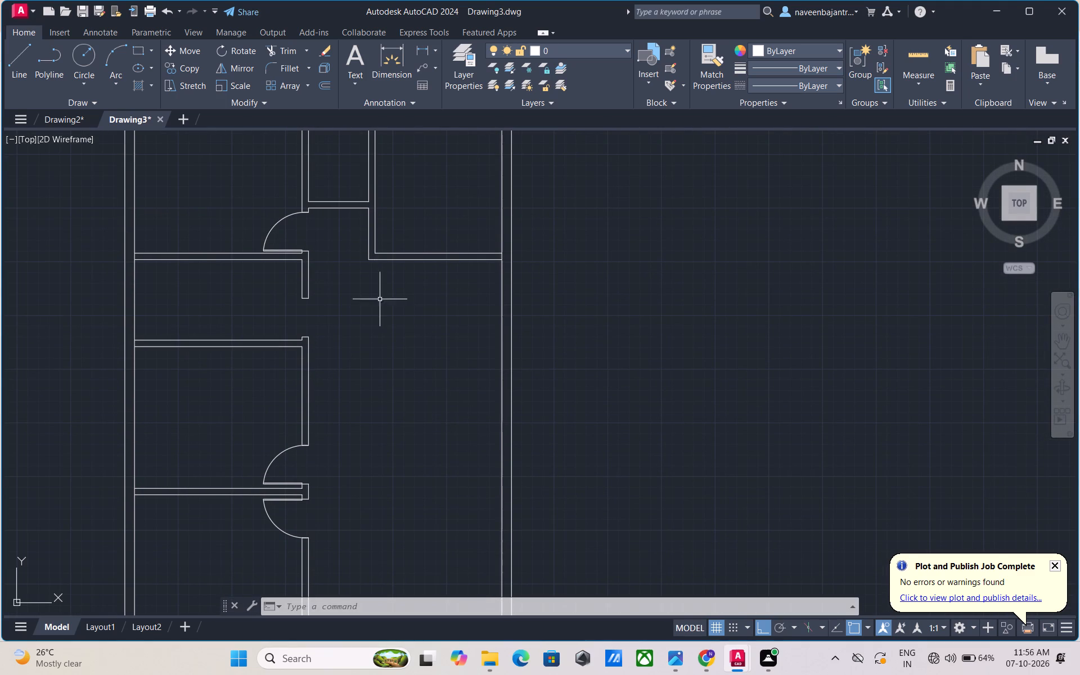
pyautogui.moveTo(381, 304); pyautogui.dragTo(354, 375, button='middle')
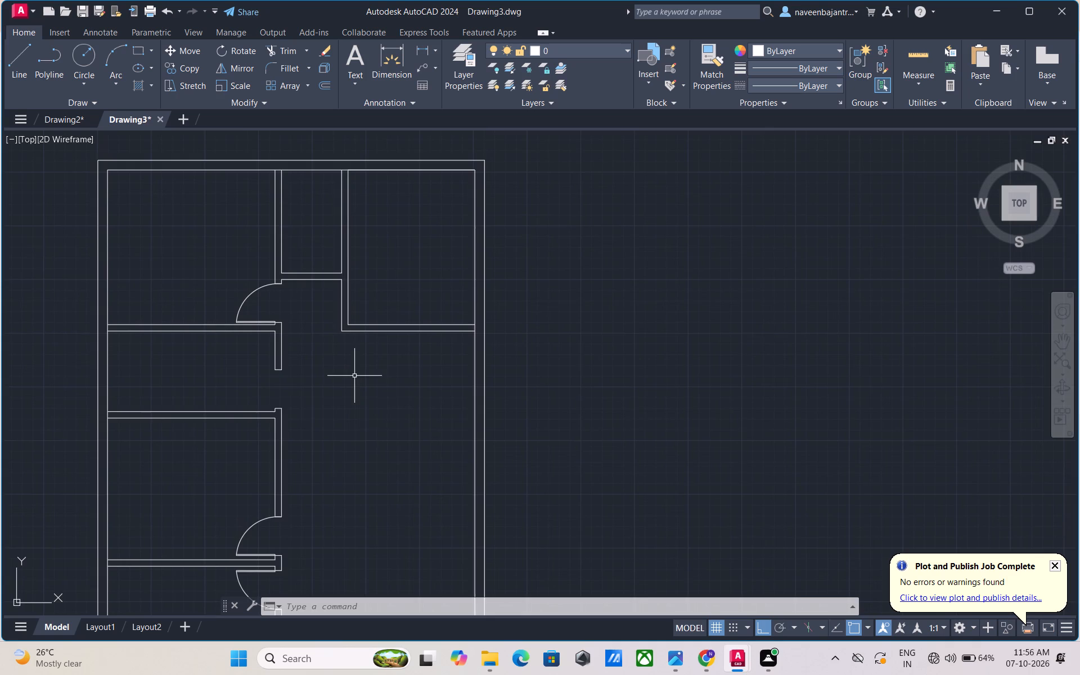
pyautogui.scroll(2, 354, 376)
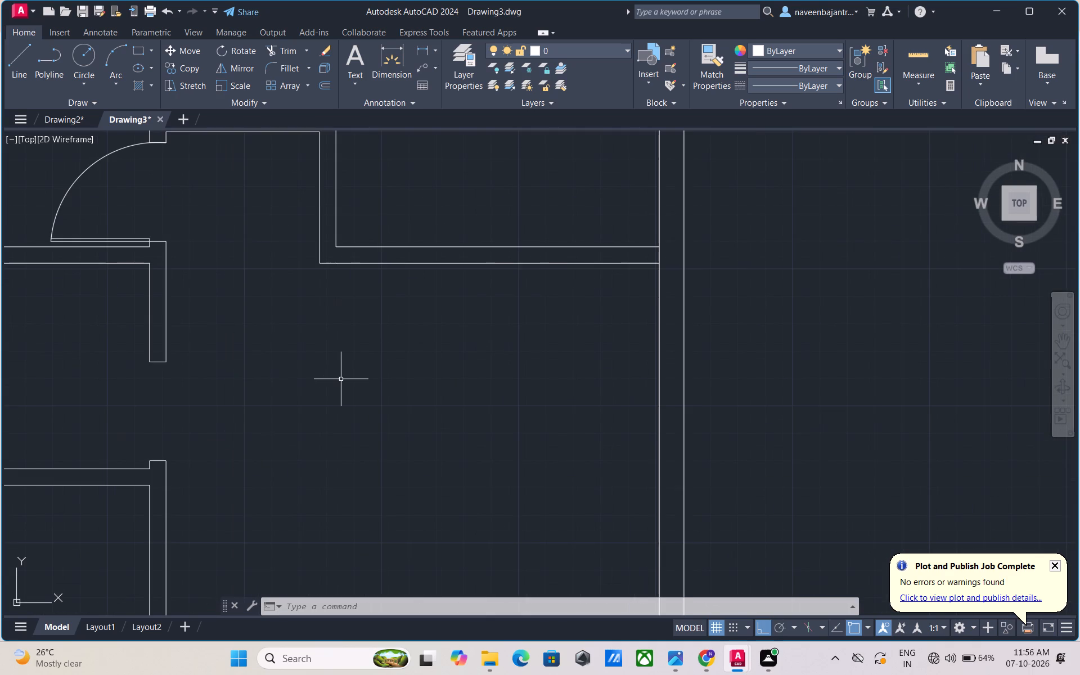
pyautogui.press('Escape')
pyautogui.write('l')
pyautogui.press('space')
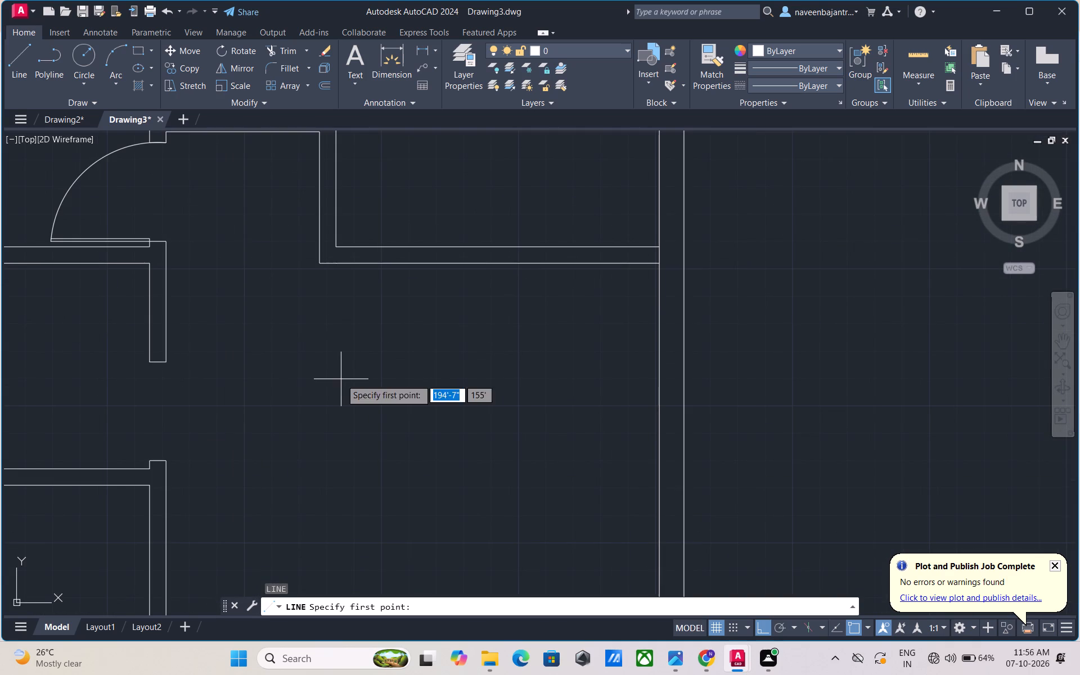
pyautogui.click(338, 249)
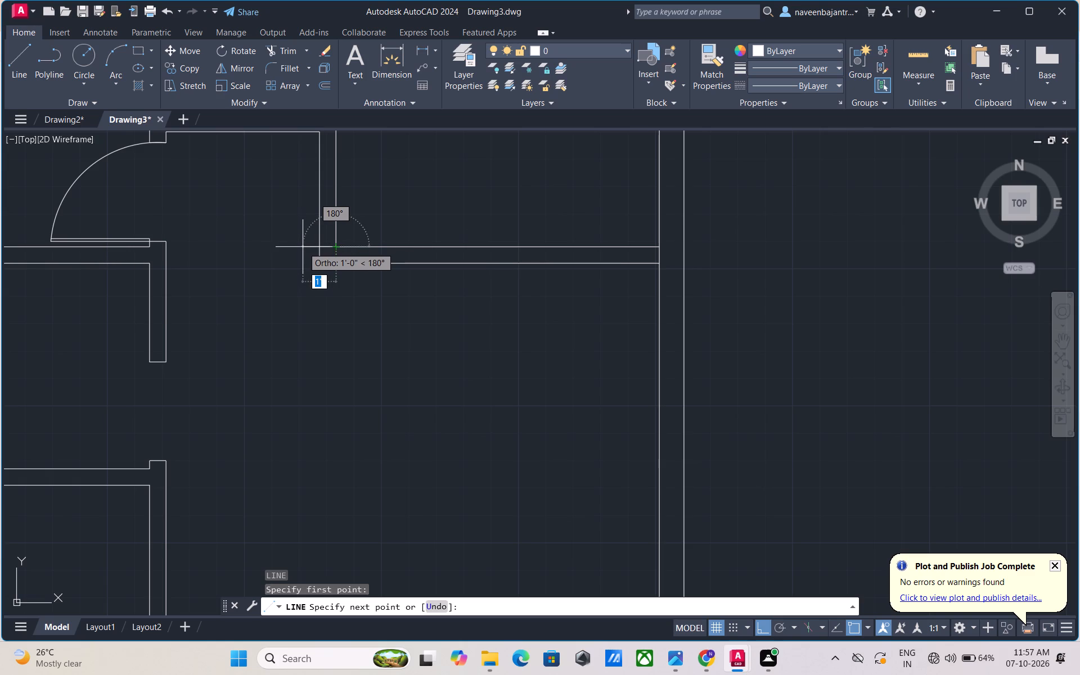
pyautogui.click(303, 247)
pyautogui.press('Escape')
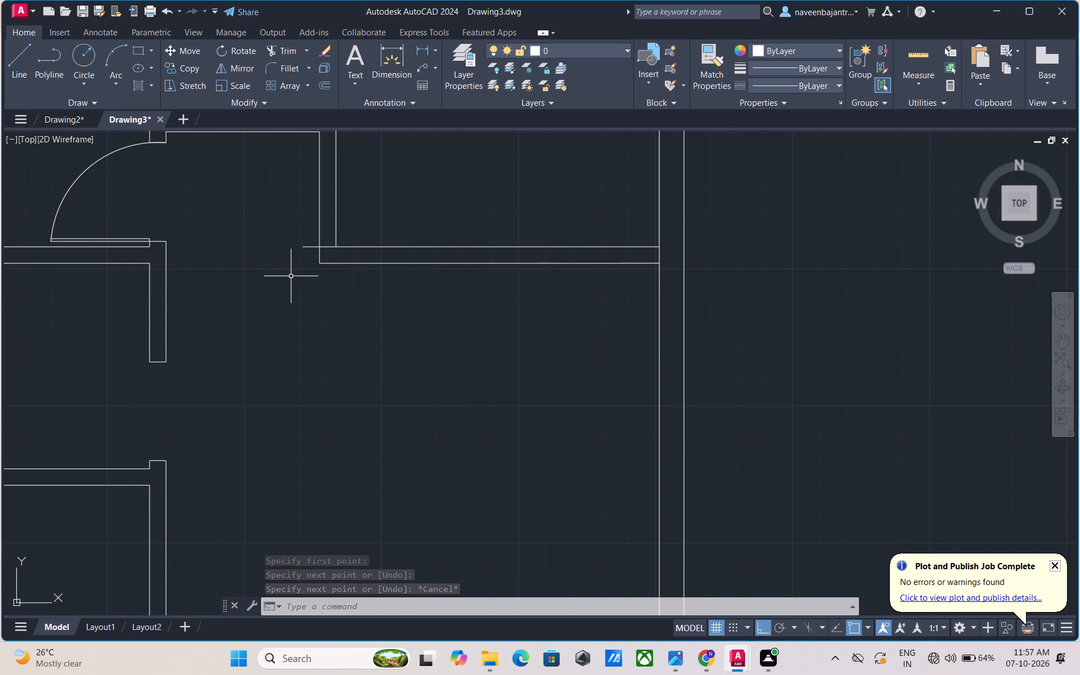
# Trim the new line's overhang at the west face of the northeast room's vertical partition.
pyautogui.press('t')
pyautogui.press('r')
pyautogui.press('space')
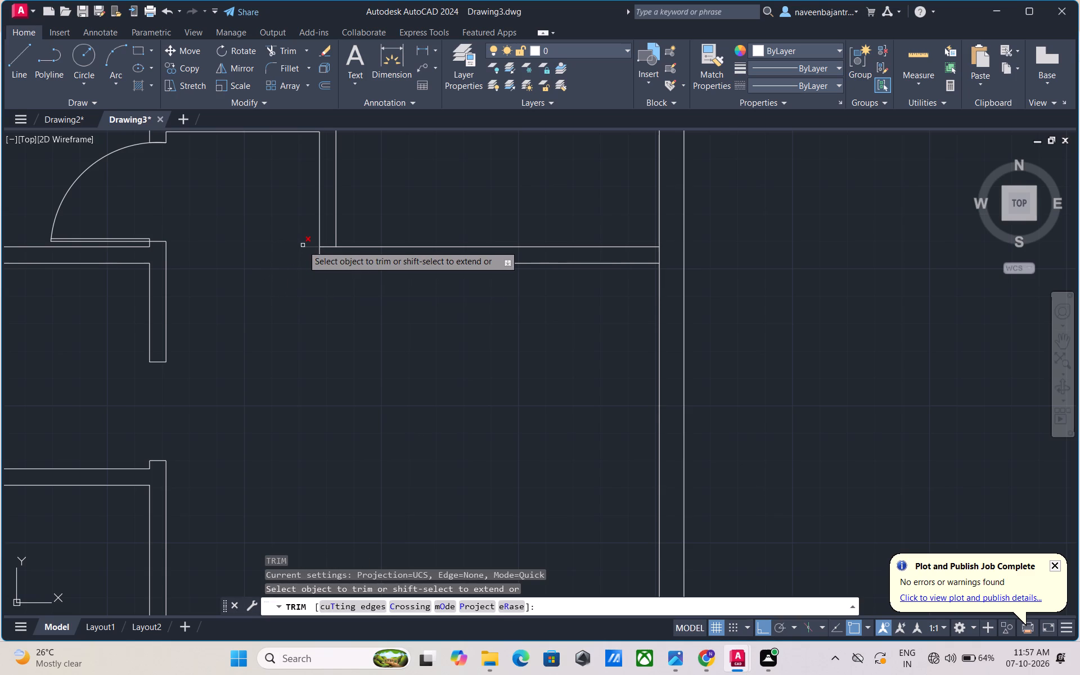
pyautogui.click(303, 247)
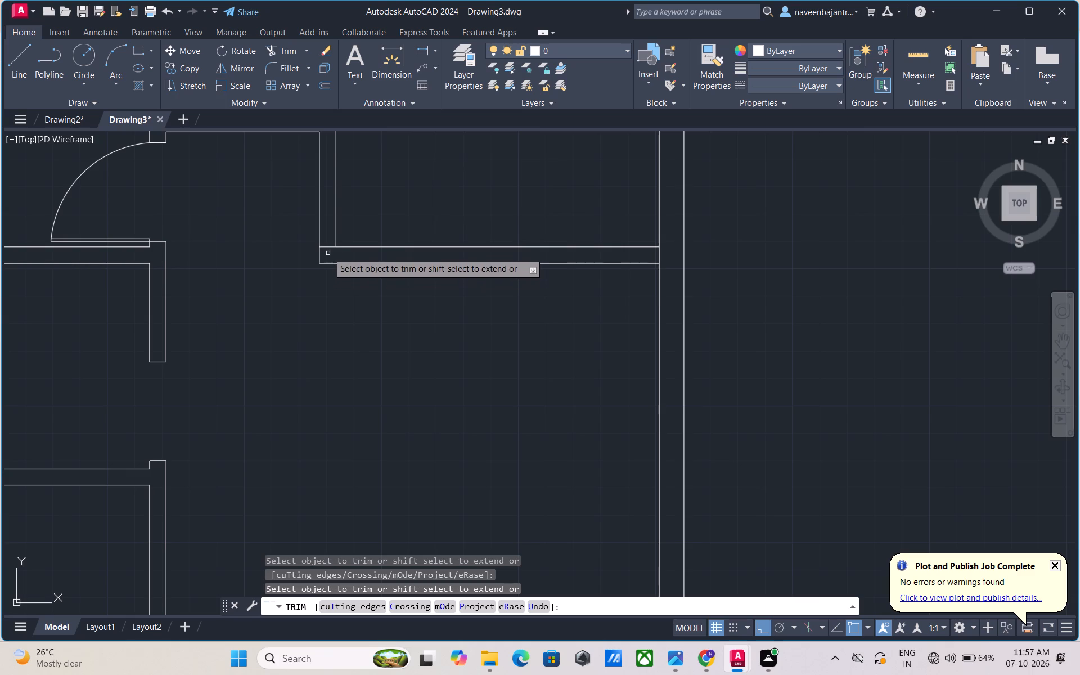
pyautogui.press('Escape')
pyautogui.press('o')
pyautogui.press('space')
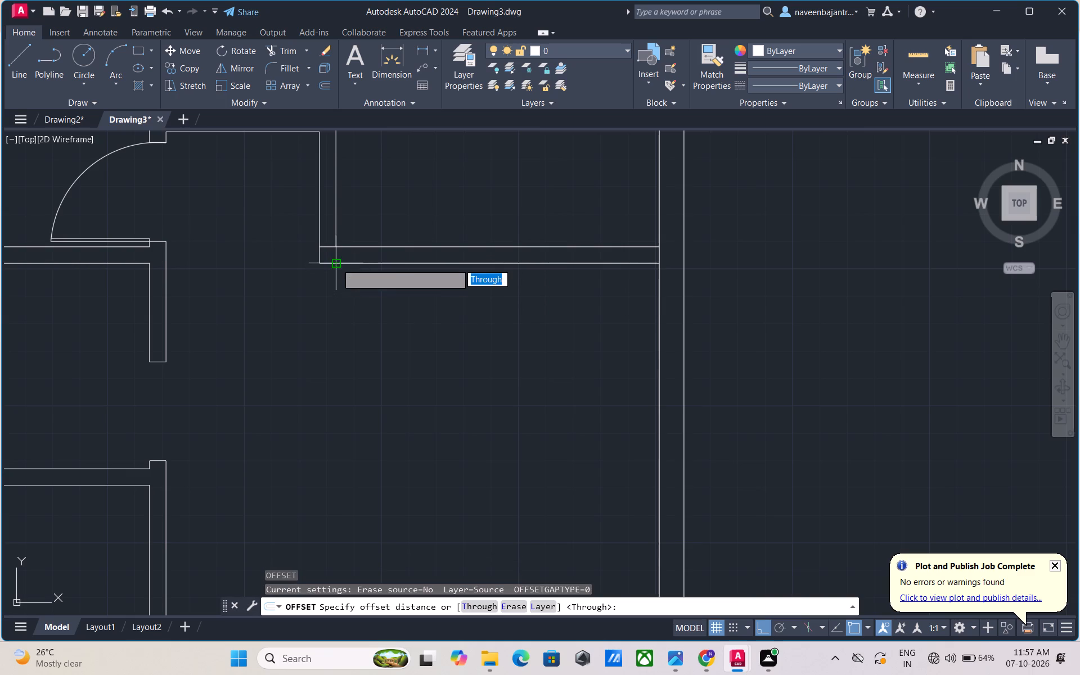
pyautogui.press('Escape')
# Offset the line across the northeast room's west partition 2" to the north to mark the door's south jamb.
pyautogui.press('o')
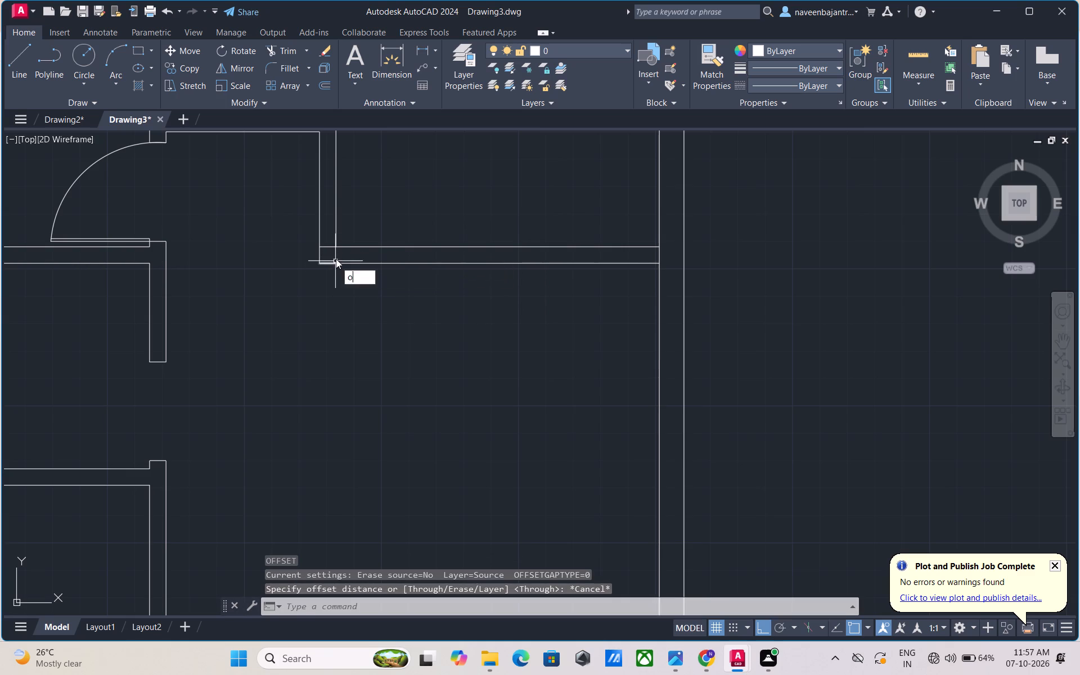
pyautogui.press('space')
pyautogui.press('space')
pyautogui.click(327, 246)
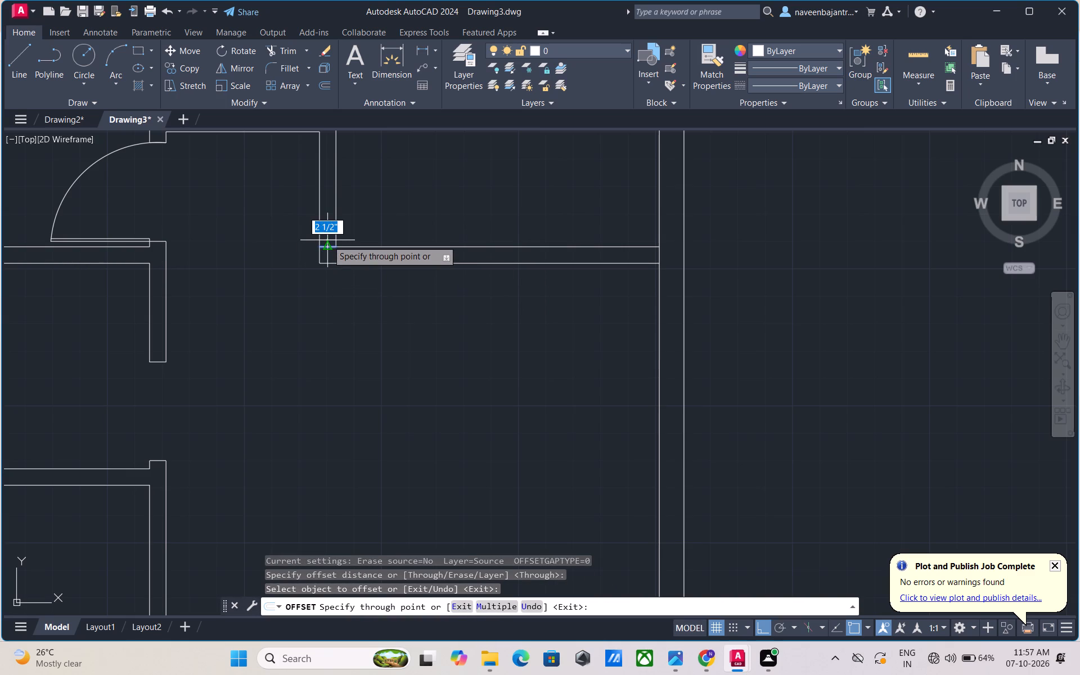
pyautogui.press('2')
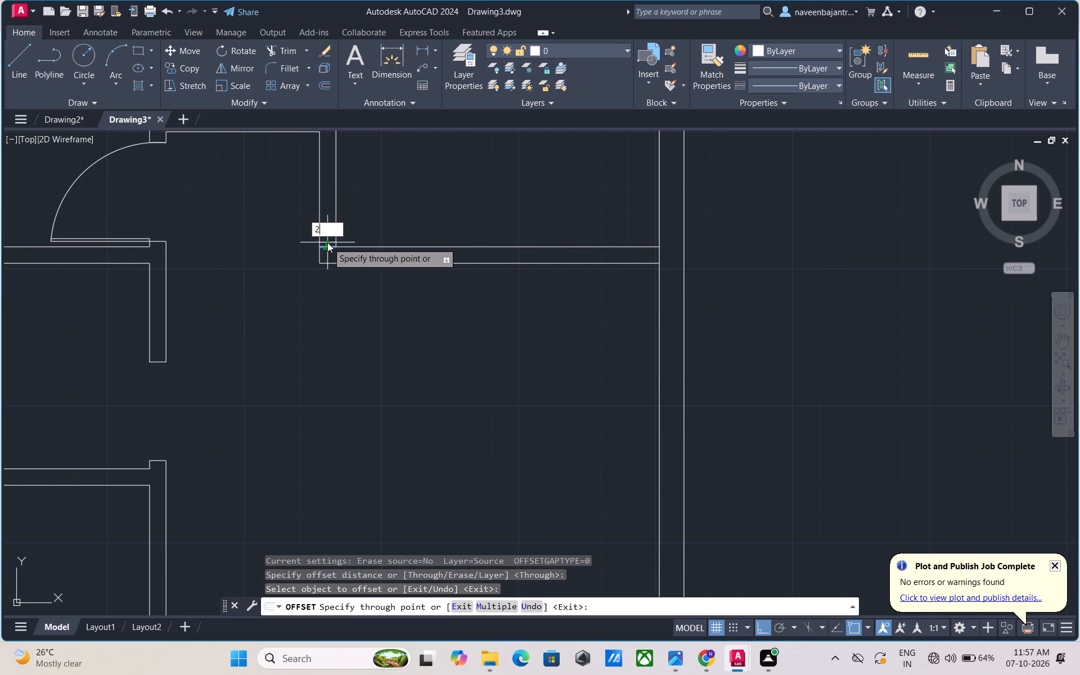
pyautogui.hotkey('shift', '"')
pyautogui.press('Return')
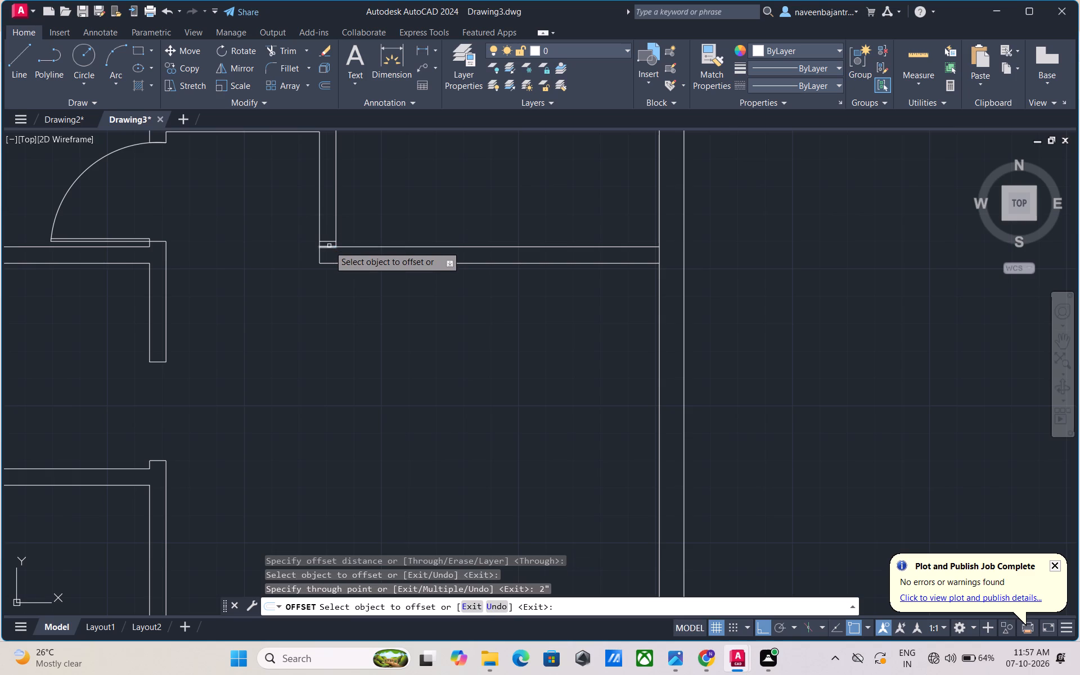
pyautogui.press('Escape')
# Trim away the original line across the partition at the northeast room's southwest inner corner.
pyautogui.press('t')
pyautogui.press('r')
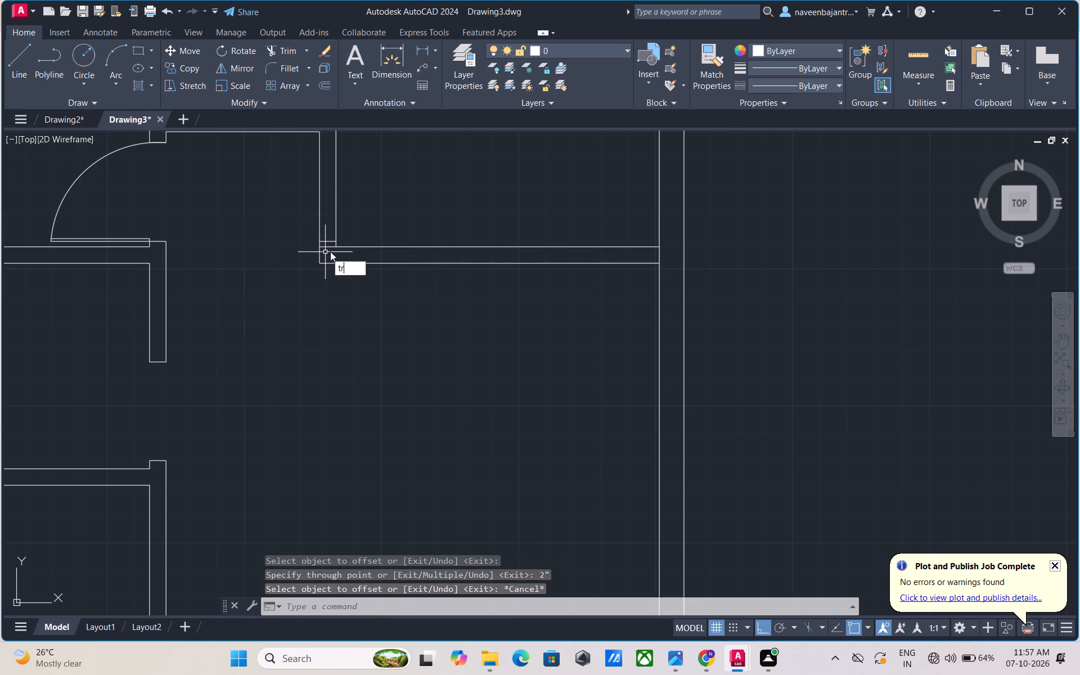
pyautogui.press('space')
pyautogui.click(328, 247)
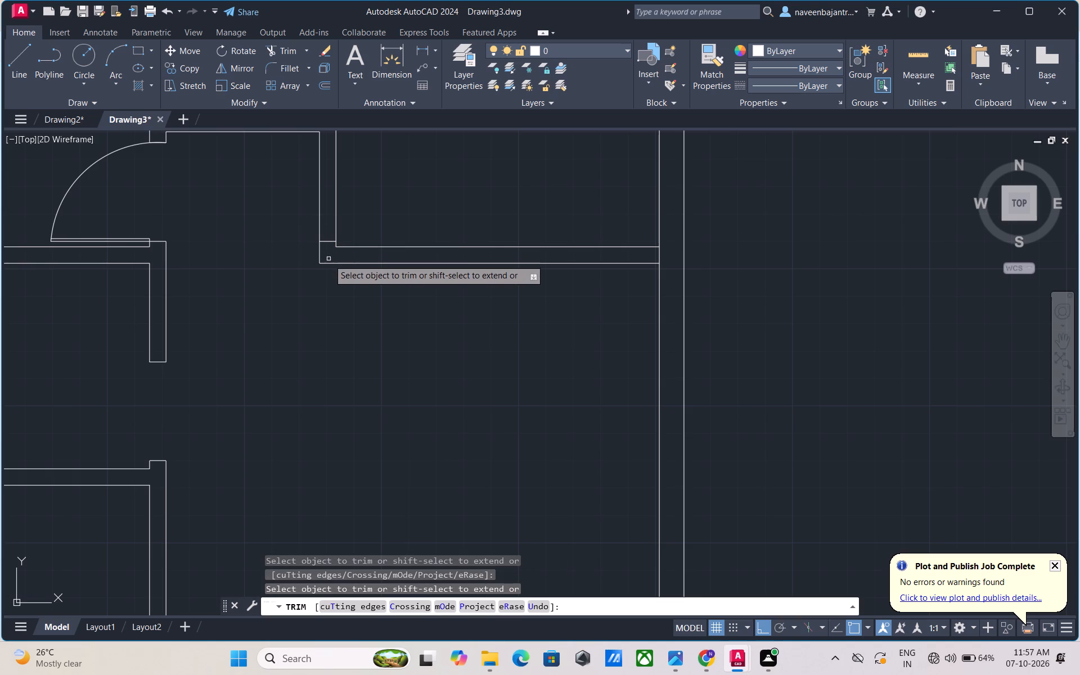
pyautogui.press('Escape')
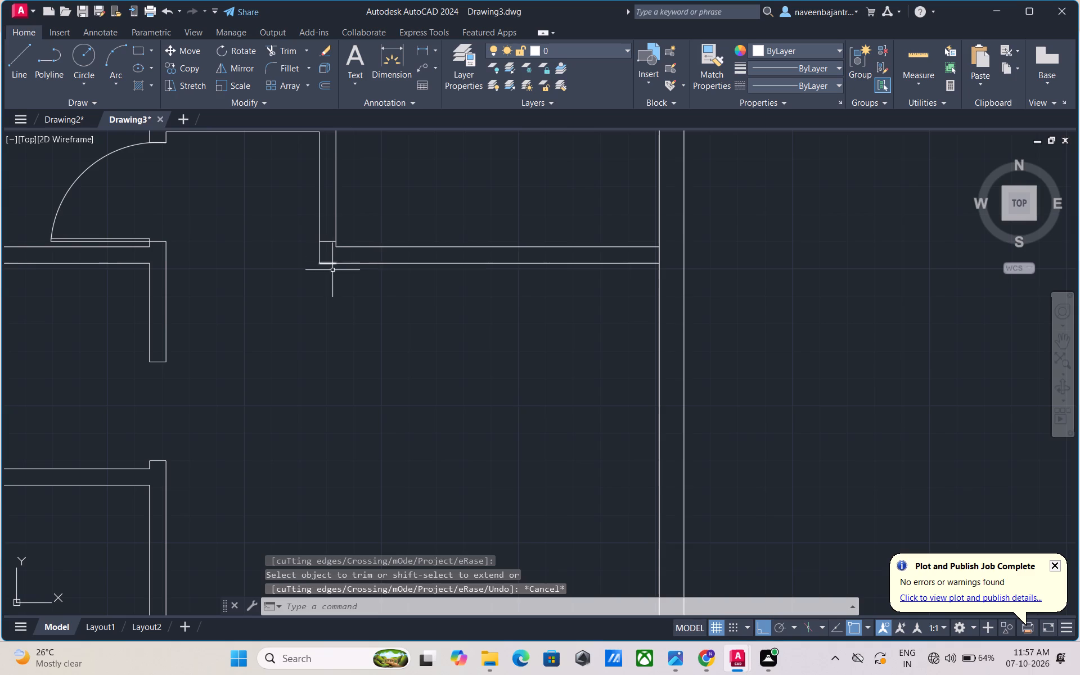
# Draw a 3' door leaf line eastward from the east end of the south jamb in the northeast room's west partition.
pyautogui.press('l')
pyautogui.press('space')
pyautogui.click(336, 241)
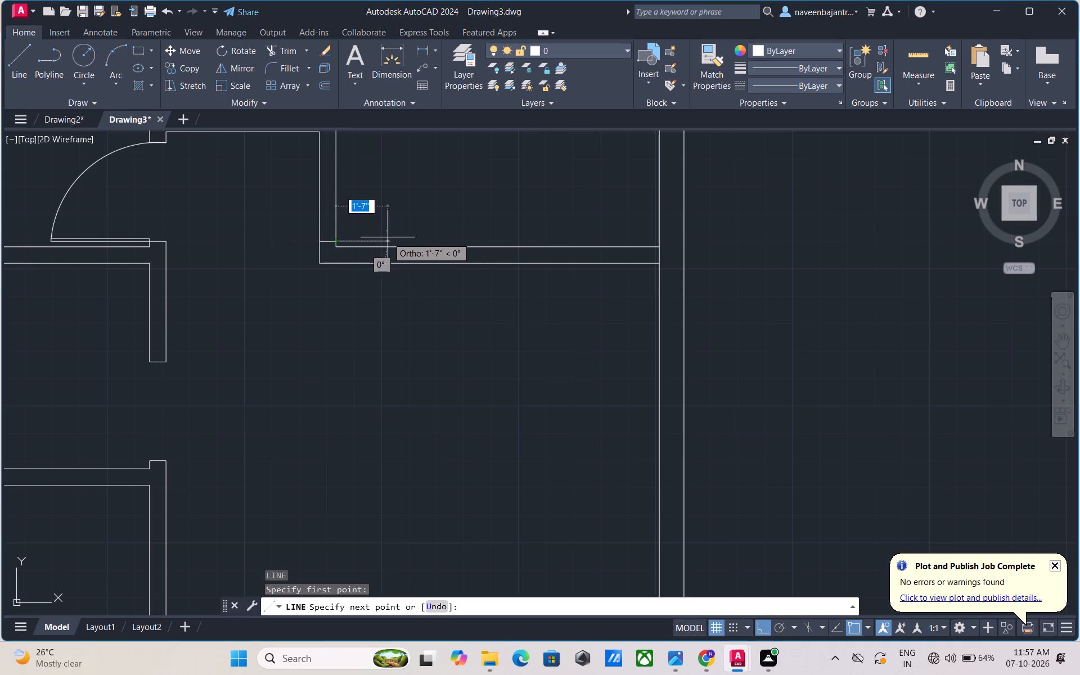
pyautogui.press('3')
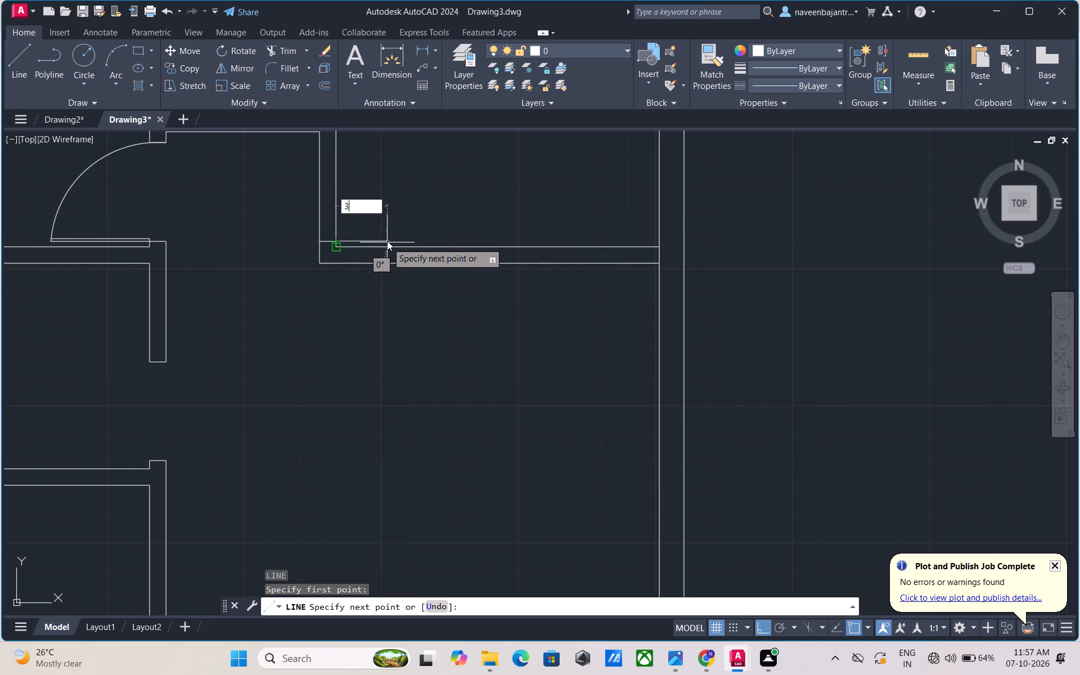
pyautogui.press("'")
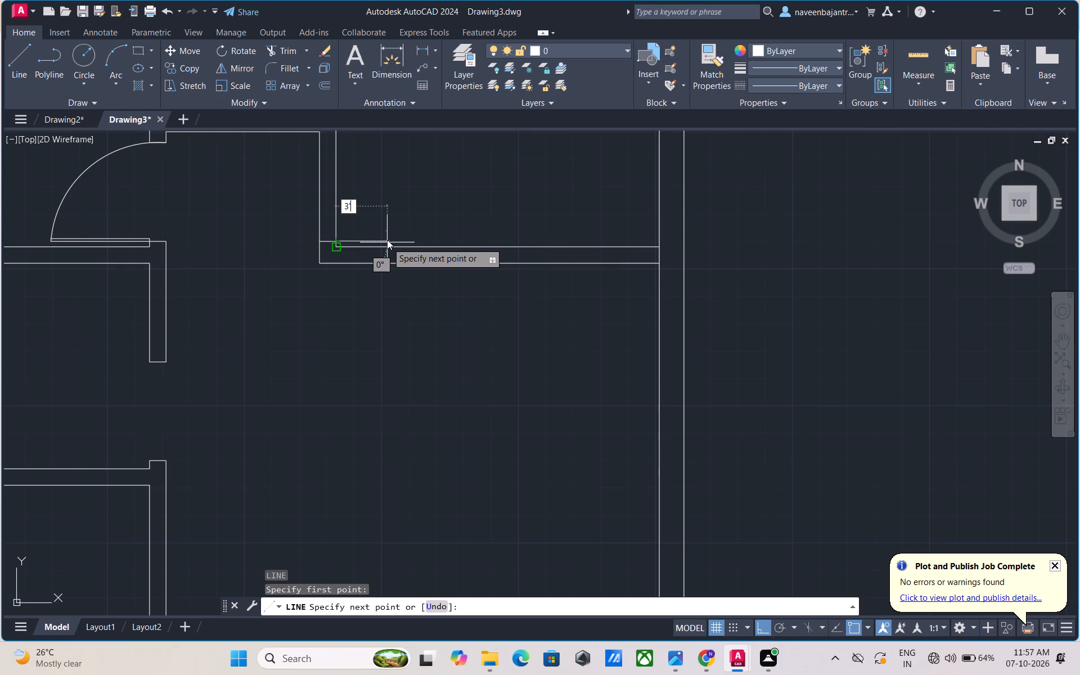
pyautogui.press('Return')
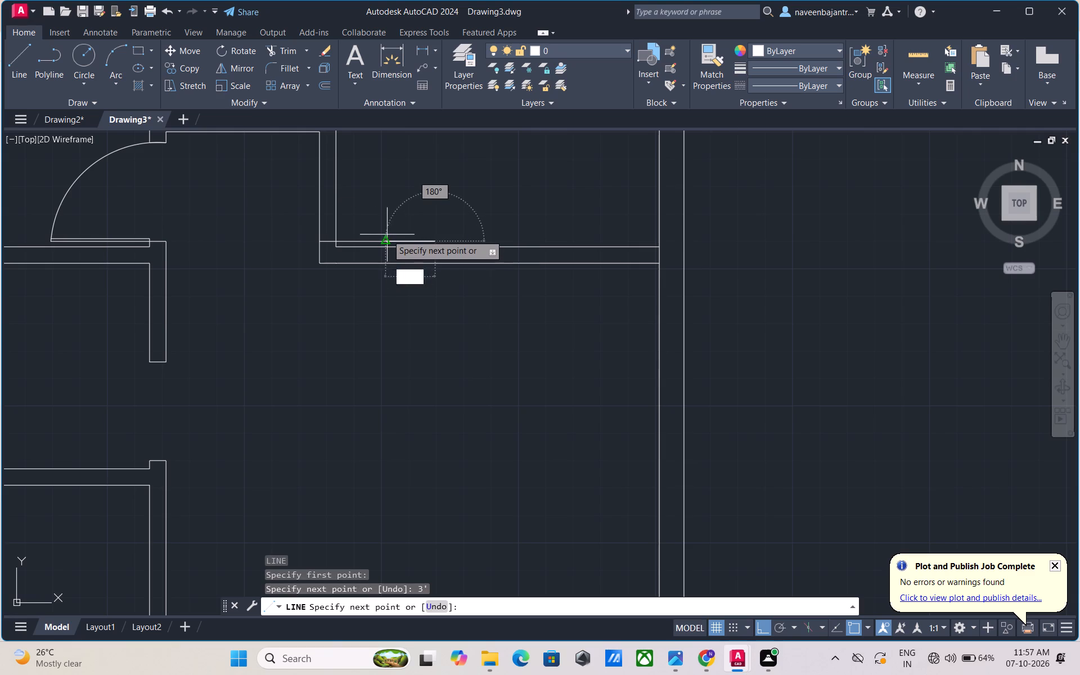
pyautogui.press('Escape')
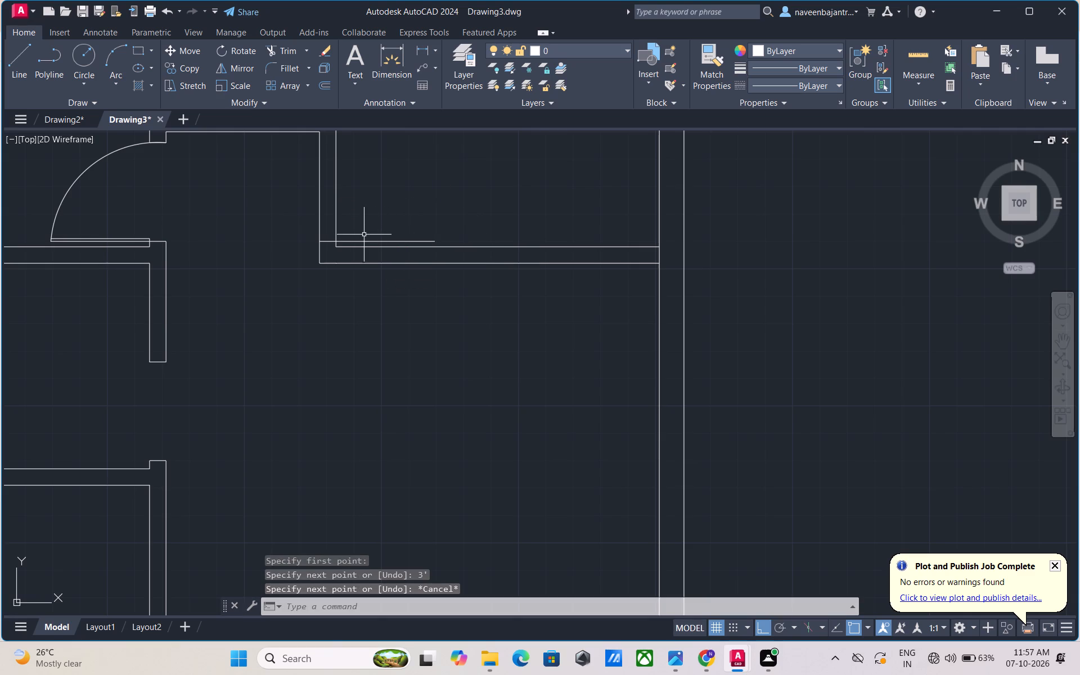
# Offset the northeast room's door leaf line 1" to the north to give the leaf its thickness.
pyautogui.press('o')
pyautogui.press('space')
pyautogui.press('space')
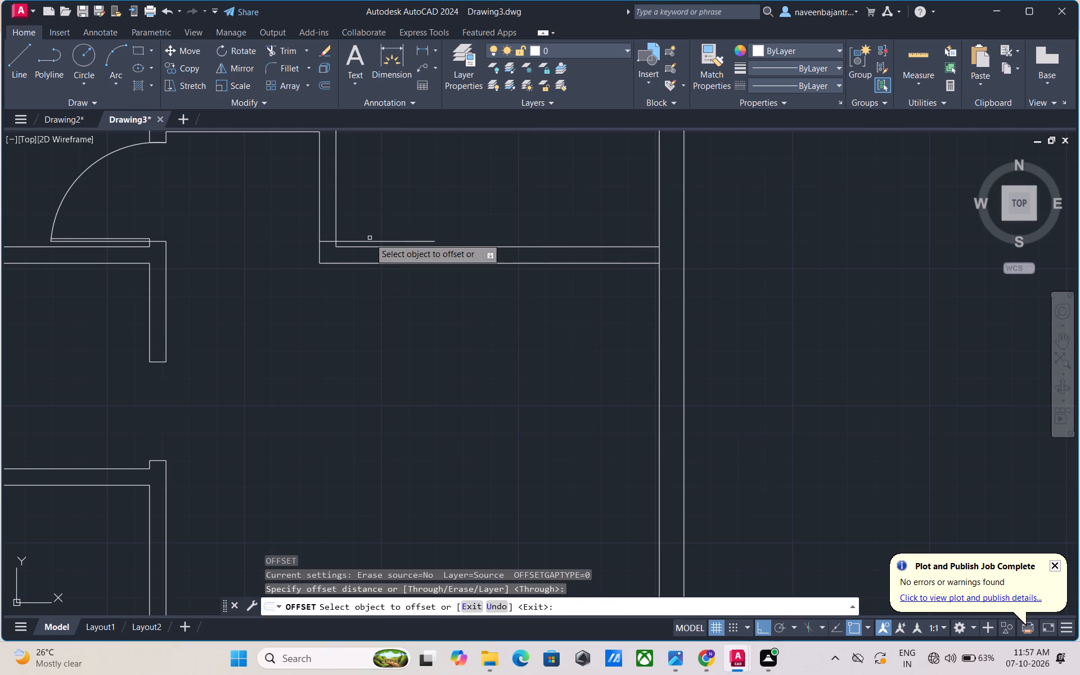
pyautogui.click(370, 241)
pyautogui.press('1')
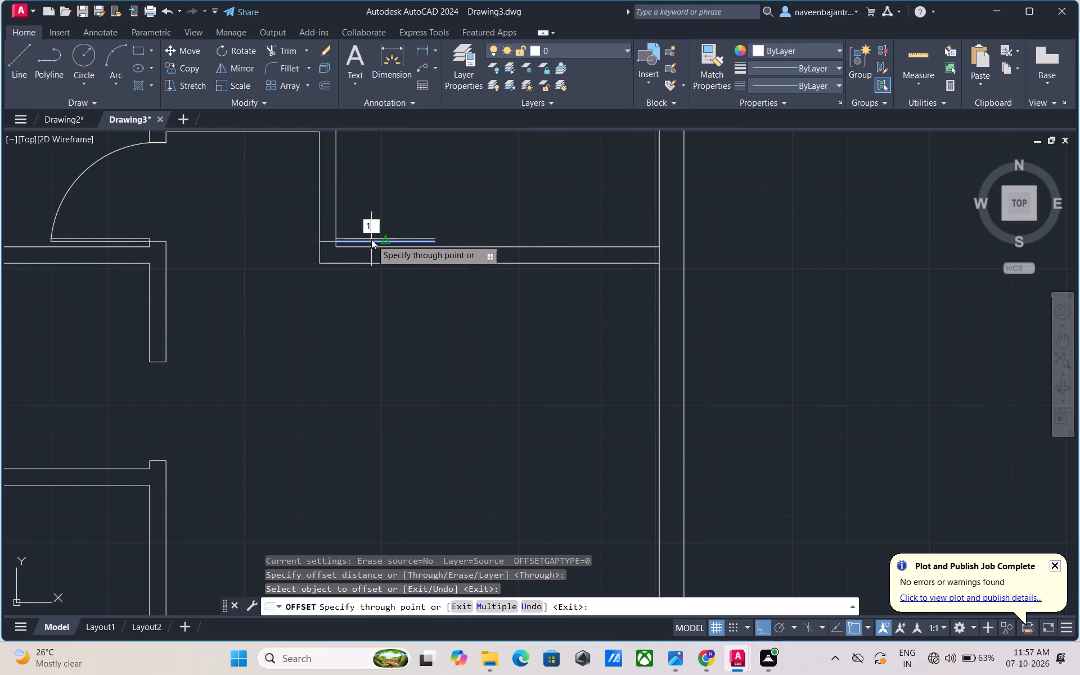
pyautogui.hotkey('shift', '"')
pyautogui.press('Return')
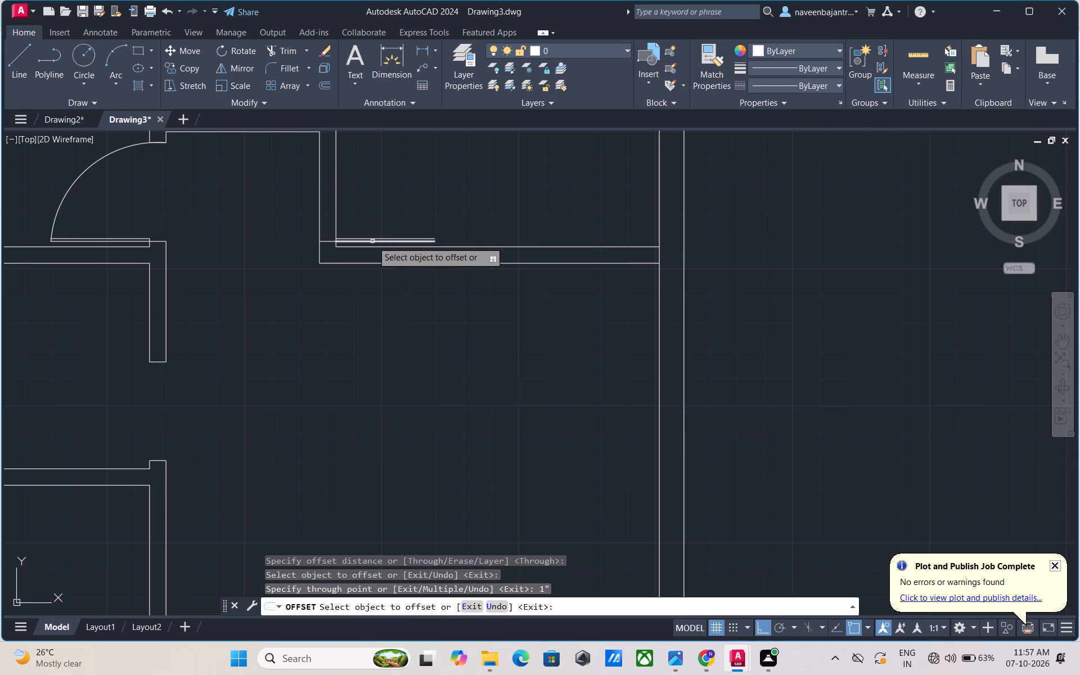
pyautogui.press('Escape')
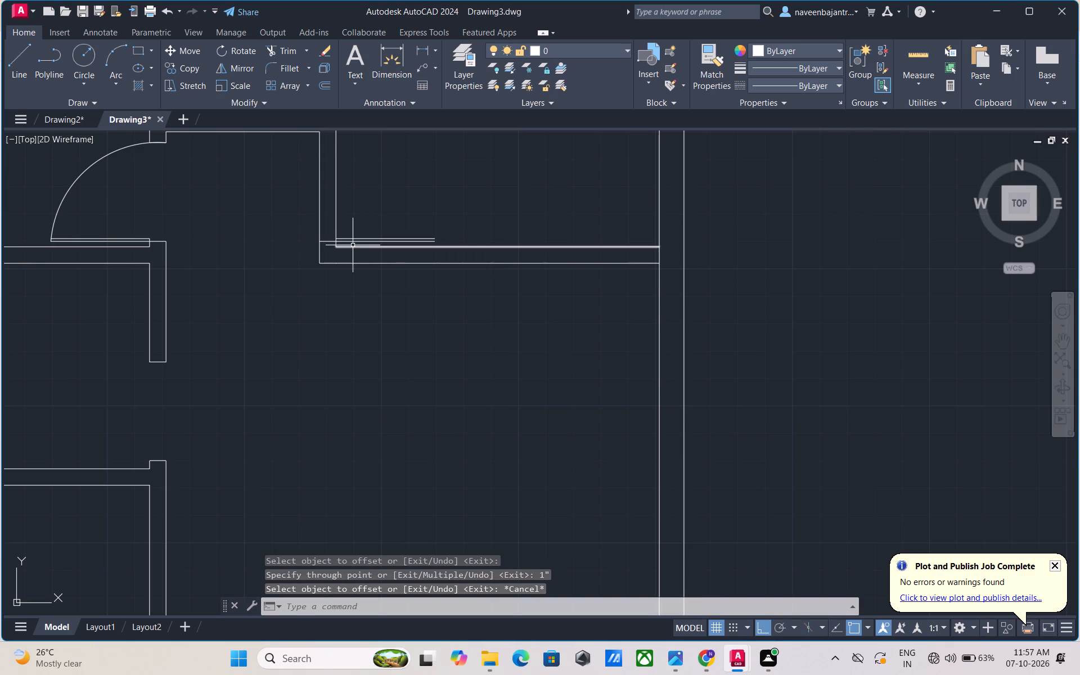
# Offset the south jamb line in the northeast room's west partition 3' to the north to mark the north jamb.
pyautogui.press('o')
pyautogui.press('space')
pyautogui.press('space')
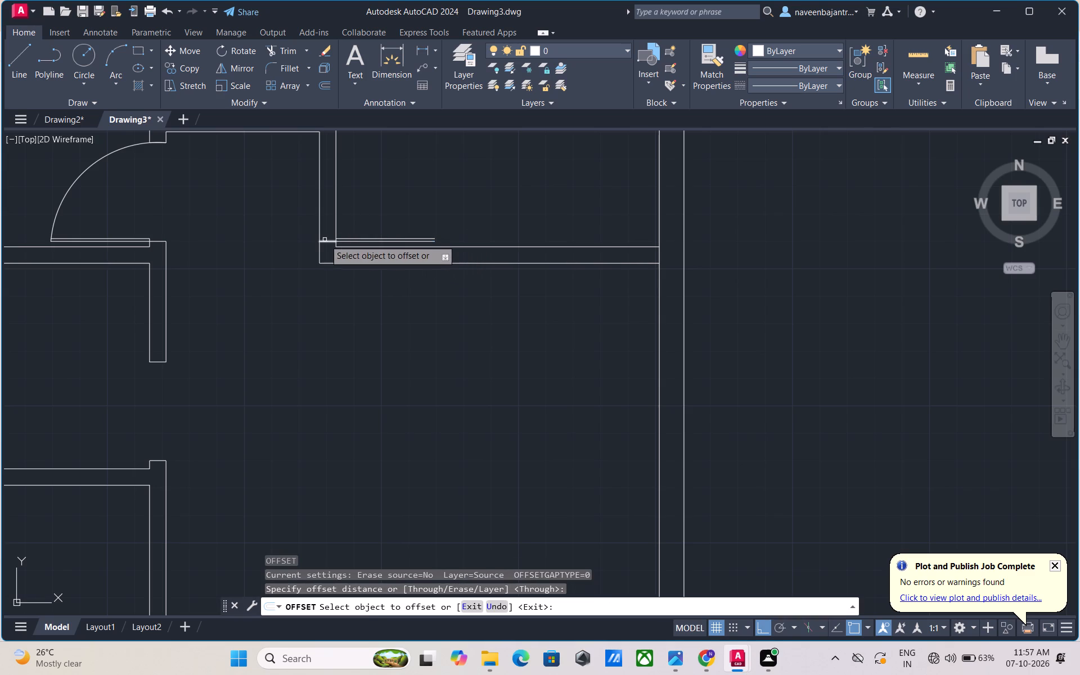
pyautogui.click(325, 241)
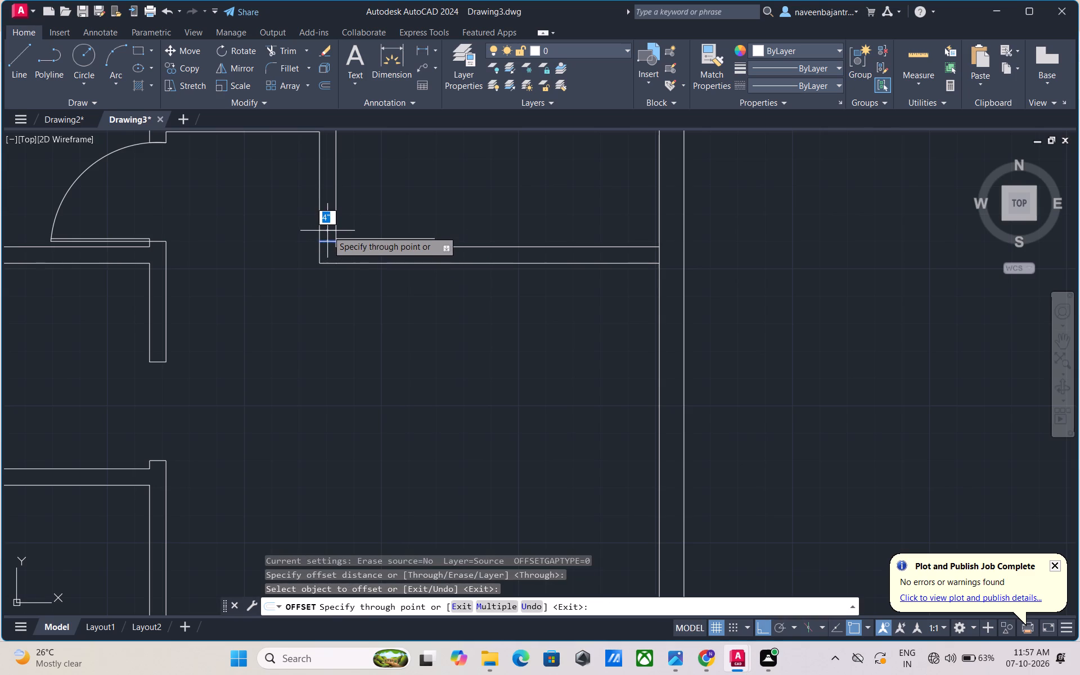
pyautogui.press('3')
pyautogui.press("'")
pyautogui.press('Return')
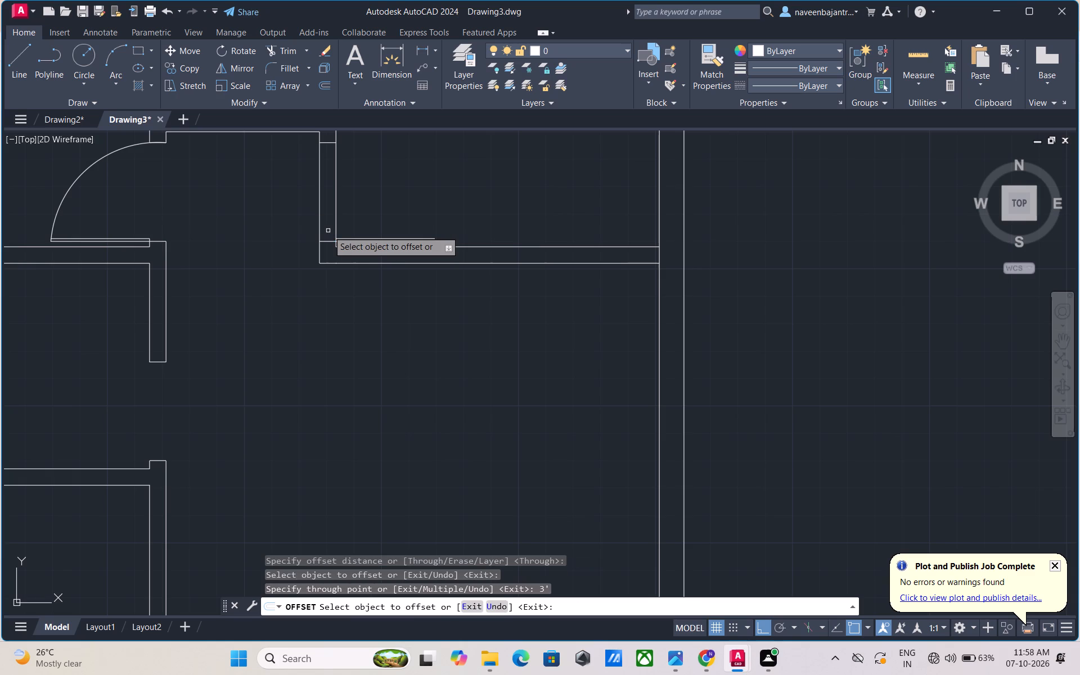
pyautogui.press('Escape')
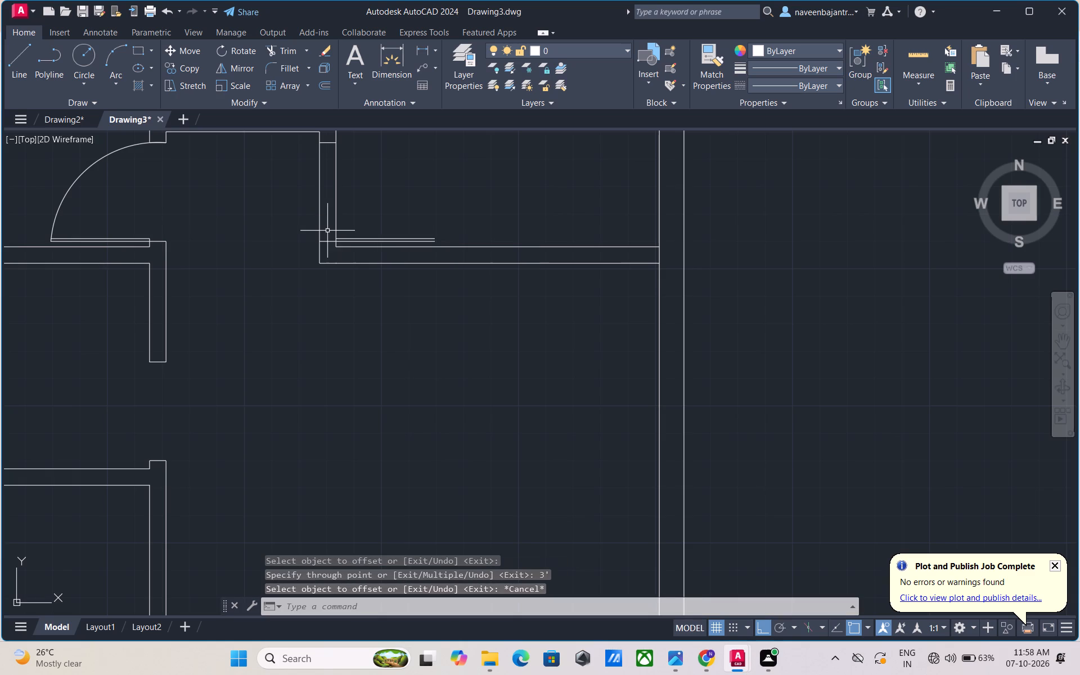
# Trim both faces of the northeast room's west partition between the two jamb lines to open the doorway.
pyautogui.press('t')
pyautogui.press('r')
pyautogui.press('space')
pyautogui.press('space')
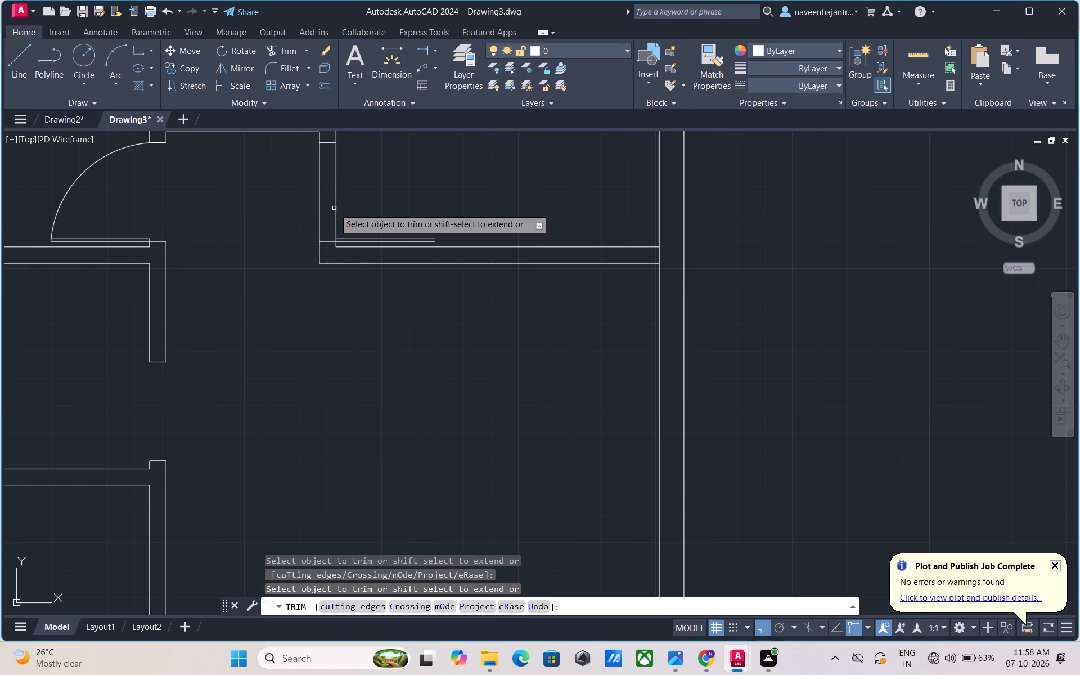
pyautogui.click(335, 208)
pyautogui.click(321, 210)
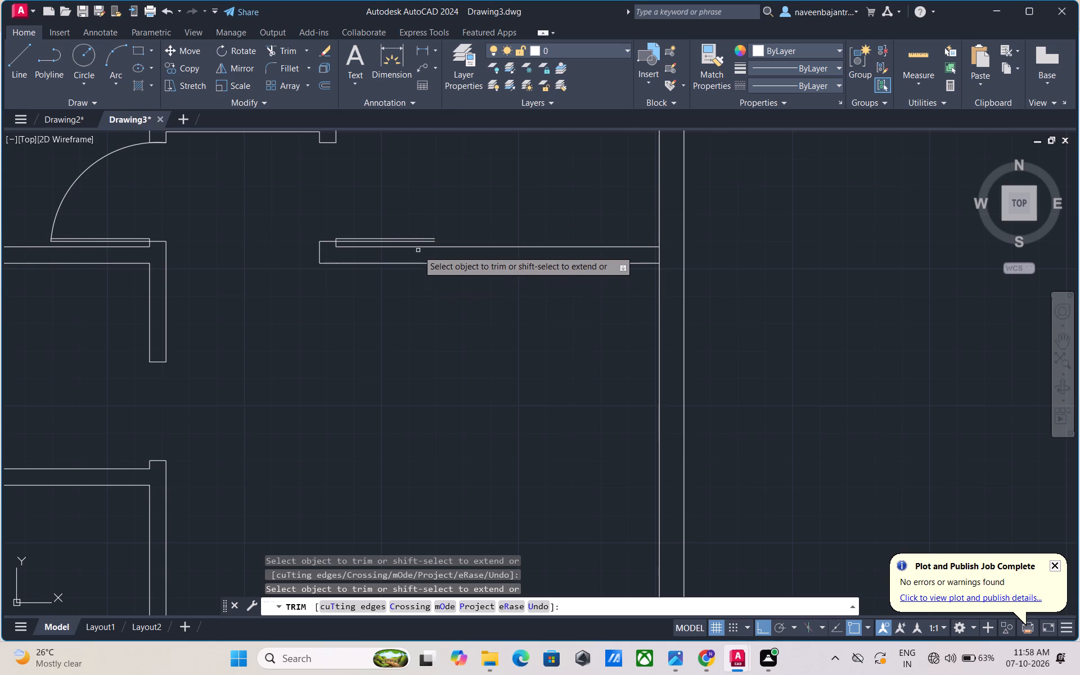
pyautogui.moveTo(417, 227); pyautogui.dragTo(400, 273, button='middle')
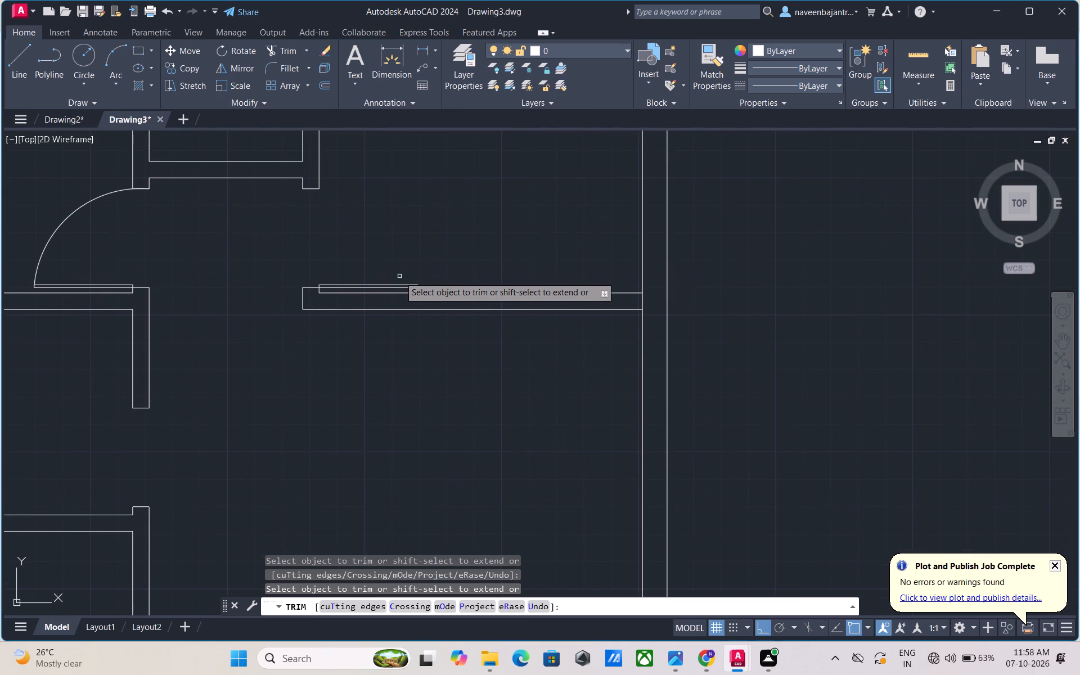
pyautogui.scroll(1, 424, 277)
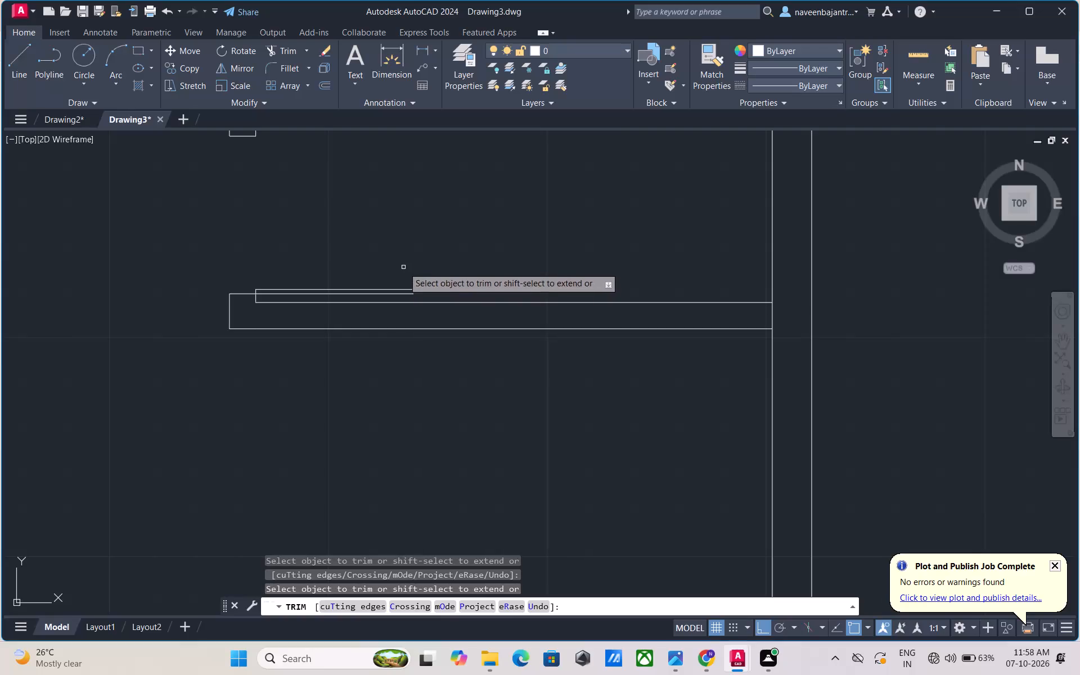
pyautogui.moveTo(402, 264); pyautogui.dragTo(384, 309, button='middle')
pyautogui.middleClick(383, 311)
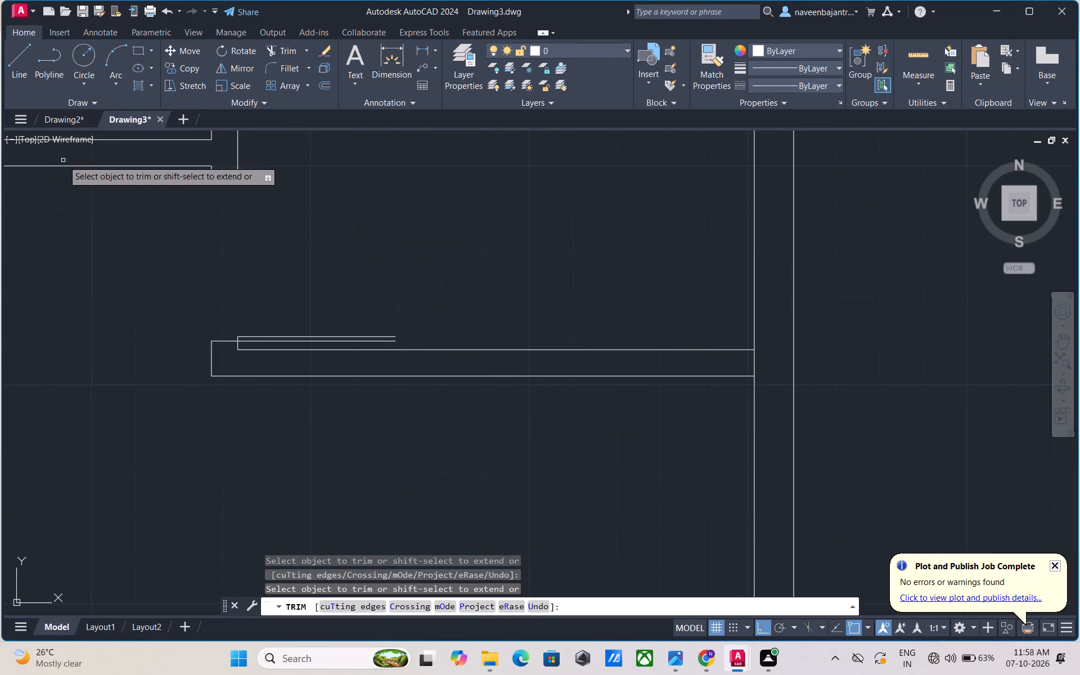
pyautogui.press('Escape')
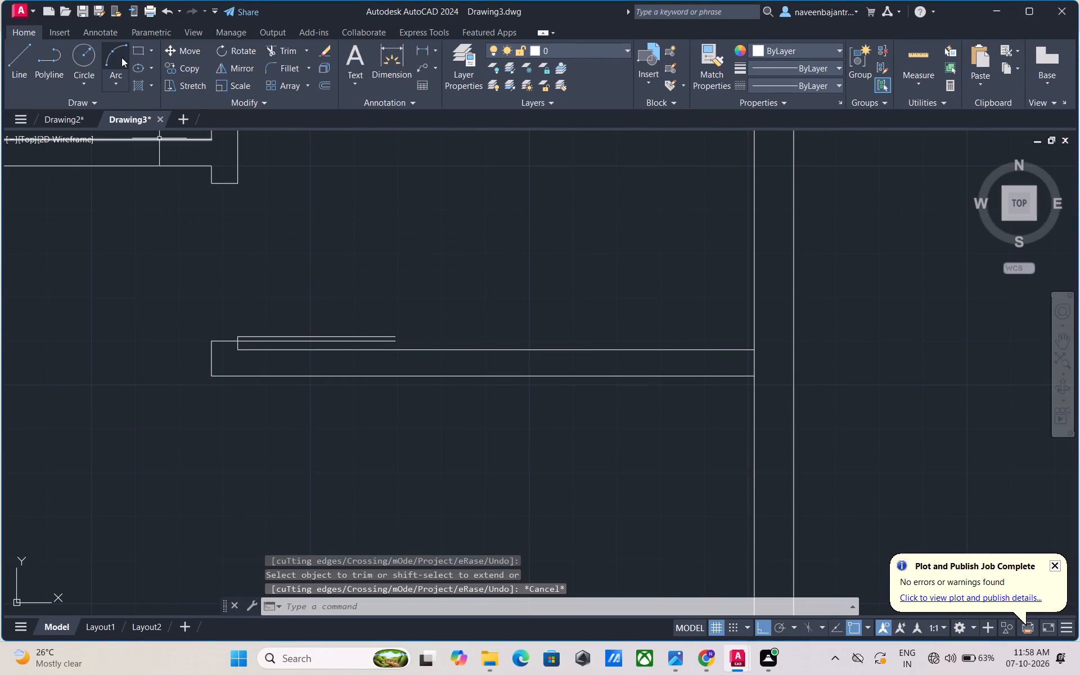
# Draw the northeast door's swing as a three-point arc from the leaf's east end through the north jamb's east corner to its west corner.
pyautogui.click(121, 57)
pyautogui.click(397, 341)
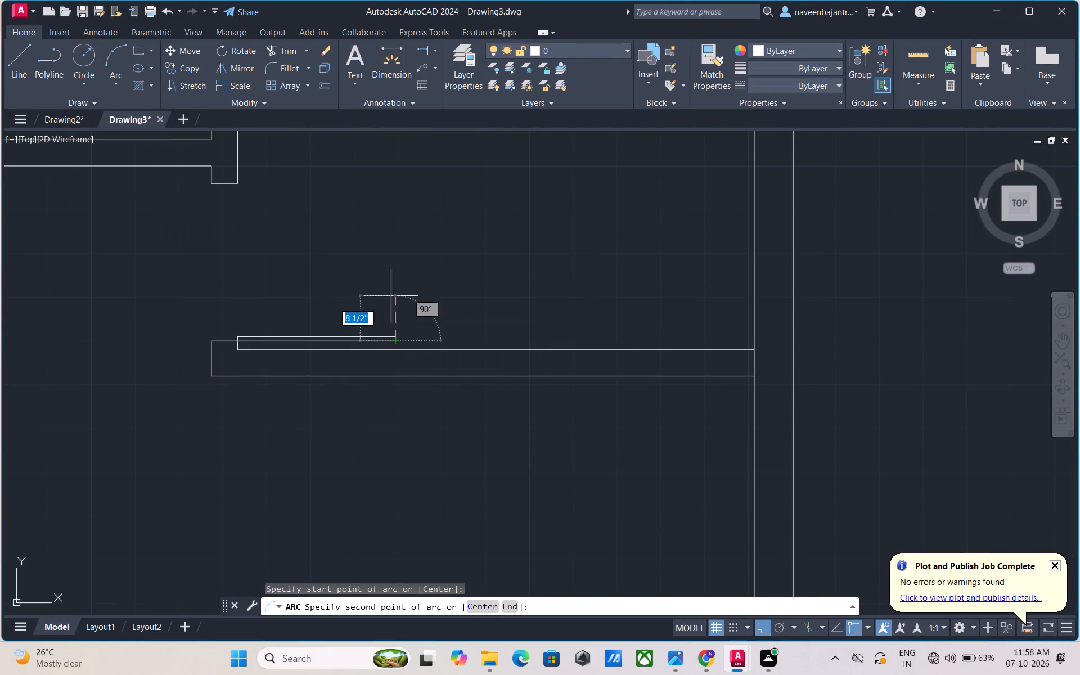
pyautogui.click(237, 184)
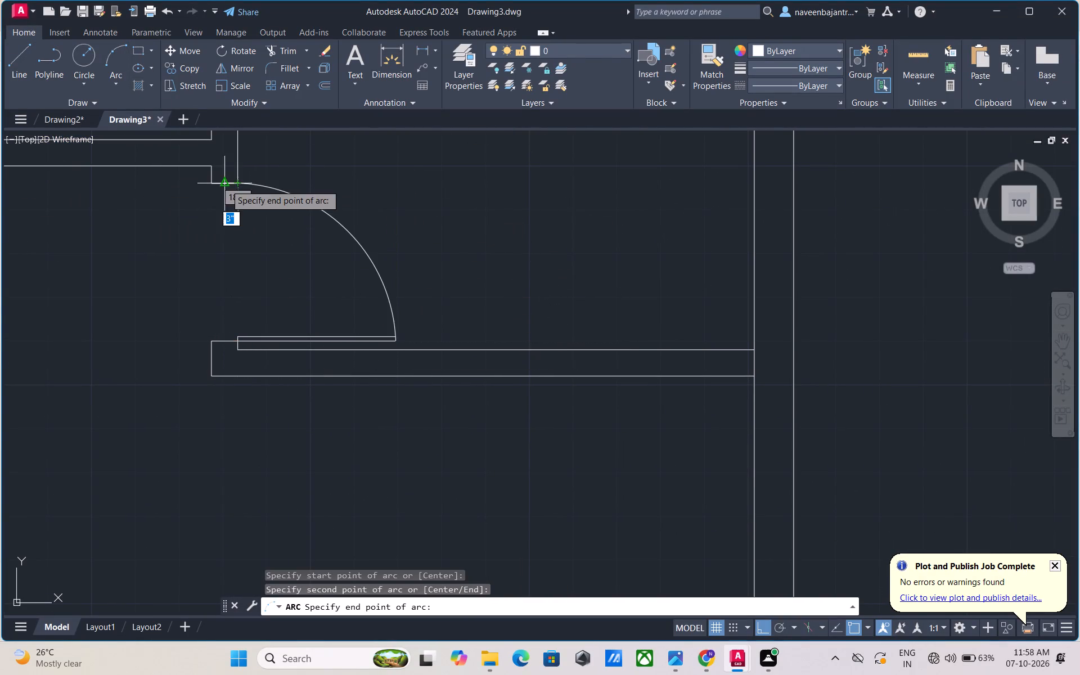
pyautogui.click(213, 184)
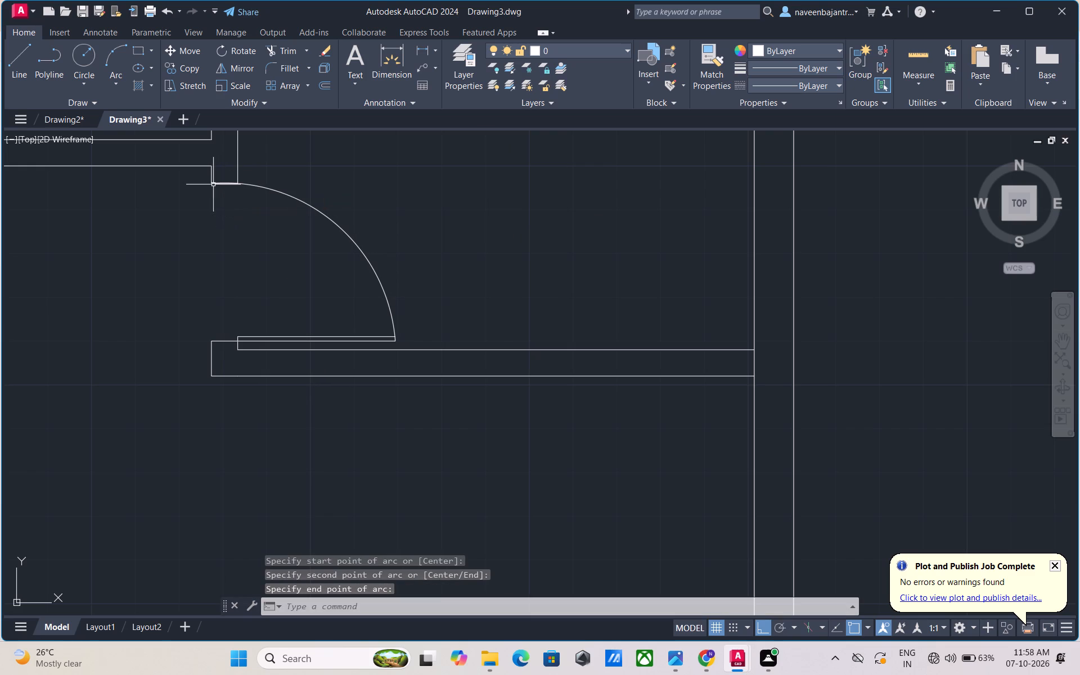
pyautogui.press('Escape')
# Draw a line from the east wall's inner face westward along the northeast room's south partition, across the passage to the vertical partition's west face.
pyautogui.scroll(-4, 276, 256)
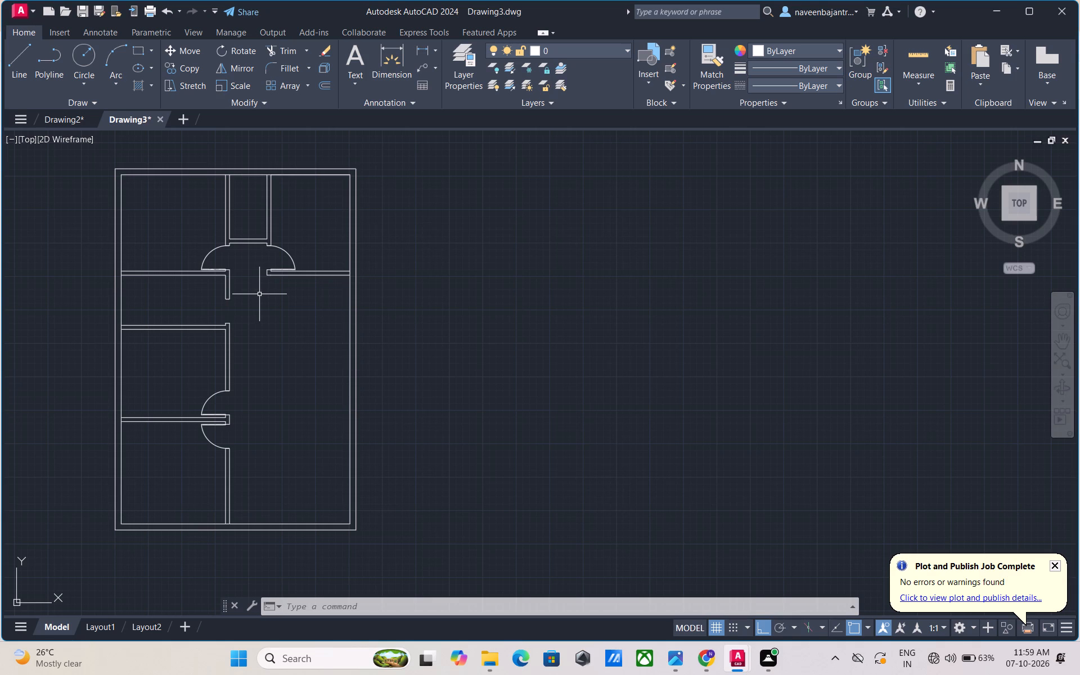
pyautogui.scroll(3, 274, 286)
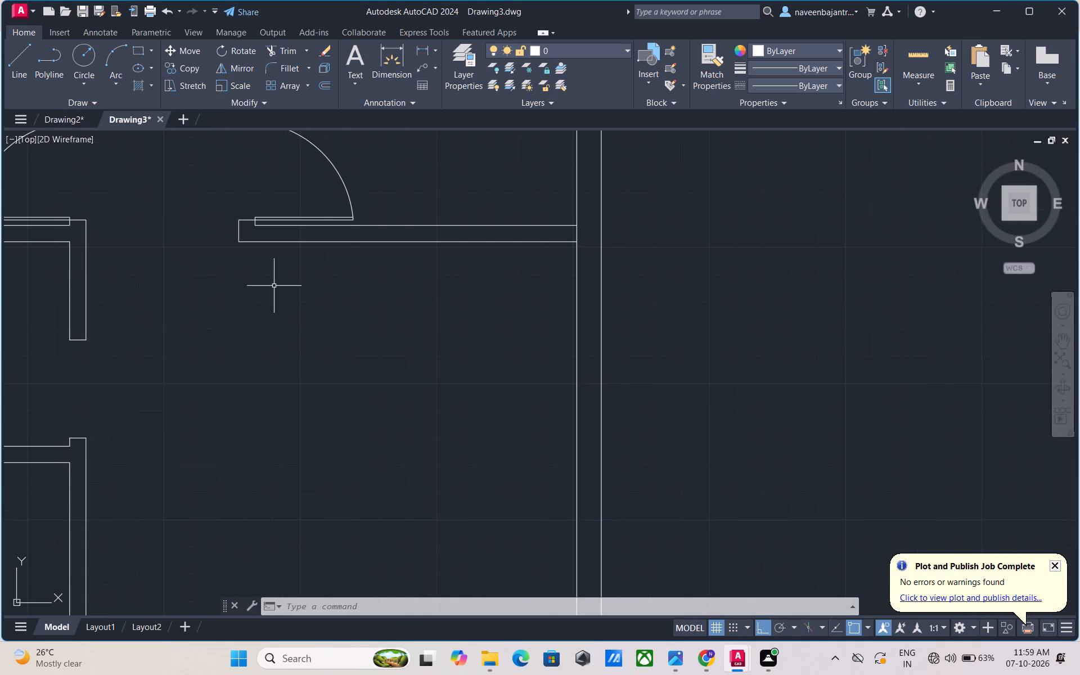
pyautogui.scroll(1, 273, 295)
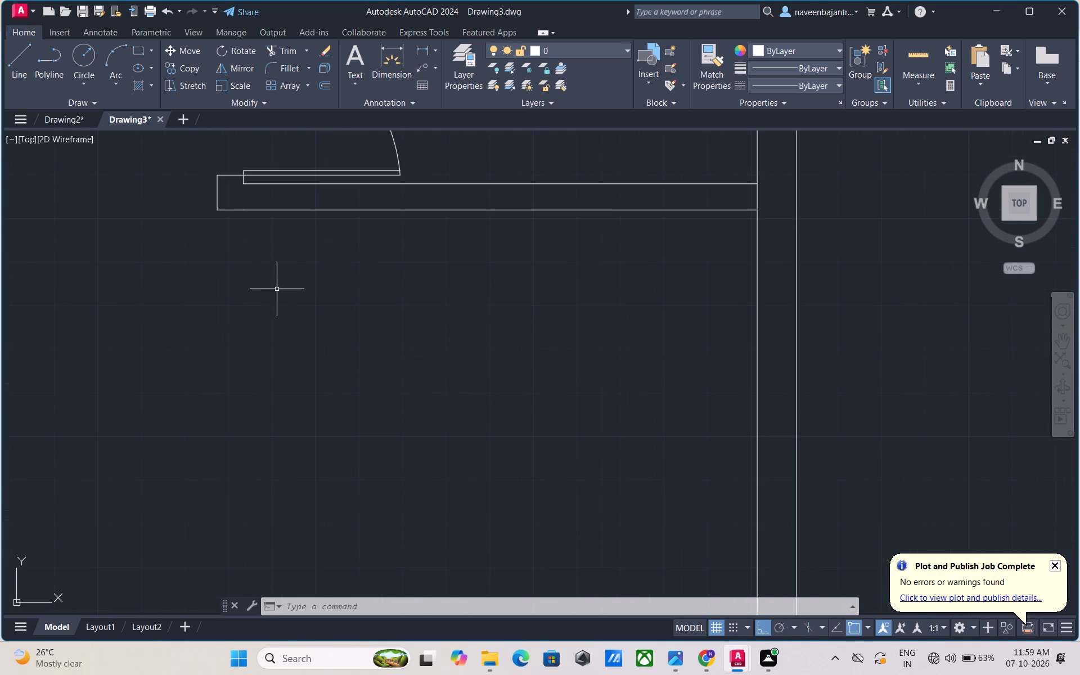
pyautogui.scroll(-2, 277, 293)
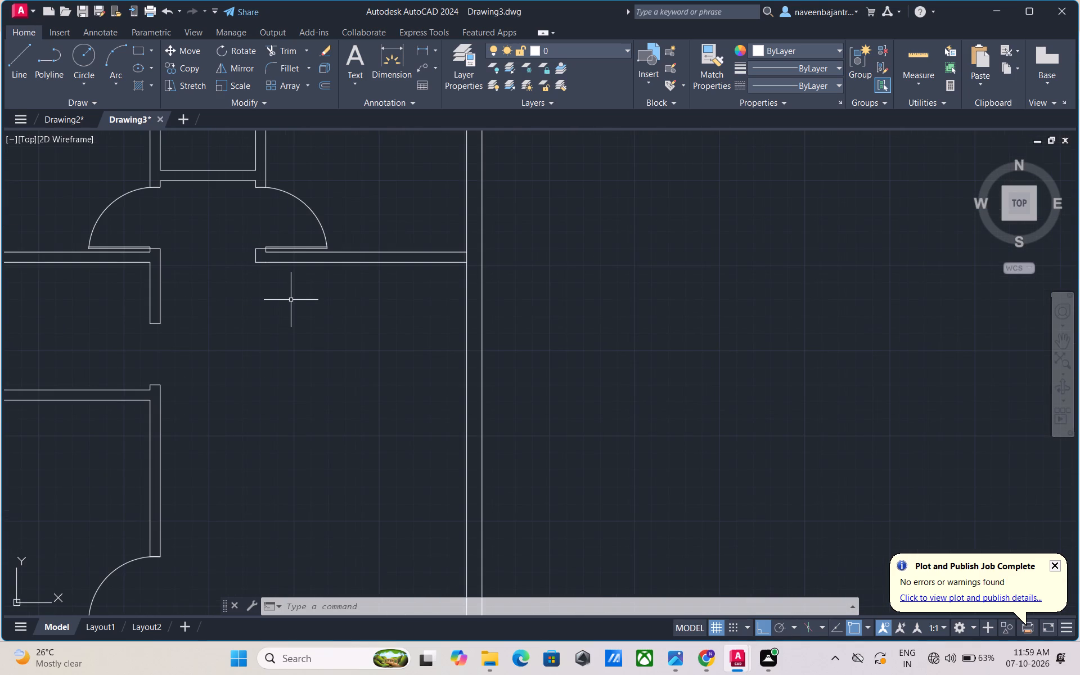
pyautogui.press('Escape')
pyautogui.press('l')
pyautogui.press('space')
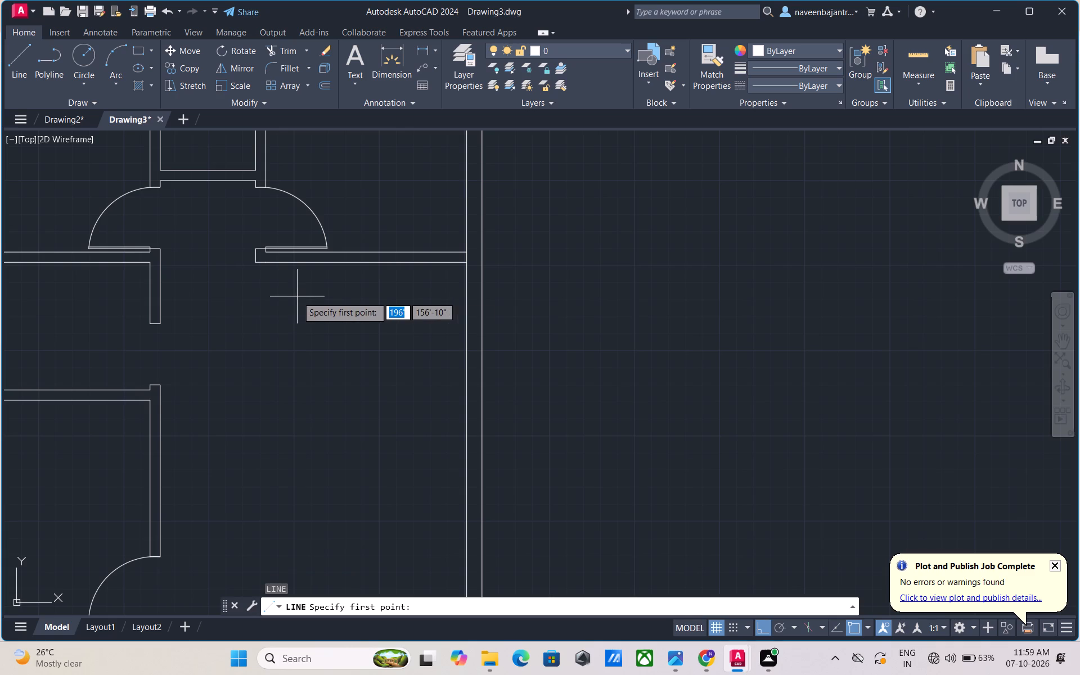
pyautogui.press('Escape')
pyautogui.write('l')
pyautogui.press('space')
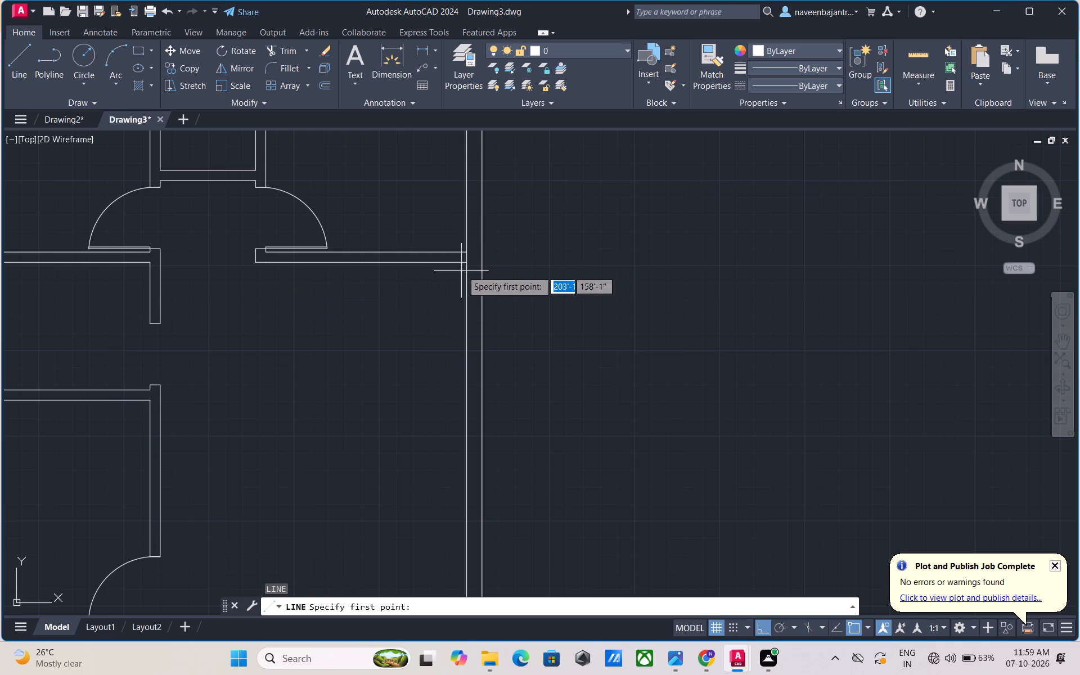
pyautogui.click(467, 265)
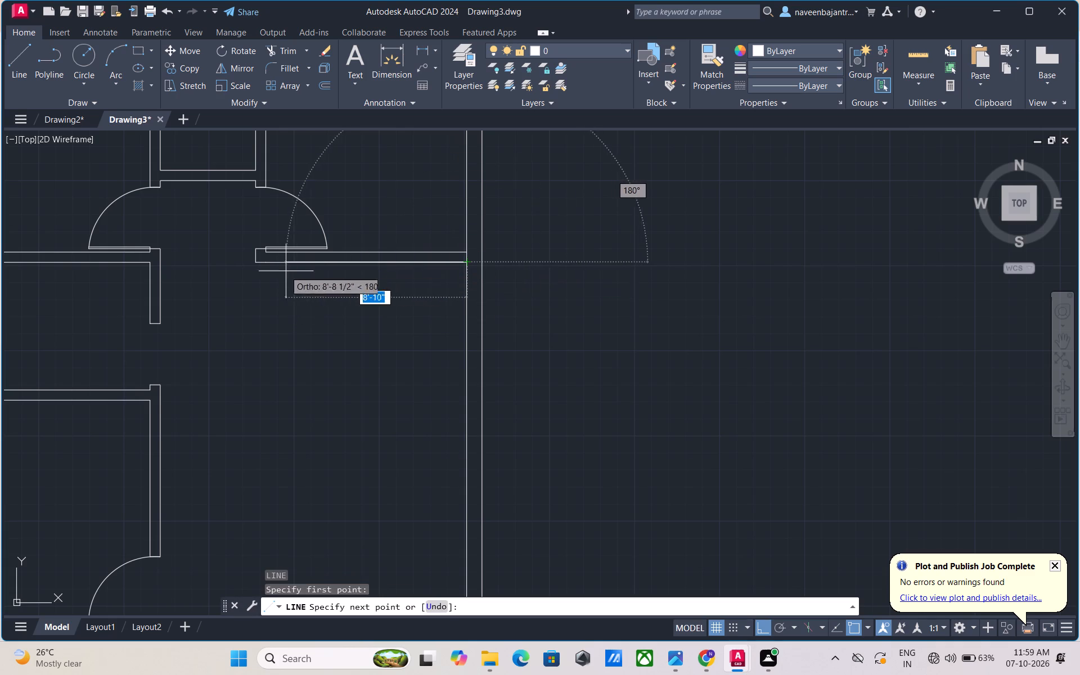
pyautogui.click(147, 264)
pyautogui.press('Escape')
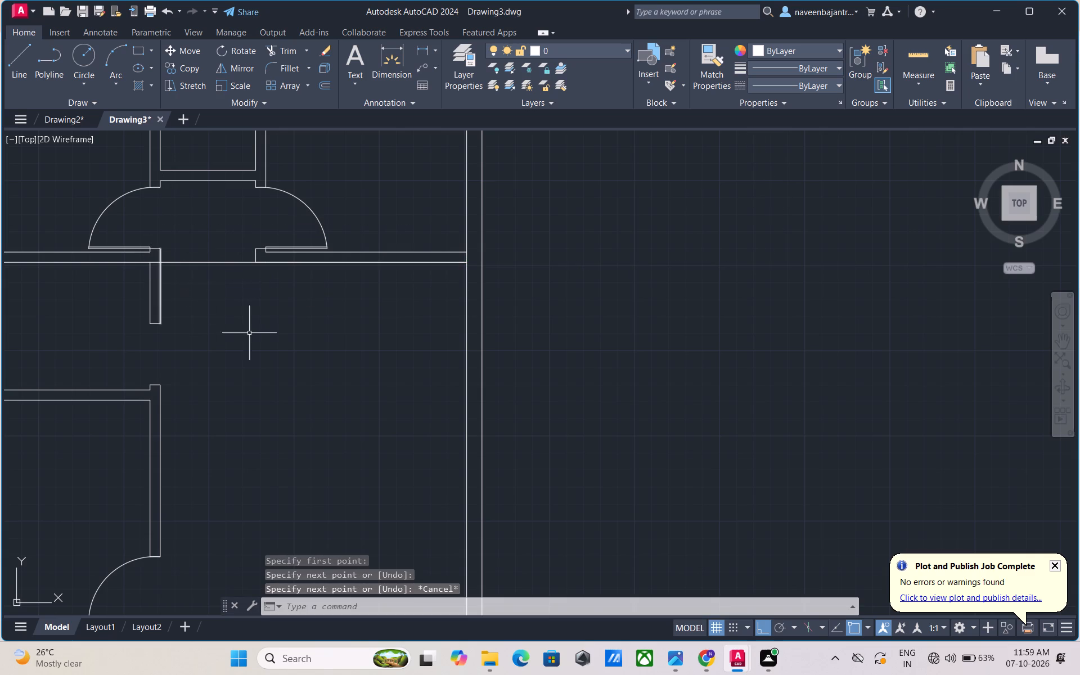
# Trim the part of the new east-west line that crosses the thickness of the west vertical partition.
pyautogui.press('t')
pyautogui.press('r')
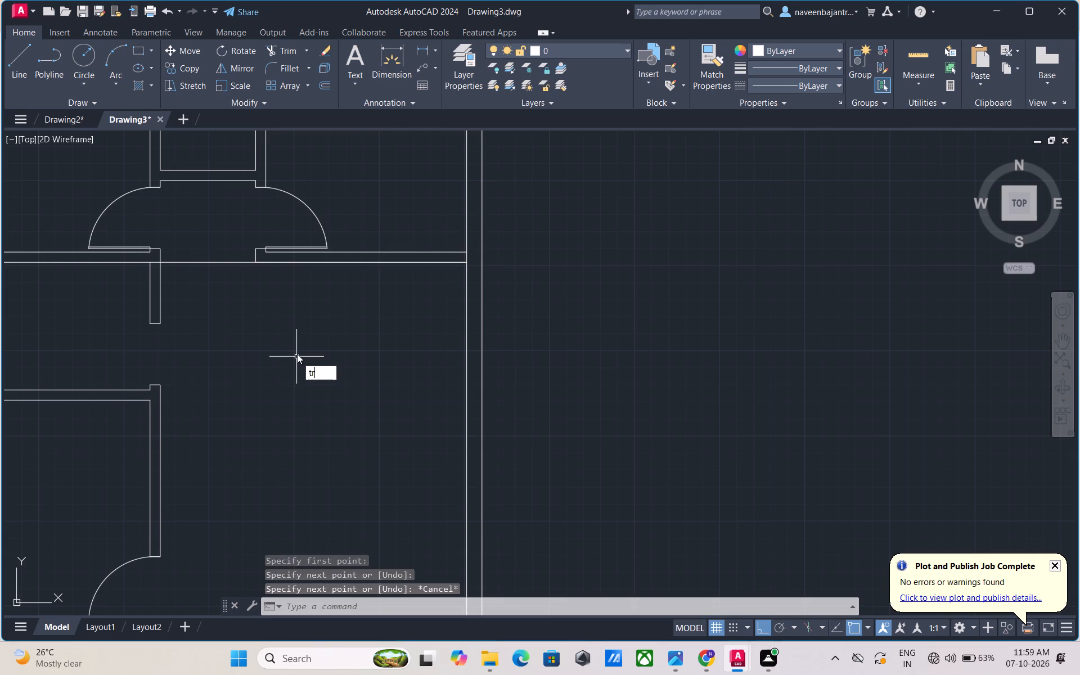
pyautogui.press('space')
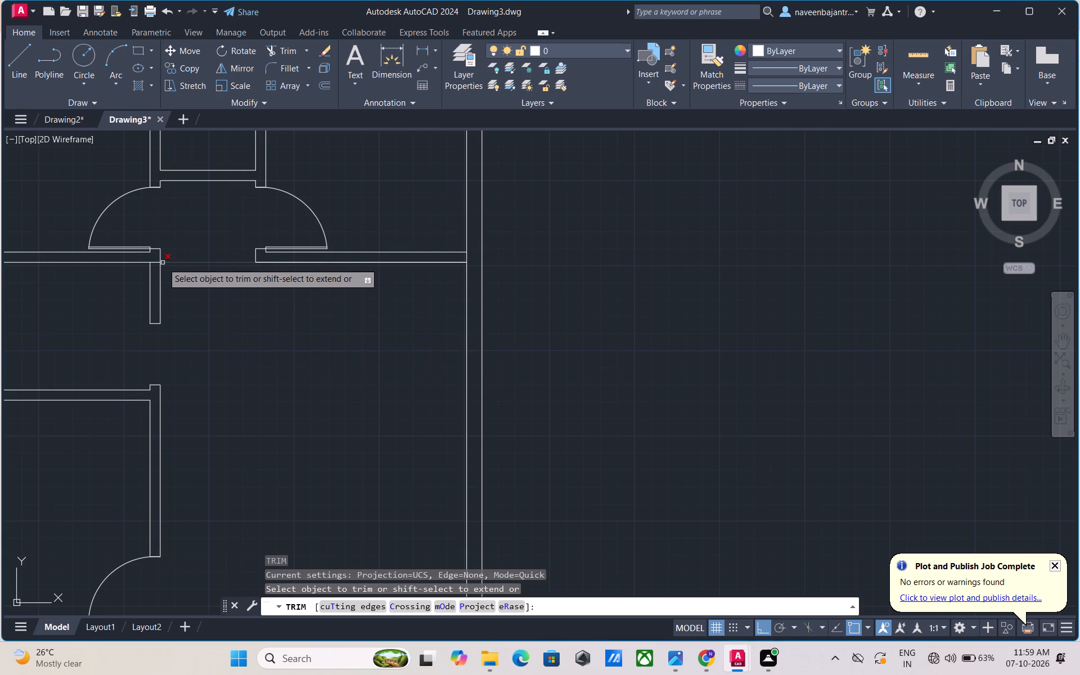
pyautogui.click(157, 263)
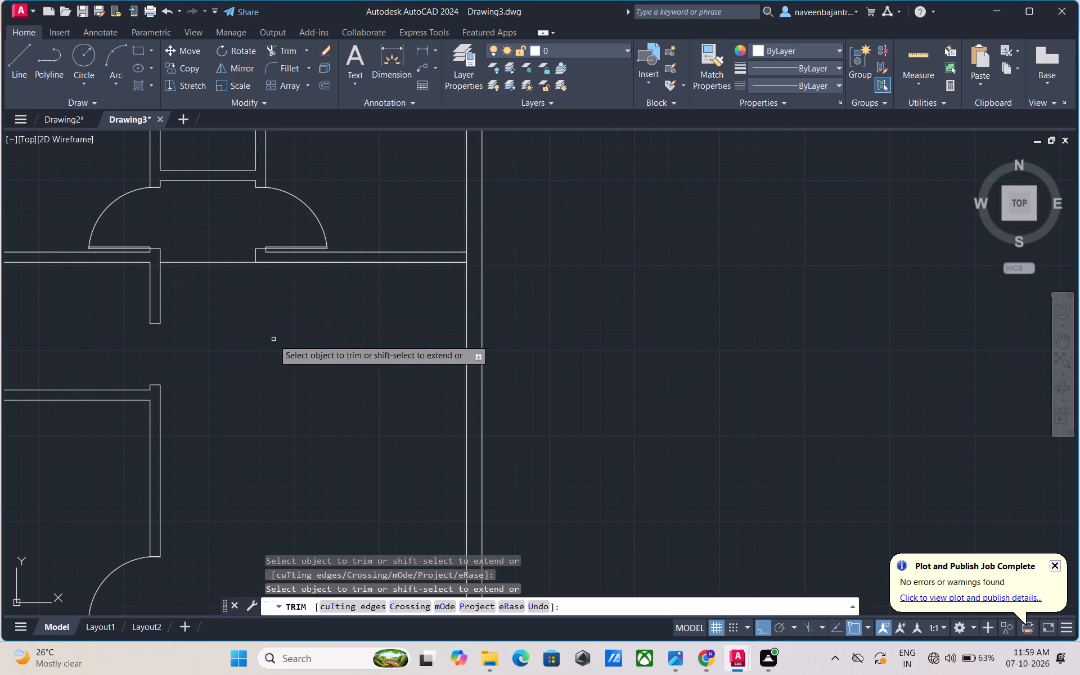
pyautogui.press('Escape')
# Offset the east-west line crossing the passage at the northeast room's south partition 24'2" to the south.
pyautogui.press('o')
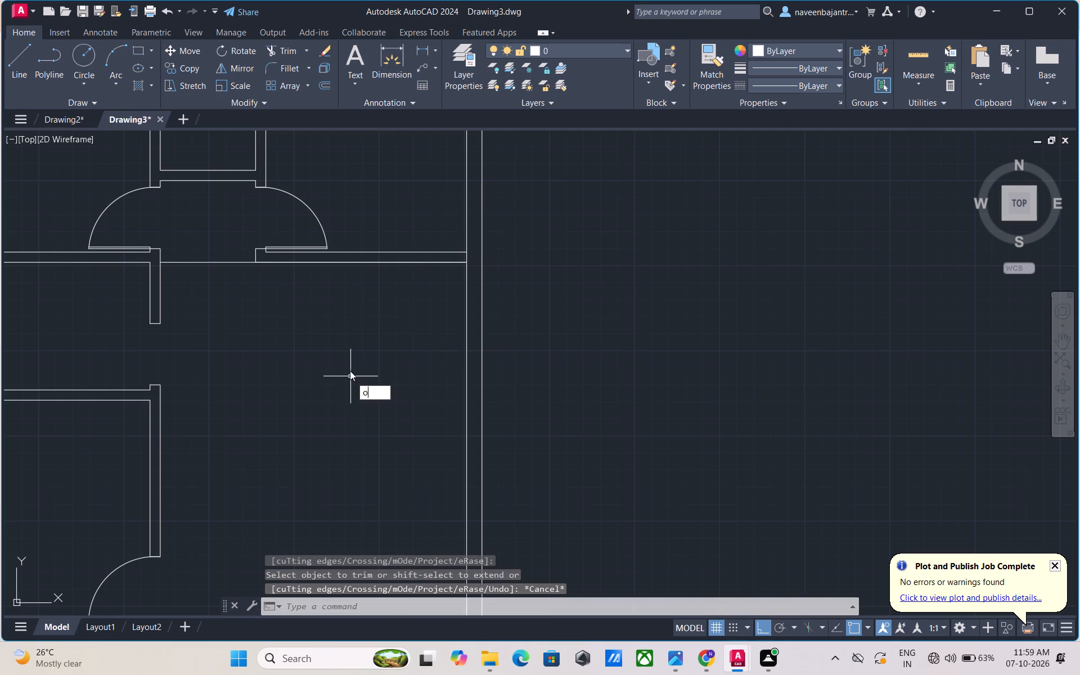
pyautogui.press('space')
pyautogui.press('space')
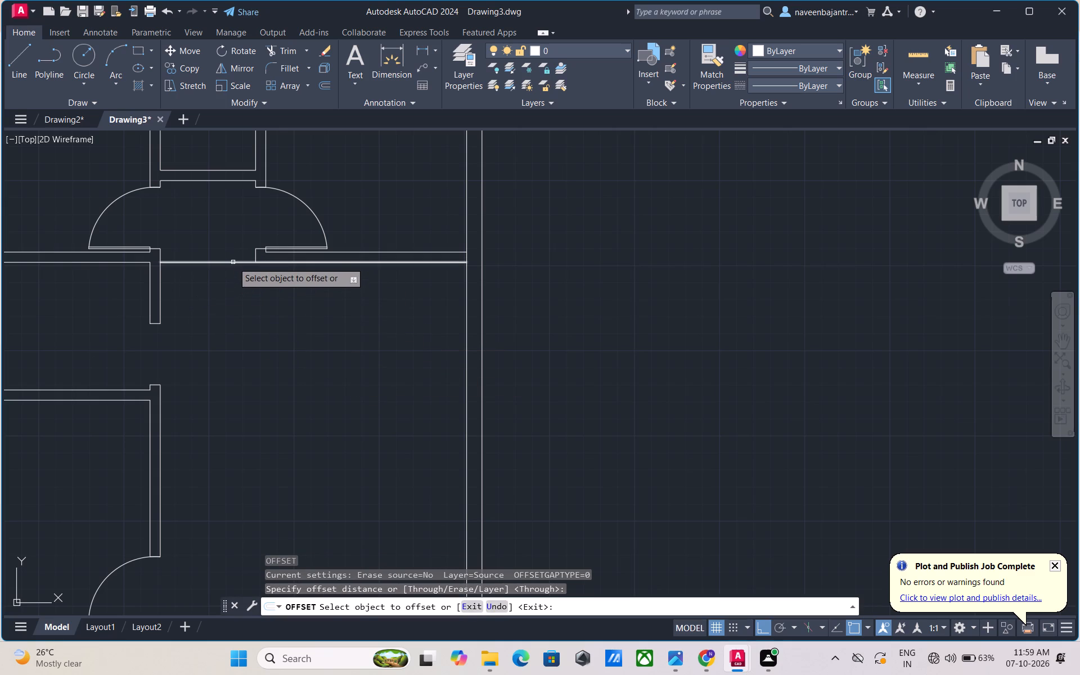
pyautogui.click(233, 262)
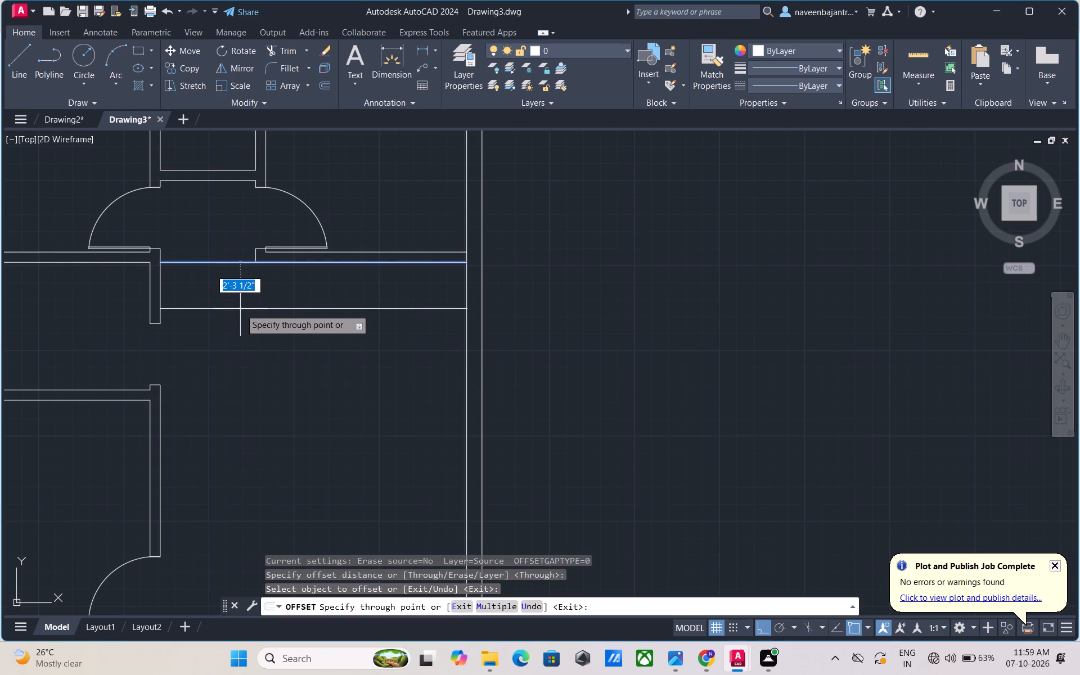
pyautogui.press('2')
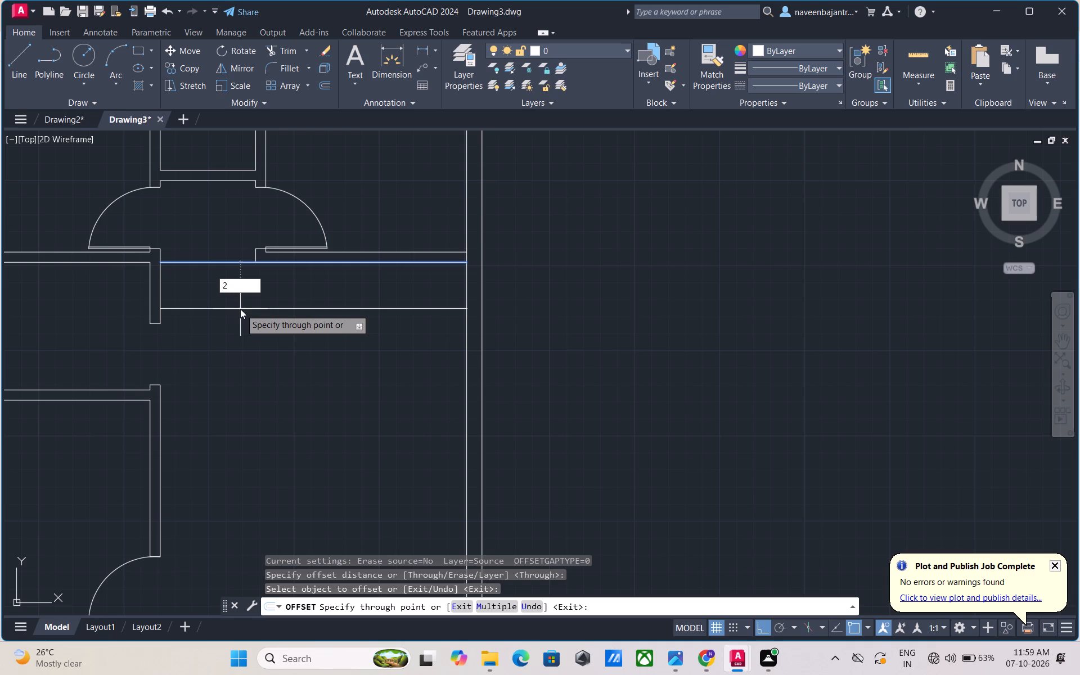
pyautogui.press('4')
pyautogui.press("'")
pyautogui.press('2')
pyautogui.hotkey('shift', '"')
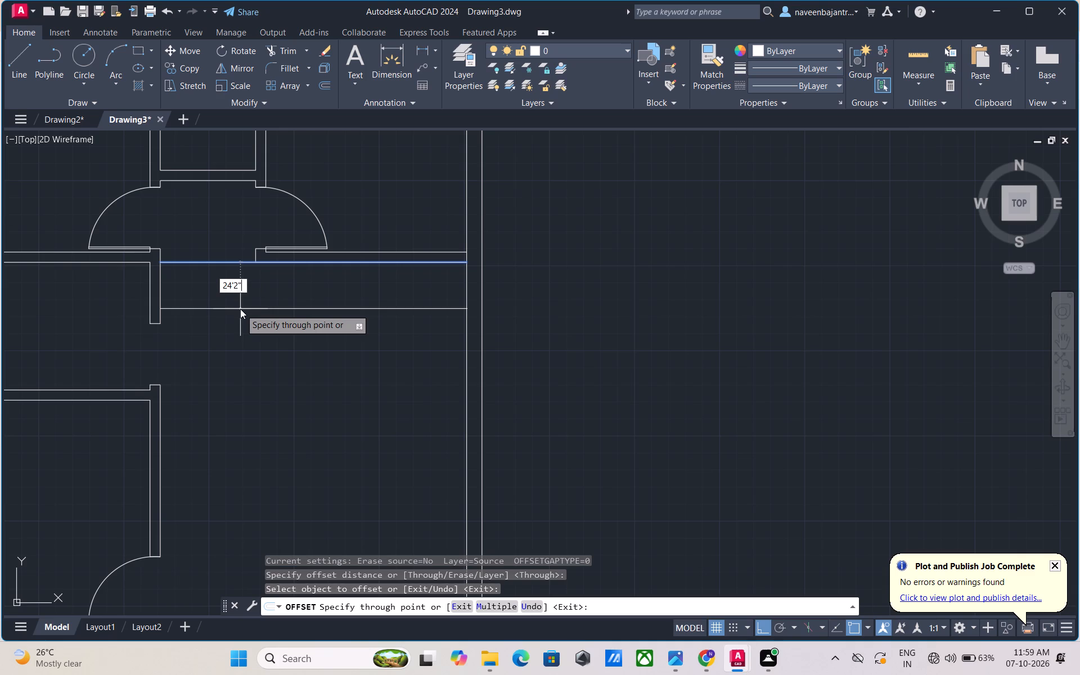
pyautogui.press('Return')
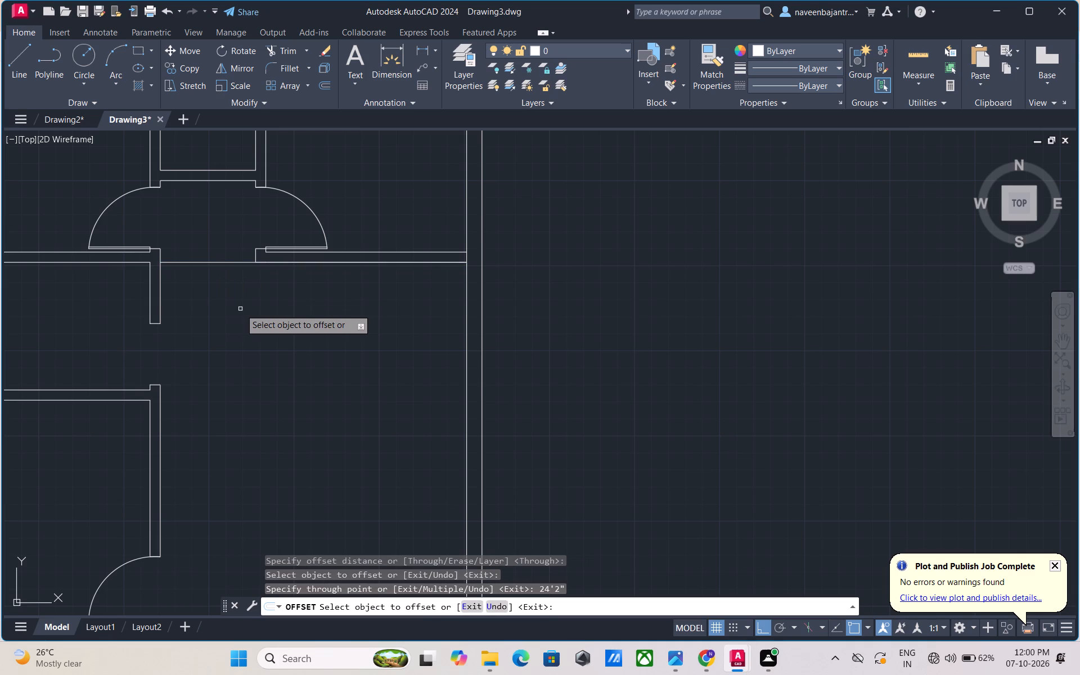
# Offset the new southern east-west line 6" further south to form the southeast room's north partition.
pyautogui.scroll(-2, 240, 309)
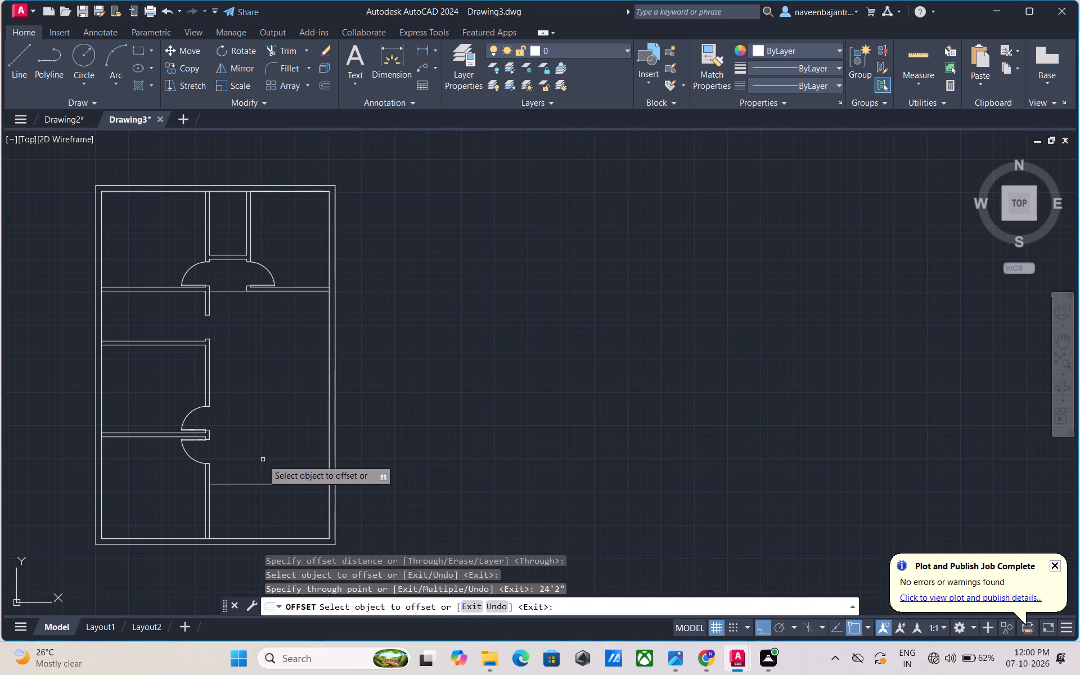
pyautogui.moveTo(263, 456); pyautogui.dragTo(258, 429, button='middle')
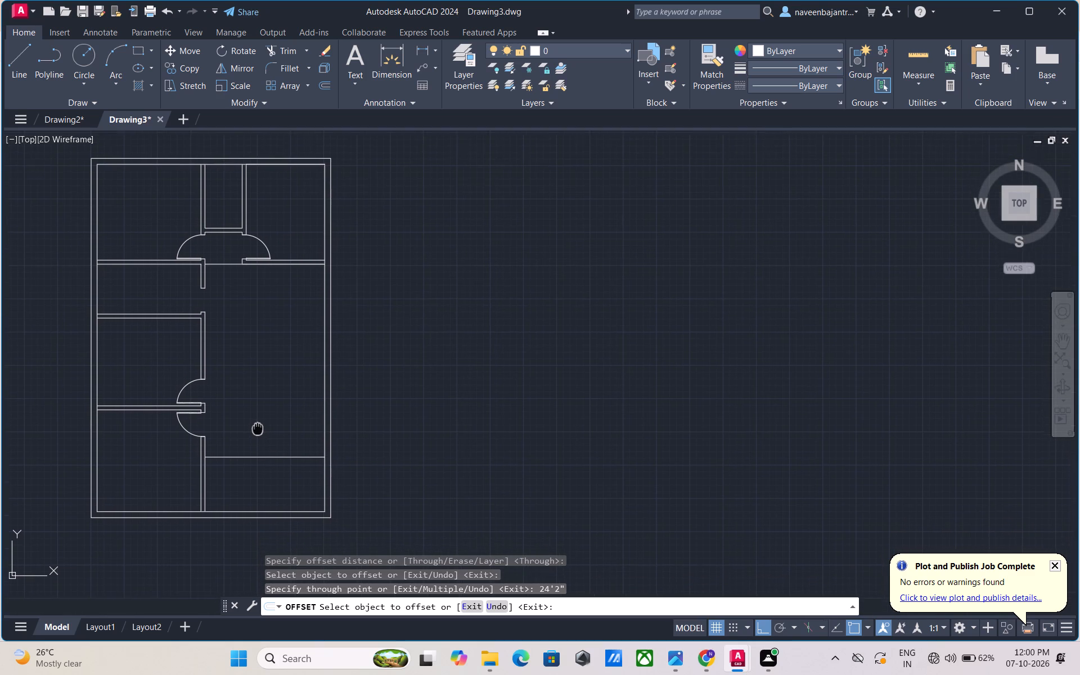
pyautogui.moveTo(258, 429); pyautogui.dragTo(256, 420, button='middle')
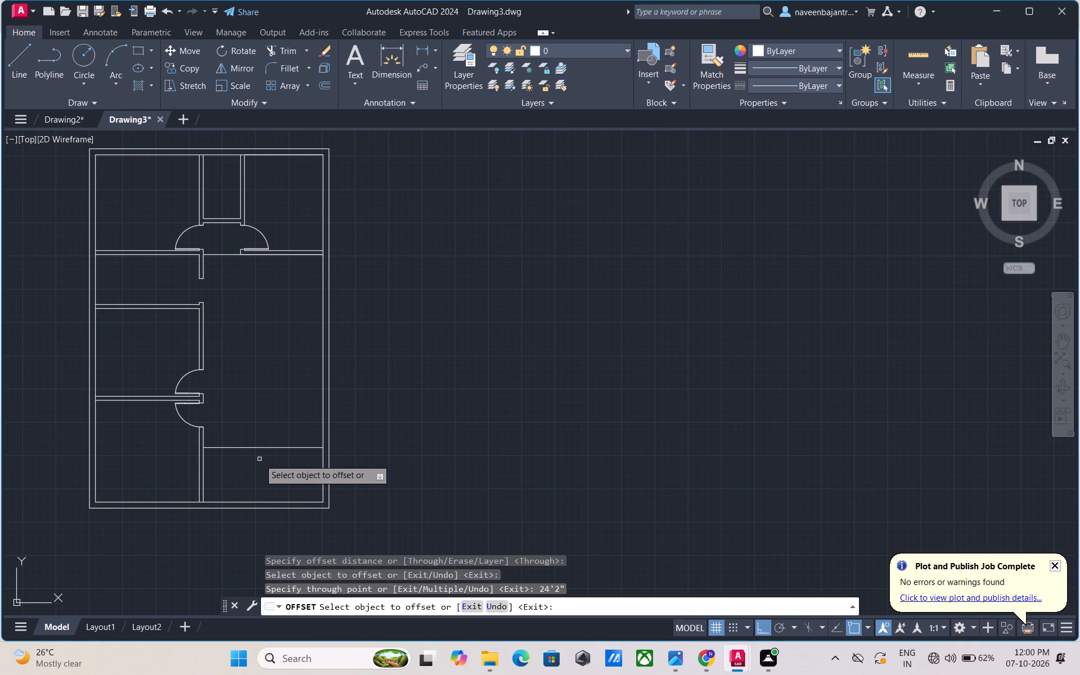
pyautogui.scroll(1, 259, 459)
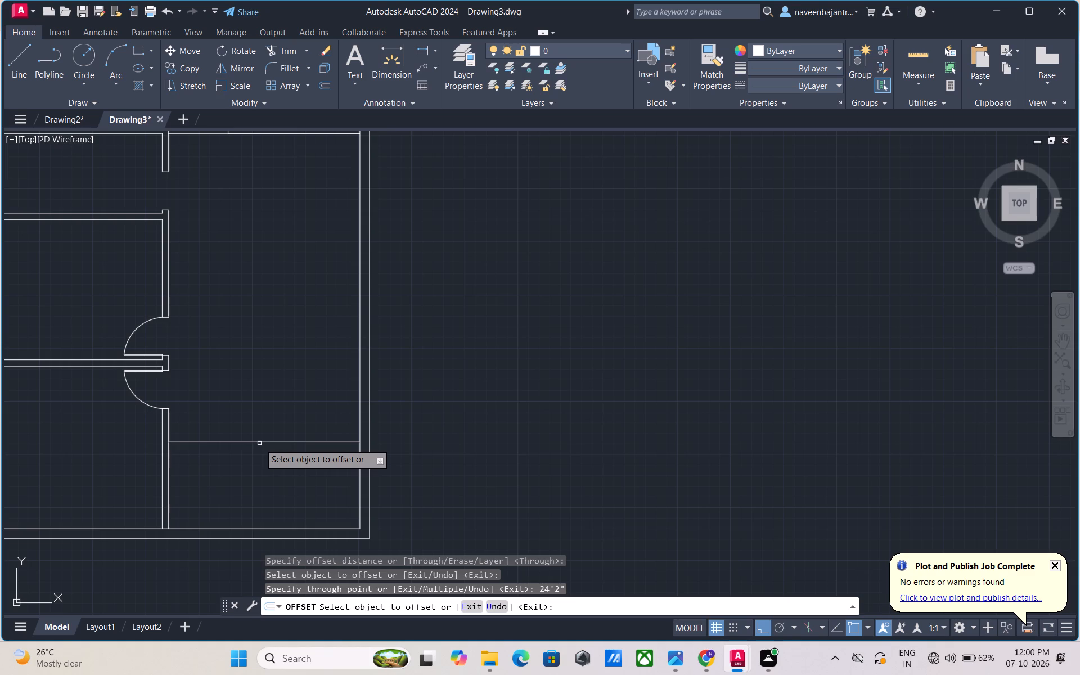
pyautogui.click(260, 443)
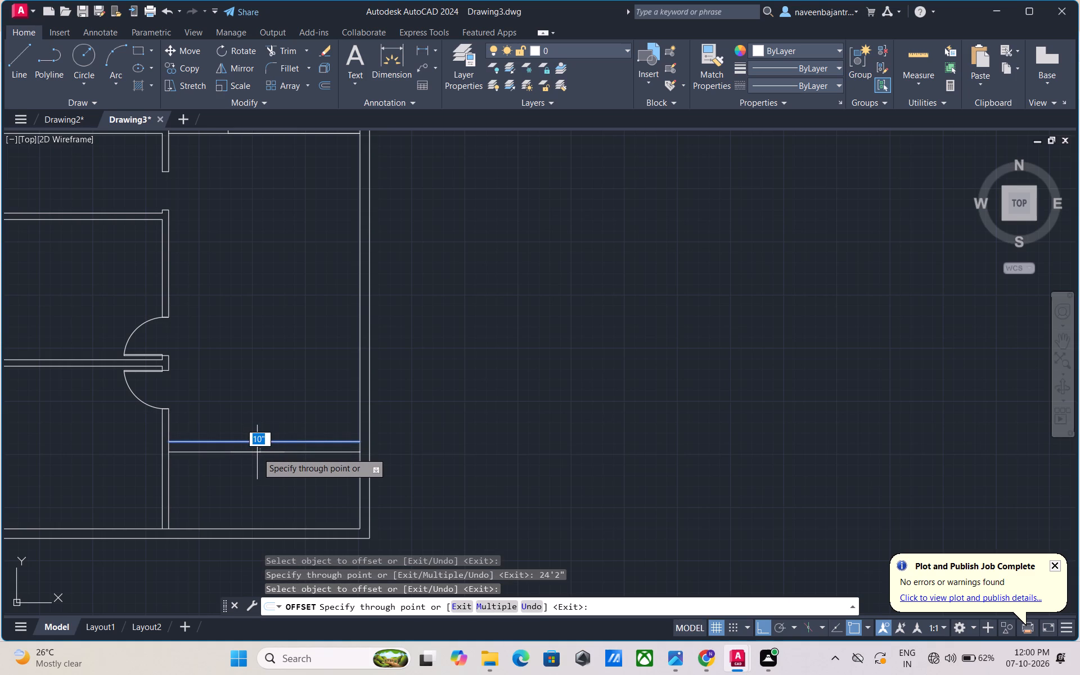
pyautogui.press('6')
pyautogui.hotkey('shift', '"')
pyautogui.press('Return')
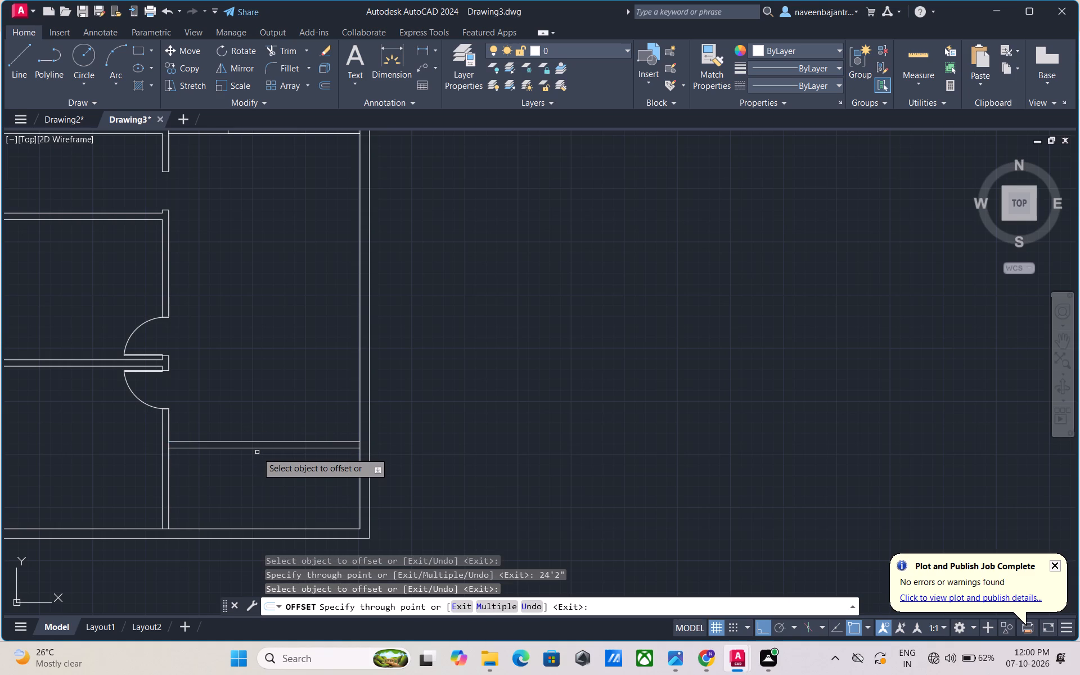
pyautogui.press('Escape')
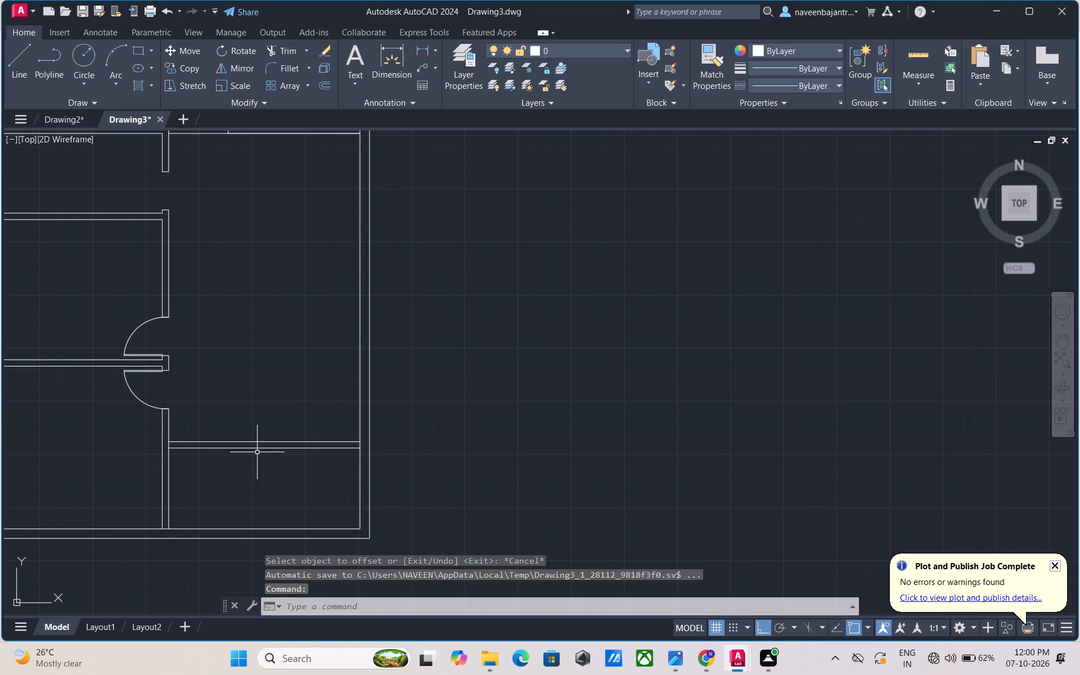
# Trim the vertical partition's east face between the two faces of the southeast room's north partition.
pyautogui.press('r')
pyautogui.press('Escape')
pyautogui.write('tr')
pyautogui.press('space')
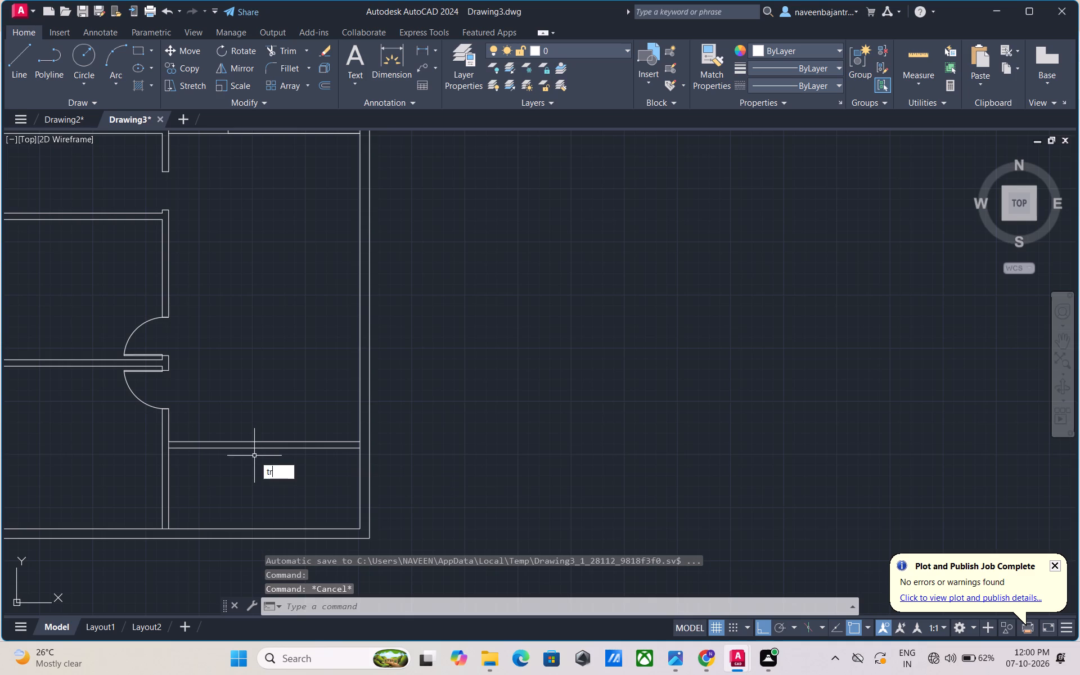
pyautogui.scroll(2, 175, 448)
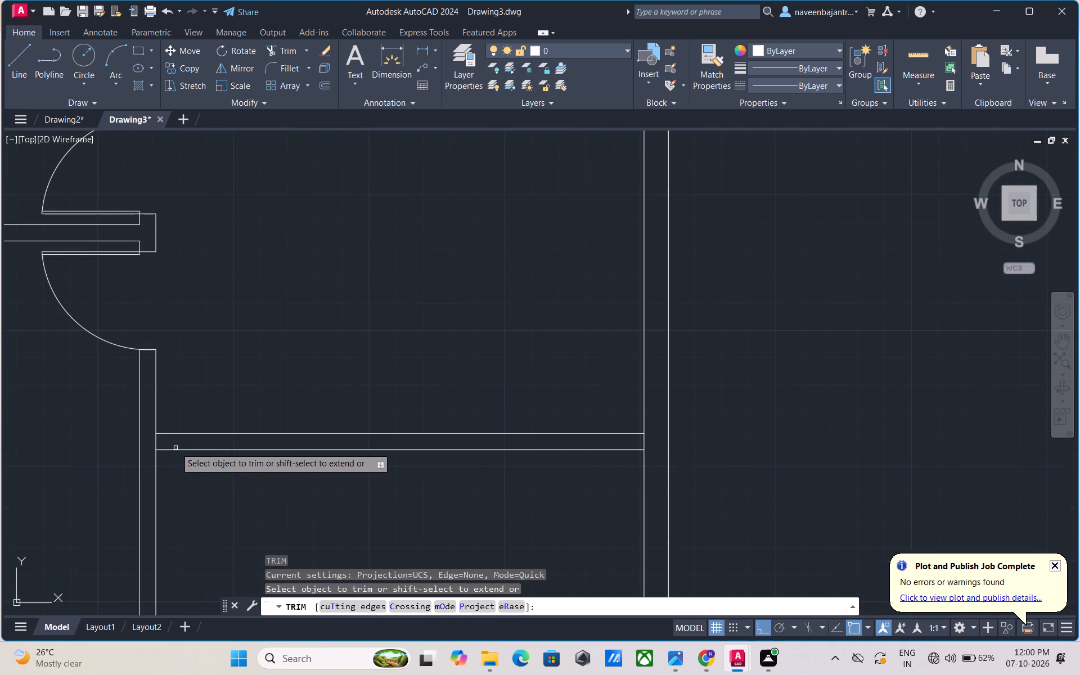
pyautogui.click(157, 444)
# Trim the line across the passage opening west of the northeast room's south partition.
pyautogui.scroll(-2, 157, 444)
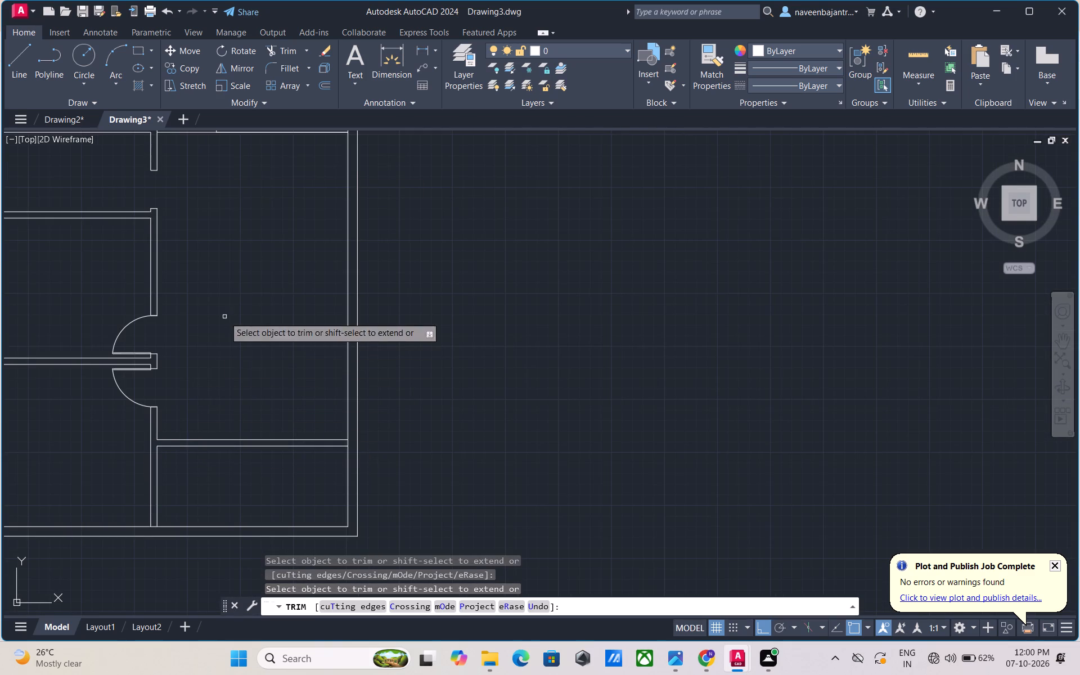
pyautogui.moveTo(197, 159); pyautogui.dragTo(206, 202, button='middle')
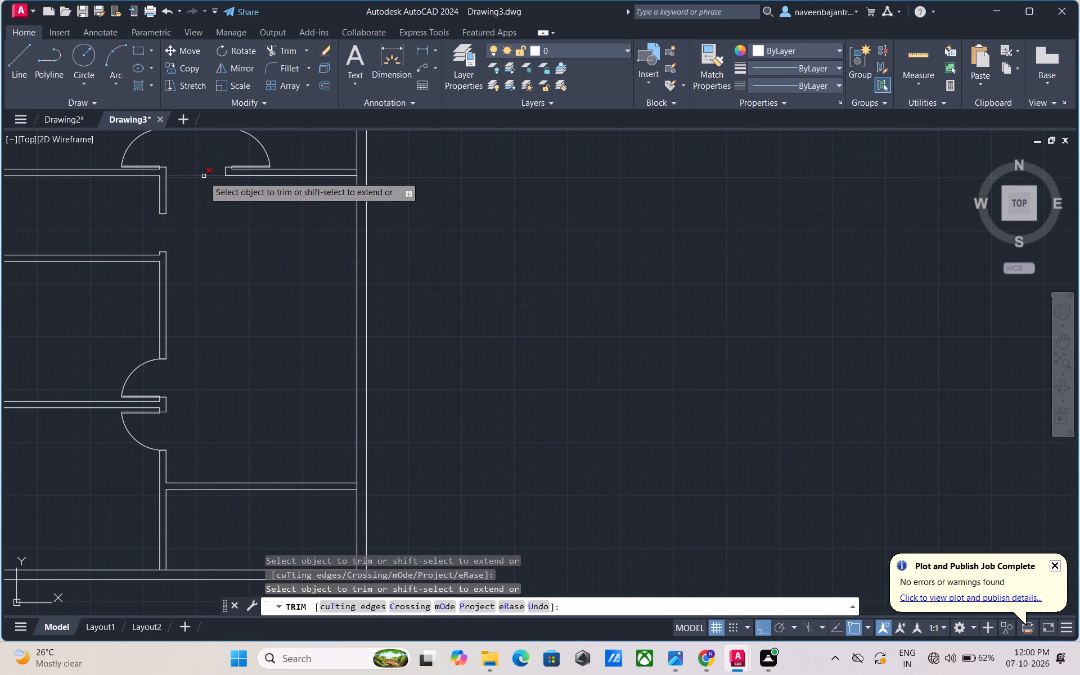
pyautogui.click(204, 176)
# Trim the south wall's inner face across the thickness of the vertical partition.
pyautogui.scroll(-2, 238, 265)
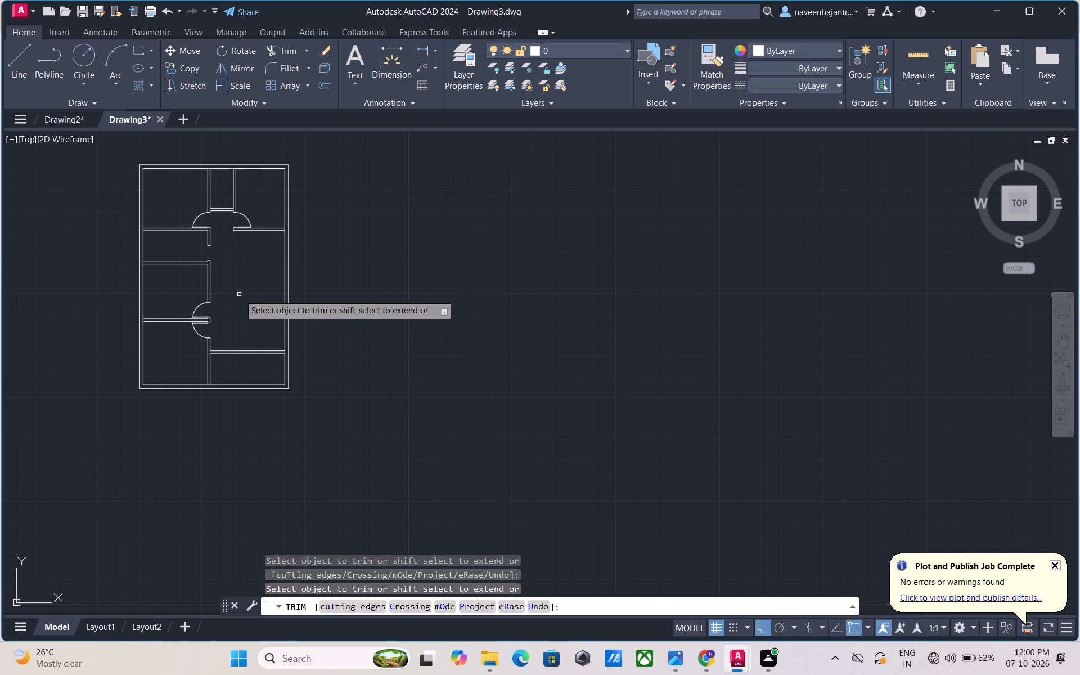
pyautogui.moveTo(232, 328); pyautogui.dragTo(232, 327, button='middle')
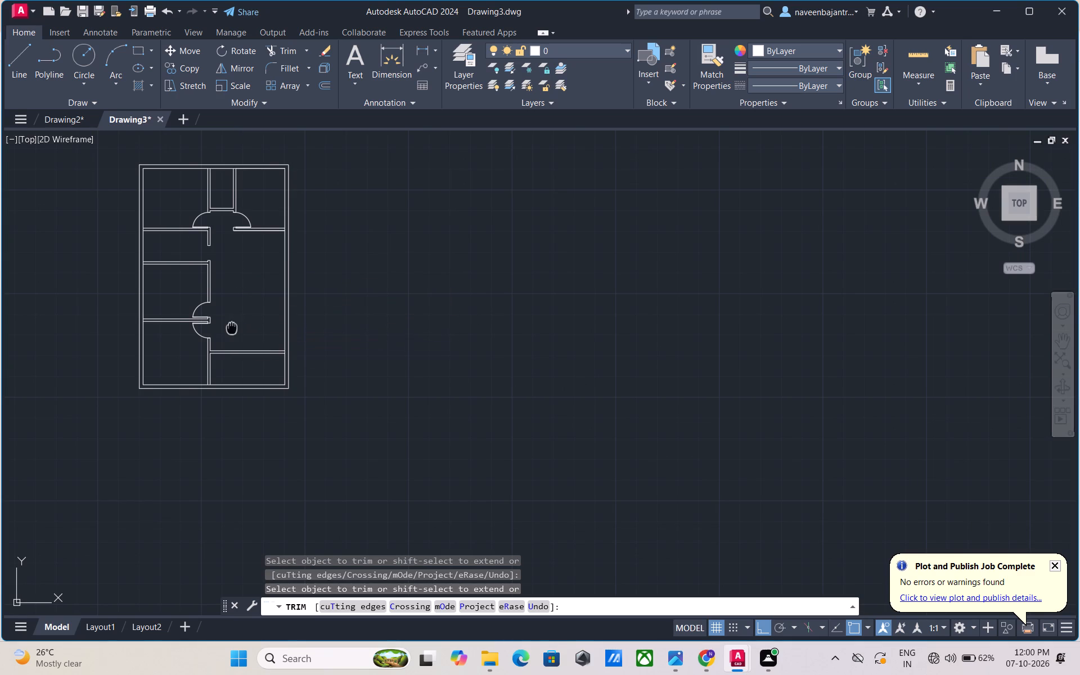
pyautogui.moveTo(232, 327); pyautogui.dragTo(243, 321, button='middle')
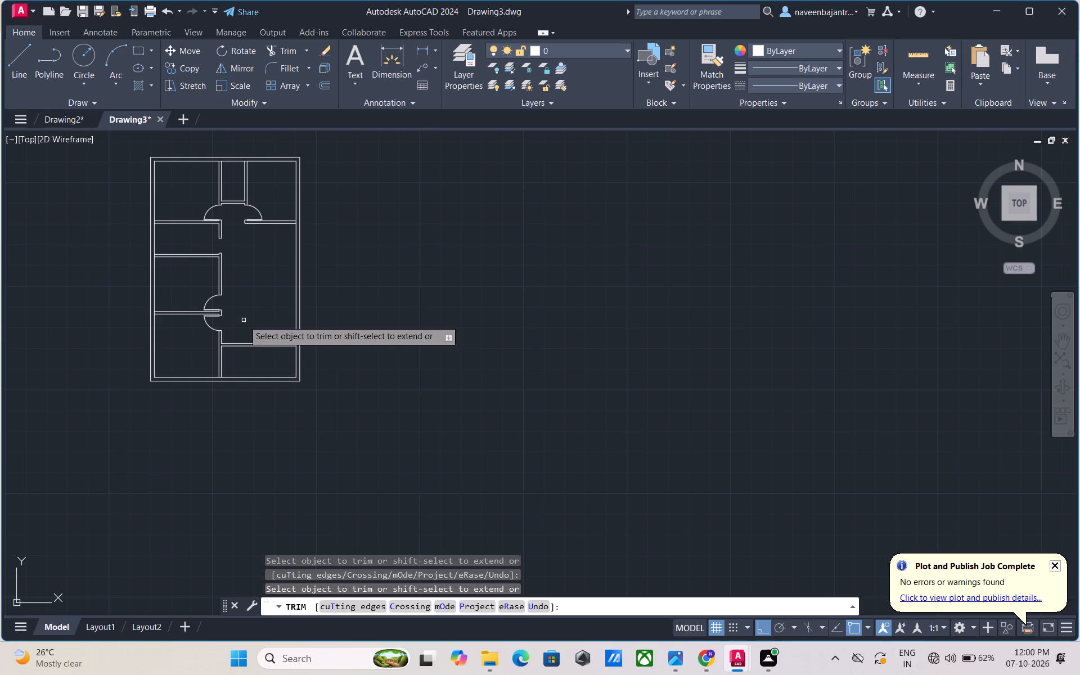
pyautogui.scroll(2, 244, 319)
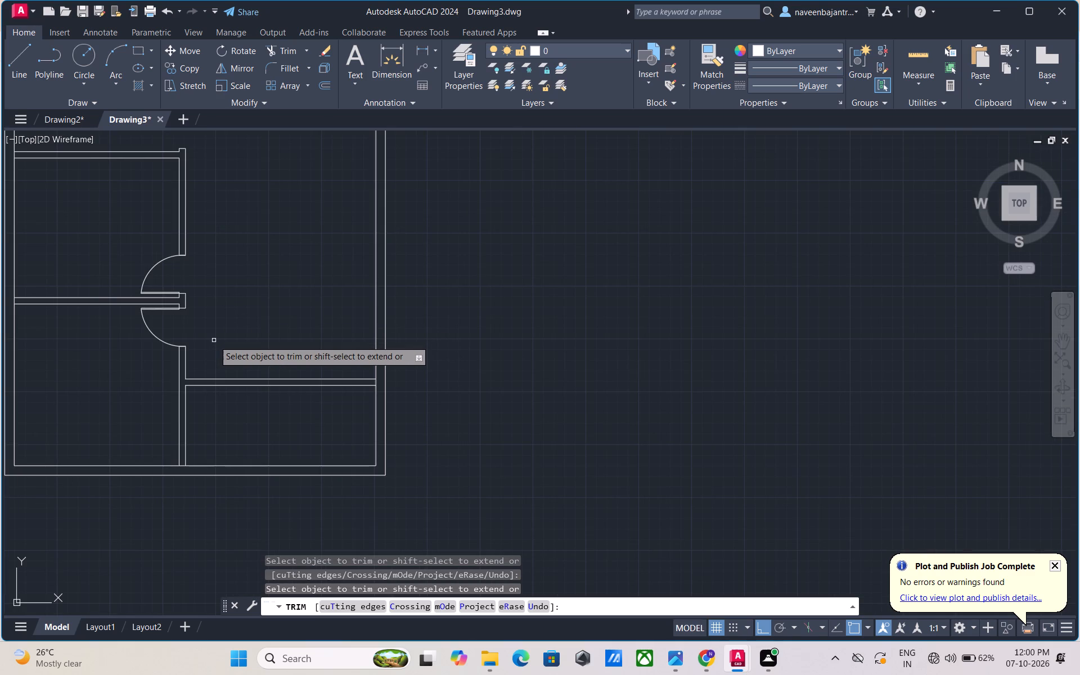
pyautogui.moveTo(214, 340); pyautogui.dragTo(220, 332, button='middle')
pyautogui.scroll(1, 260, 325)
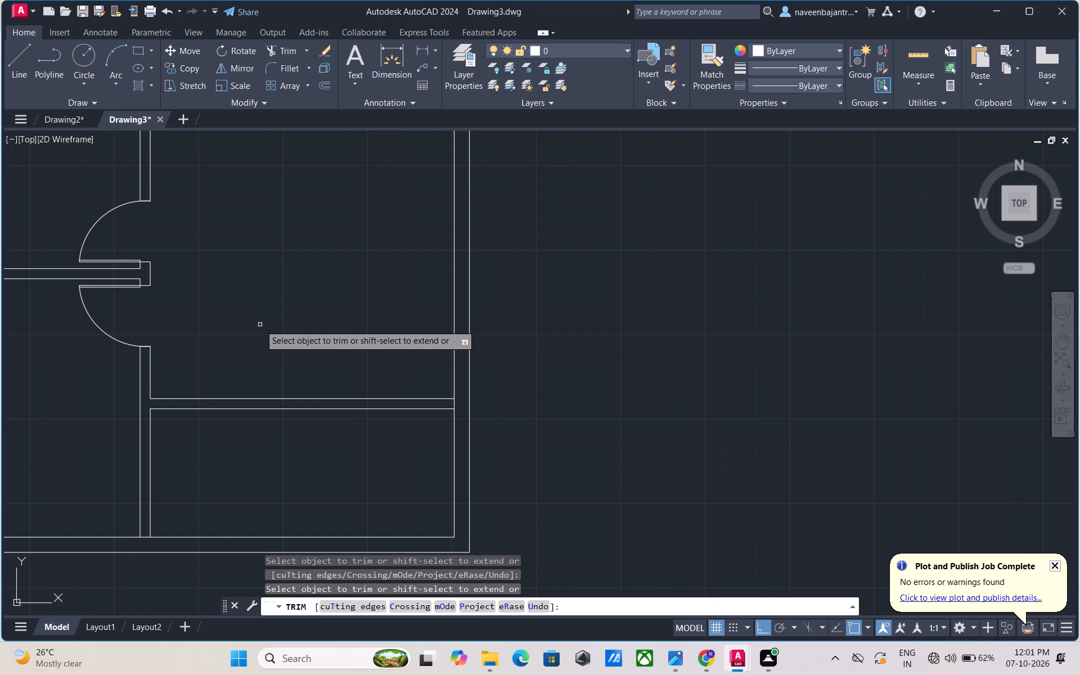
pyautogui.scroll(-1, 260, 325)
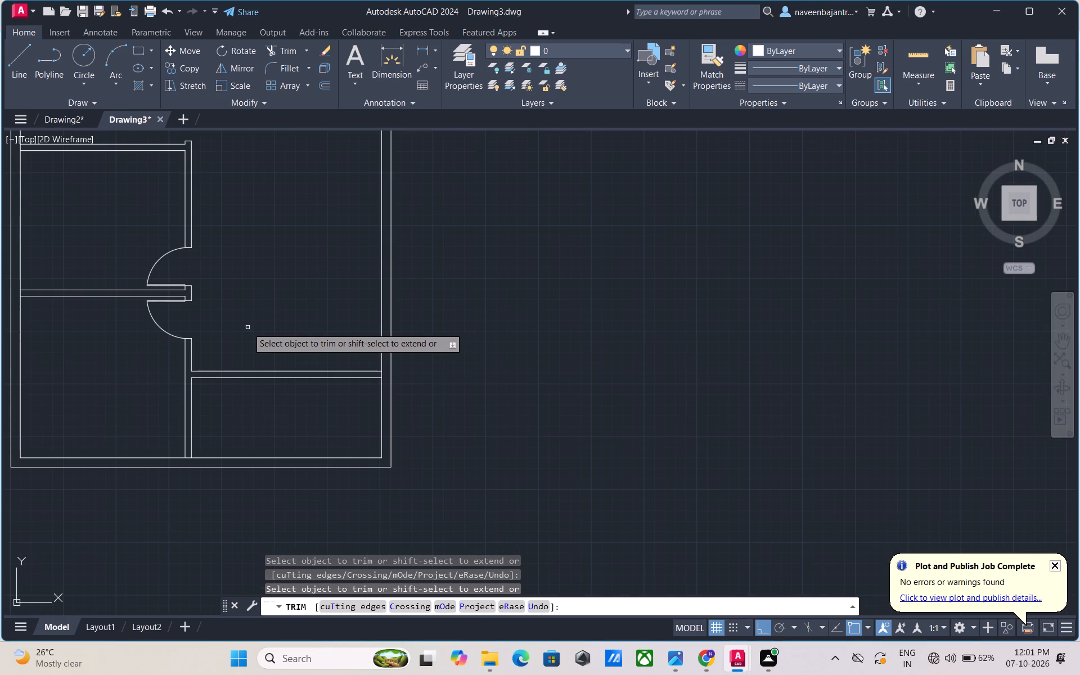
pyautogui.scroll(1, 187, 457)
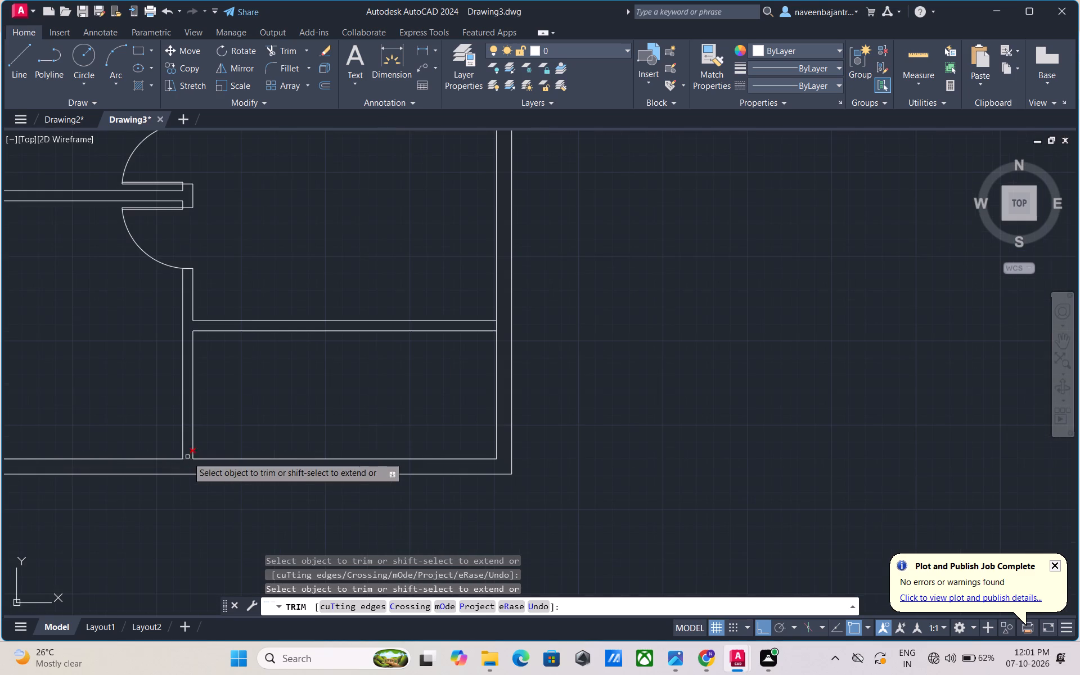
pyautogui.click(190, 457)
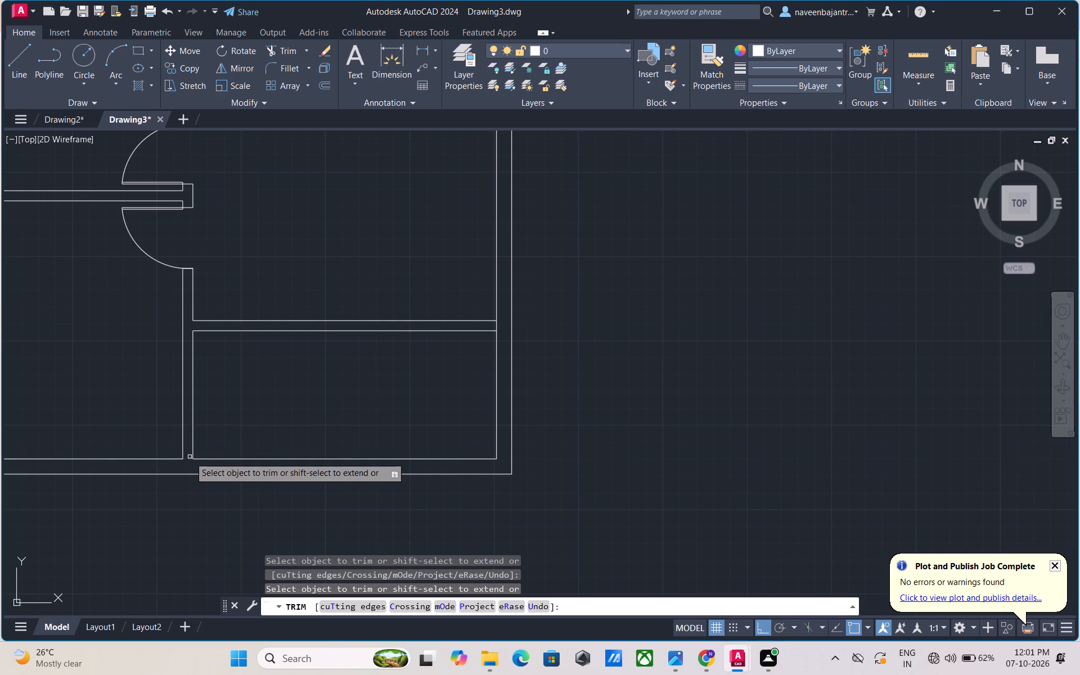
# Trim the west wall's inner face across the thickness of the three east-west partitions that meet it.
pyautogui.scroll(-1, 189, 451)
pyautogui.scroll(-1, 231, 412)
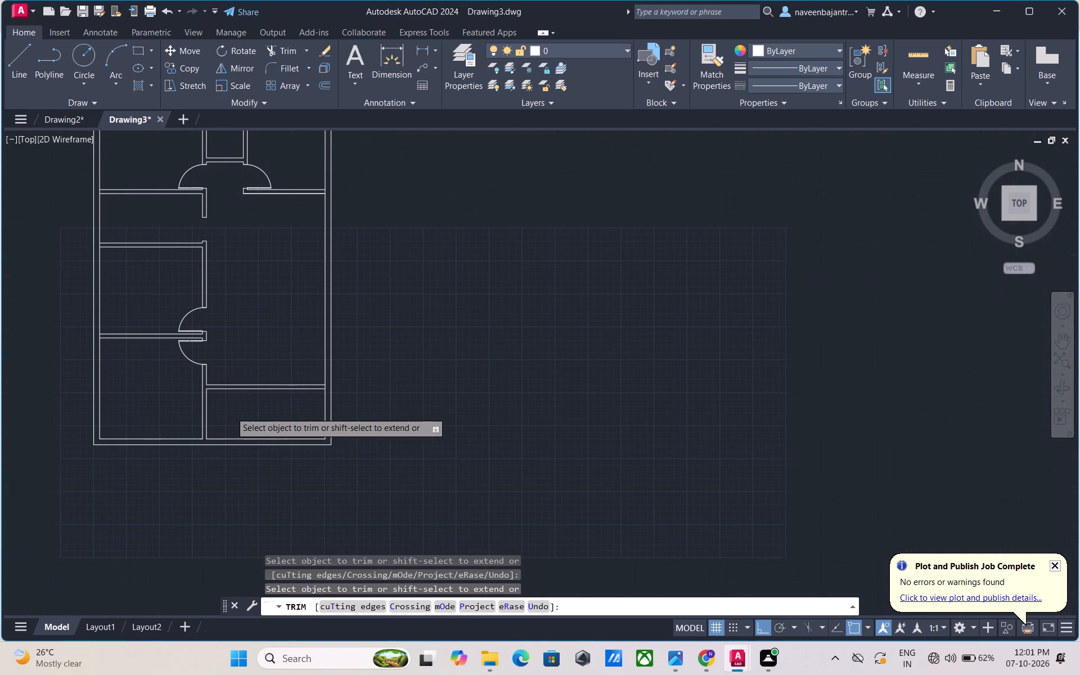
pyautogui.scroll(1, 95, 341)
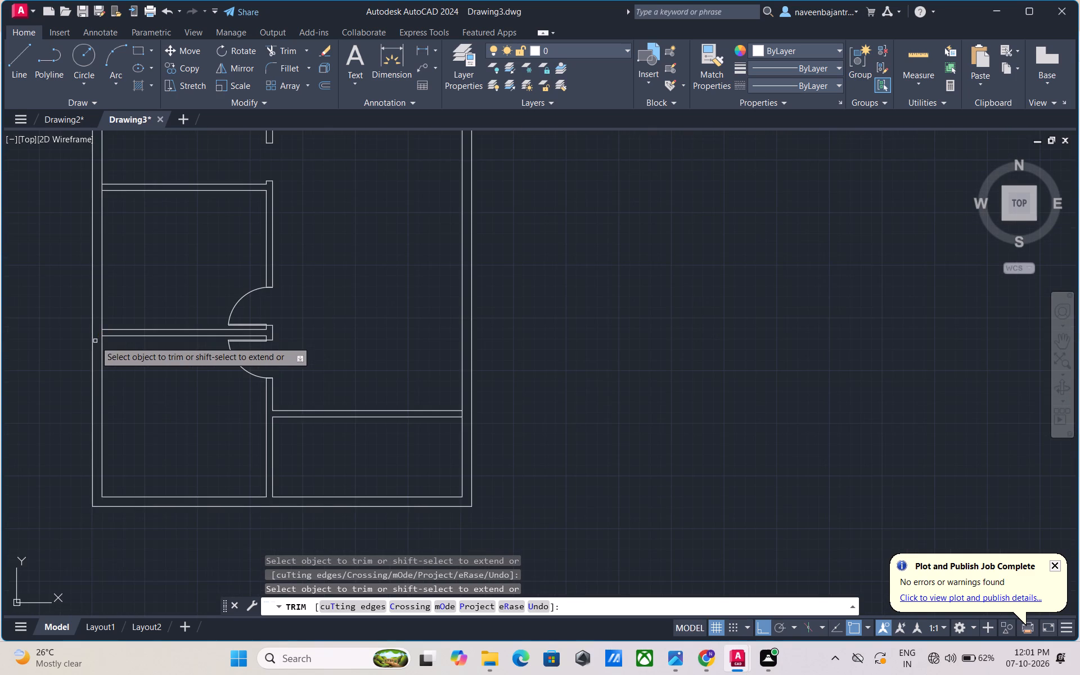
pyautogui.scroll(2, 100, 335)
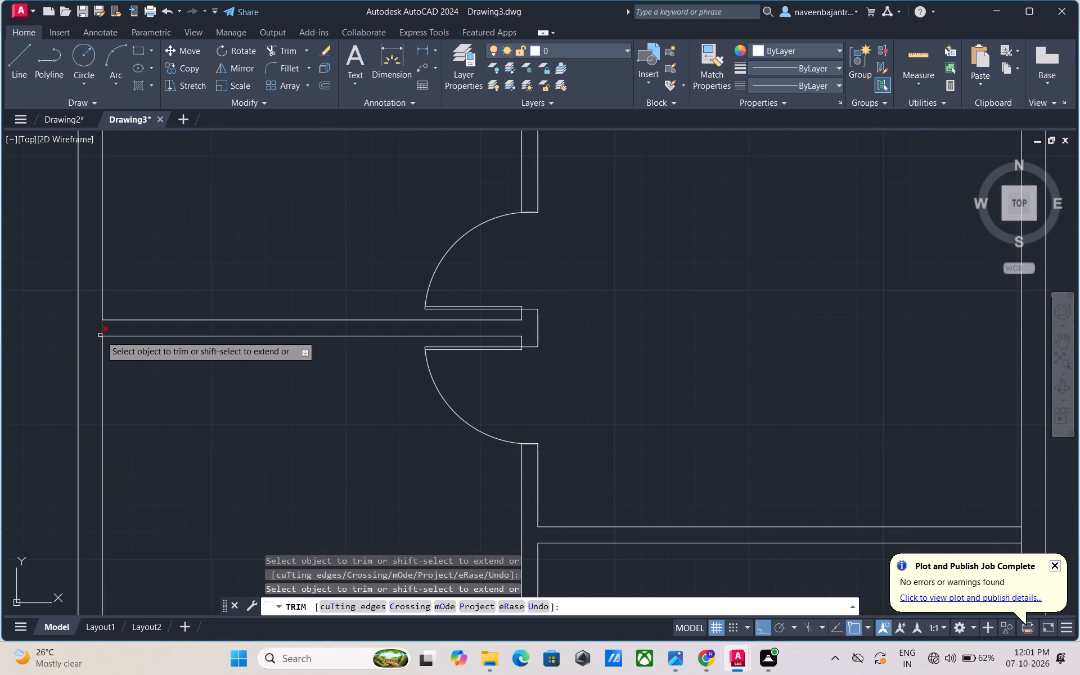
pyautogui.click(101, 330)
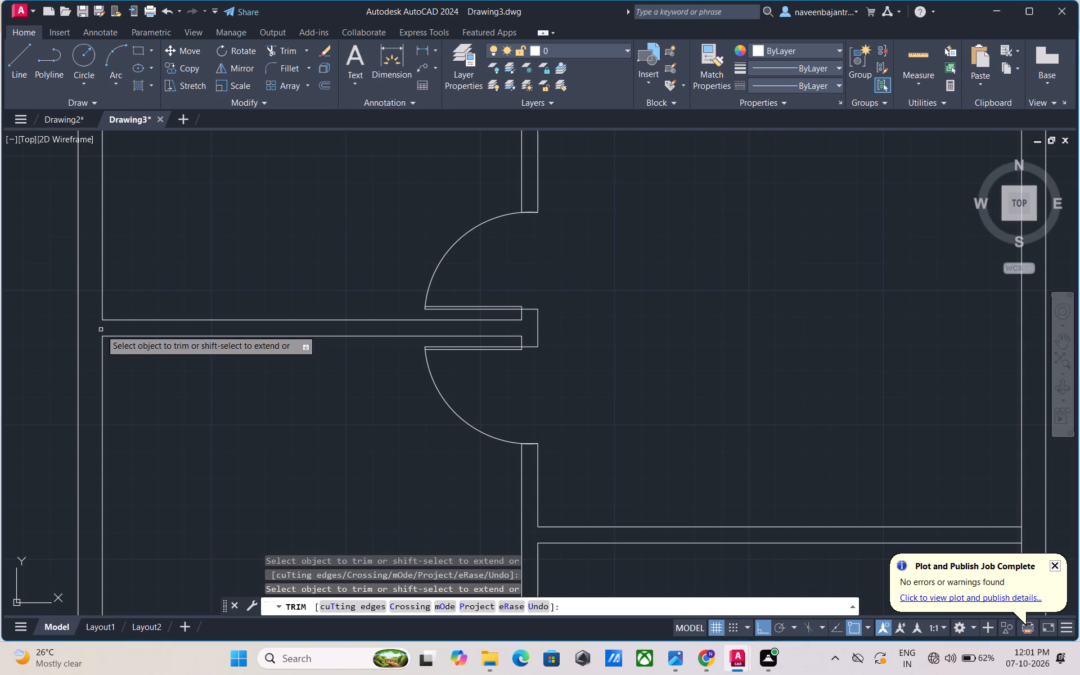
pyautogui.scroll(-2, 101, 330)
pyautogui.scroll(2, 104, 169)
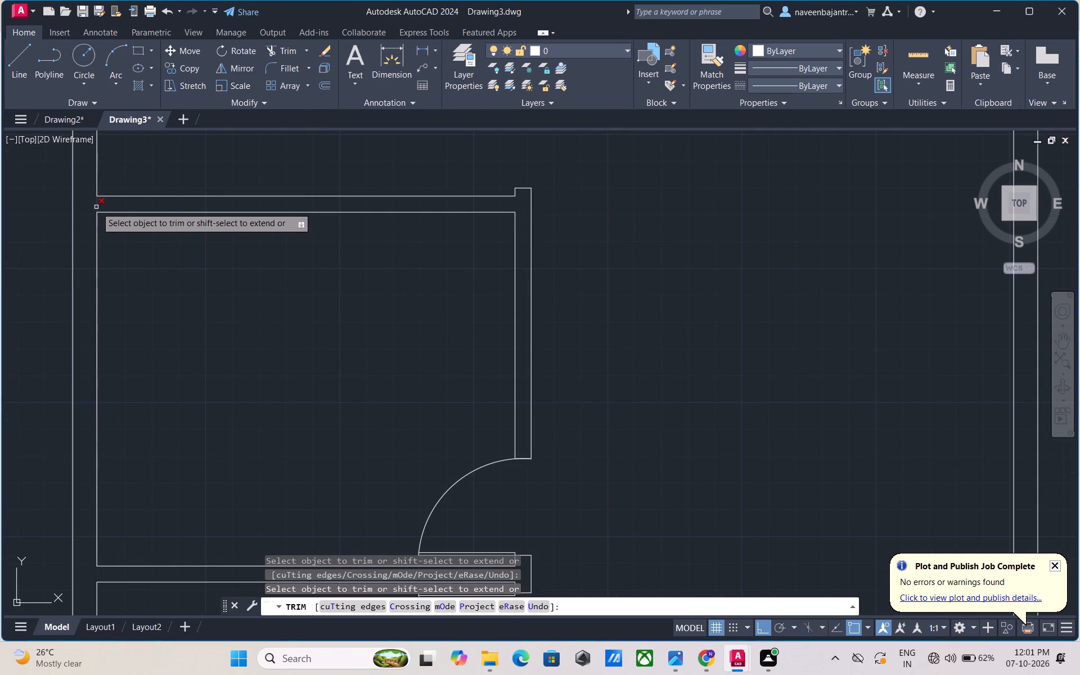
pyautogui.click(96, 207)
pyautogui.scroll(-4, 96, 211)
pyautogui.moveTo(124, 196); pyautogui.dragTo(116, 238, button='middle')
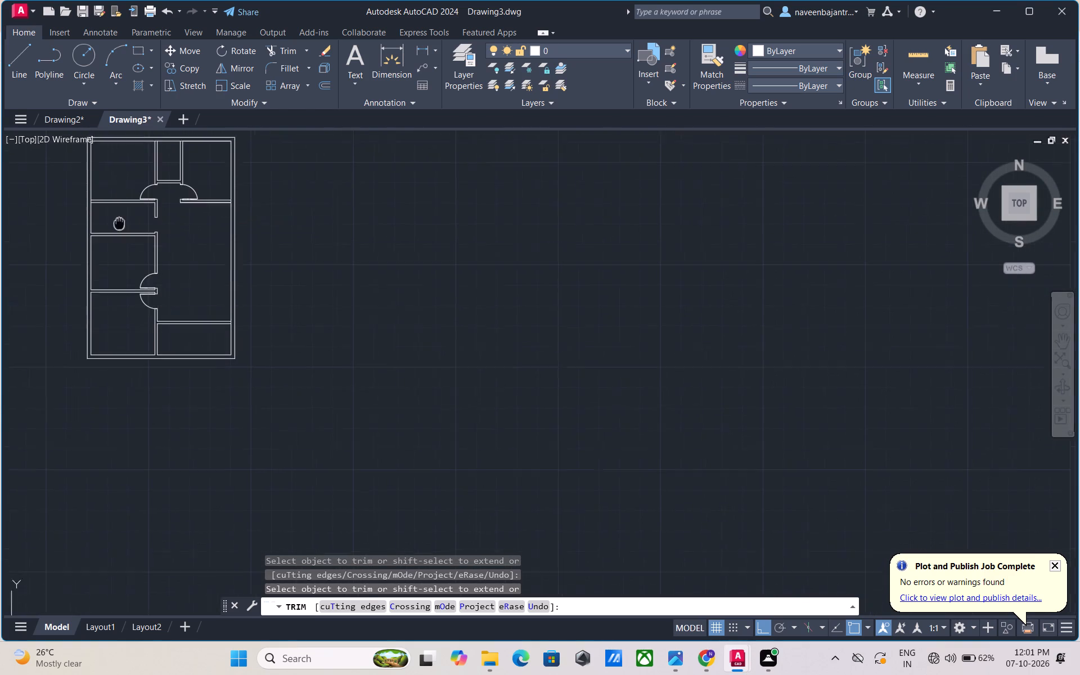
pyautogui.moveTo(116, 238); pyautogui.dragTo(108, 284, button='middle')
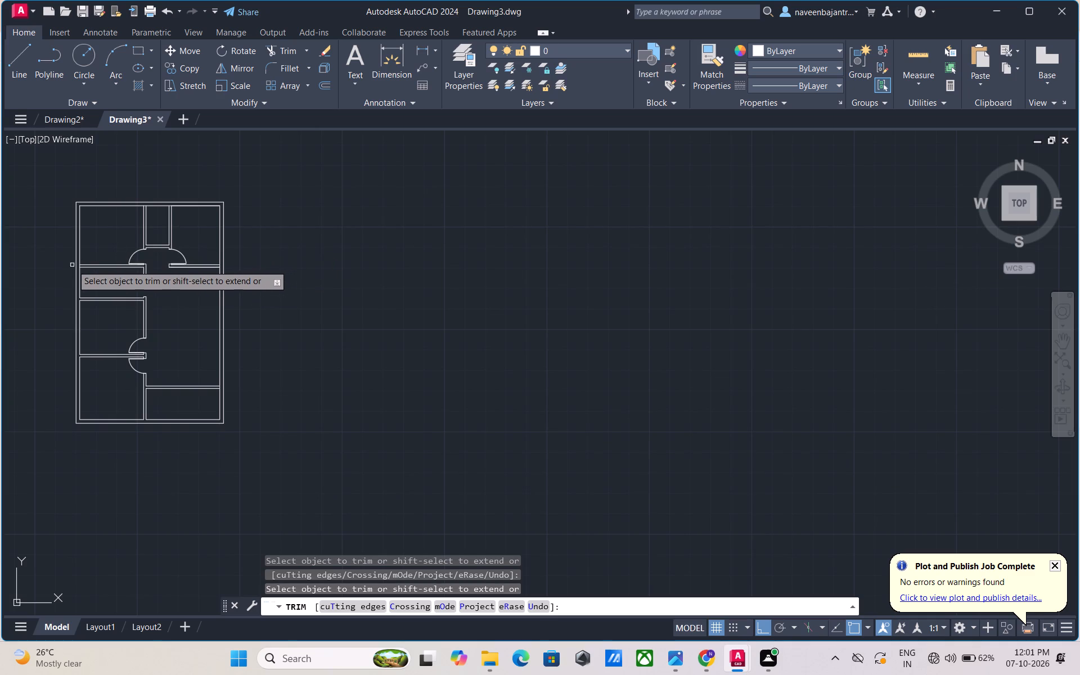
pyautogui.scroll(3, 72, 265)
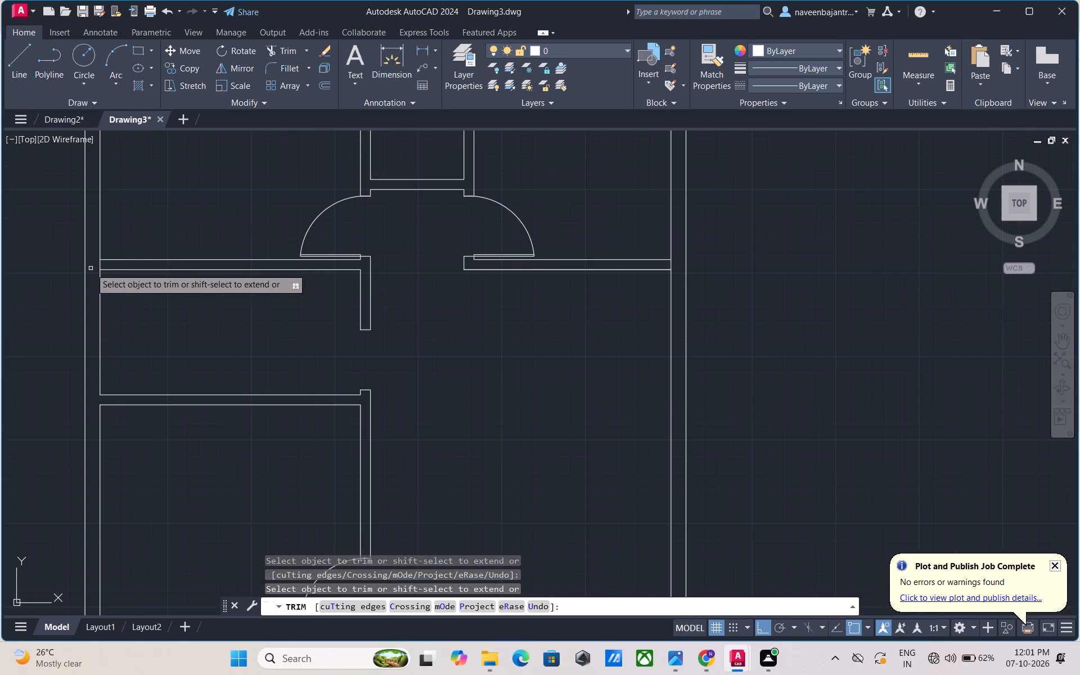
pyautogui.click(98, 264)
pyautogui.scroll(-2, 132, 264)
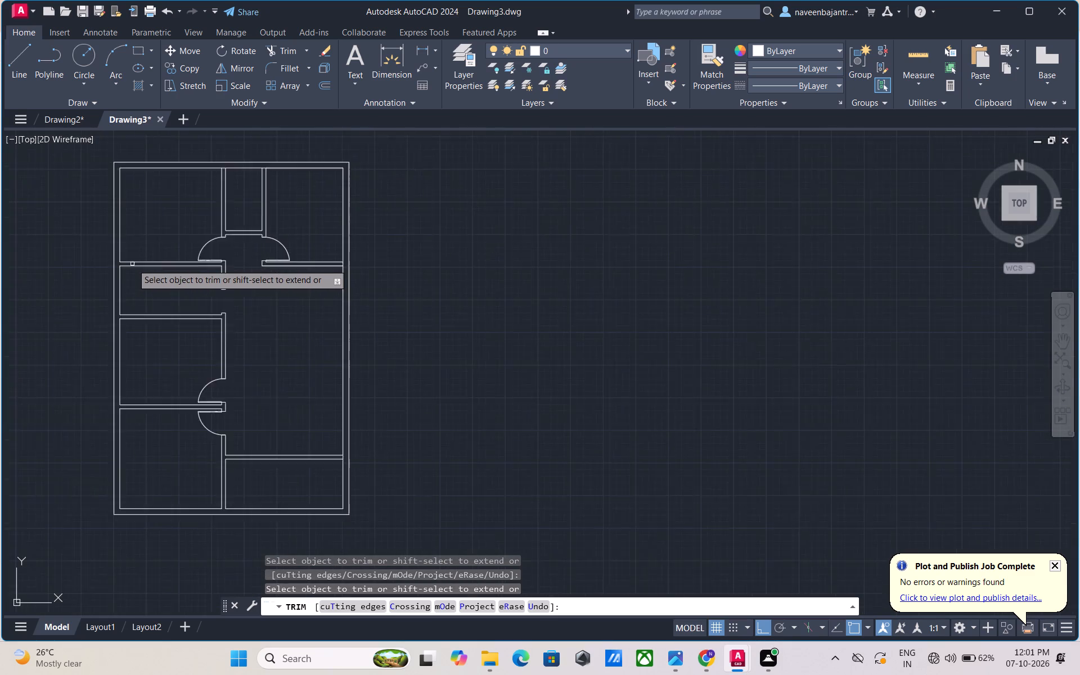
# Trim the north wall's inner face across the thickness of the two vertical partitions that meet it.
pyautogui.scroll(-1, 132, 264)
pyautogui.scroll(3, 186, 204)
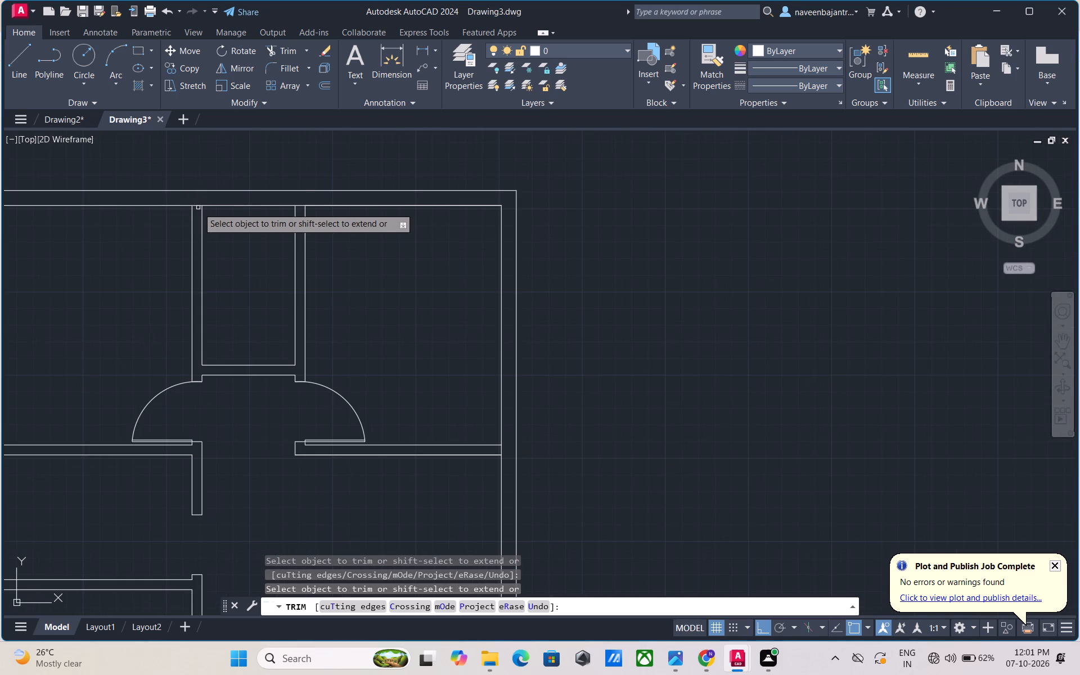
pyautogui.click(198, 206)
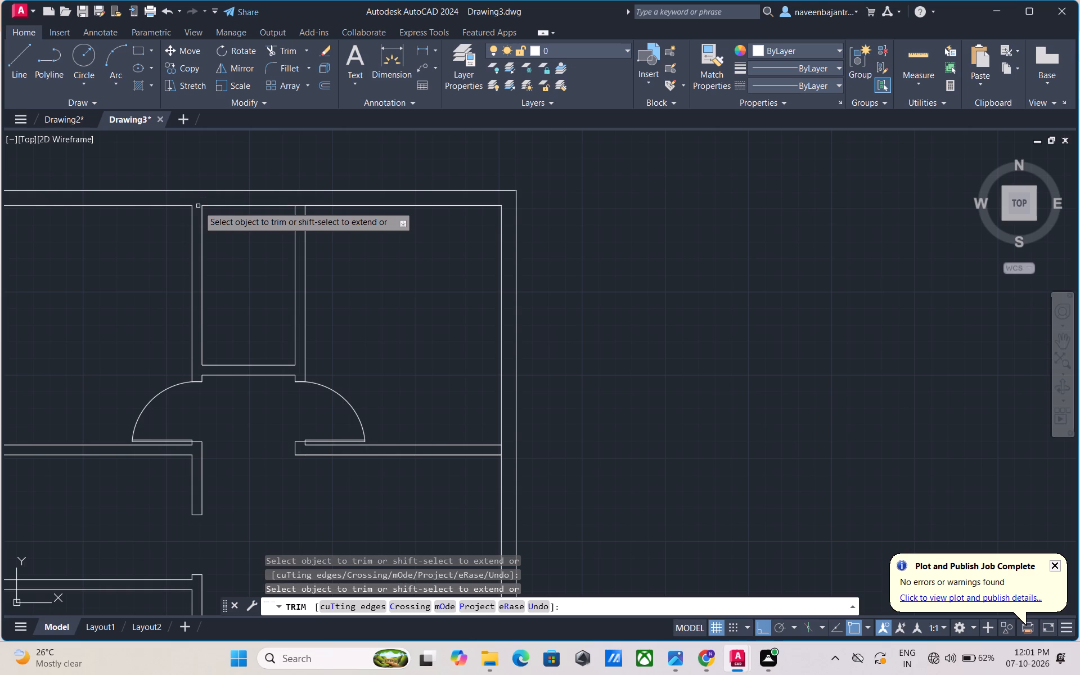
pyautogui.click(300, 206)
pyautogui.scroll(-2, 288, 303)
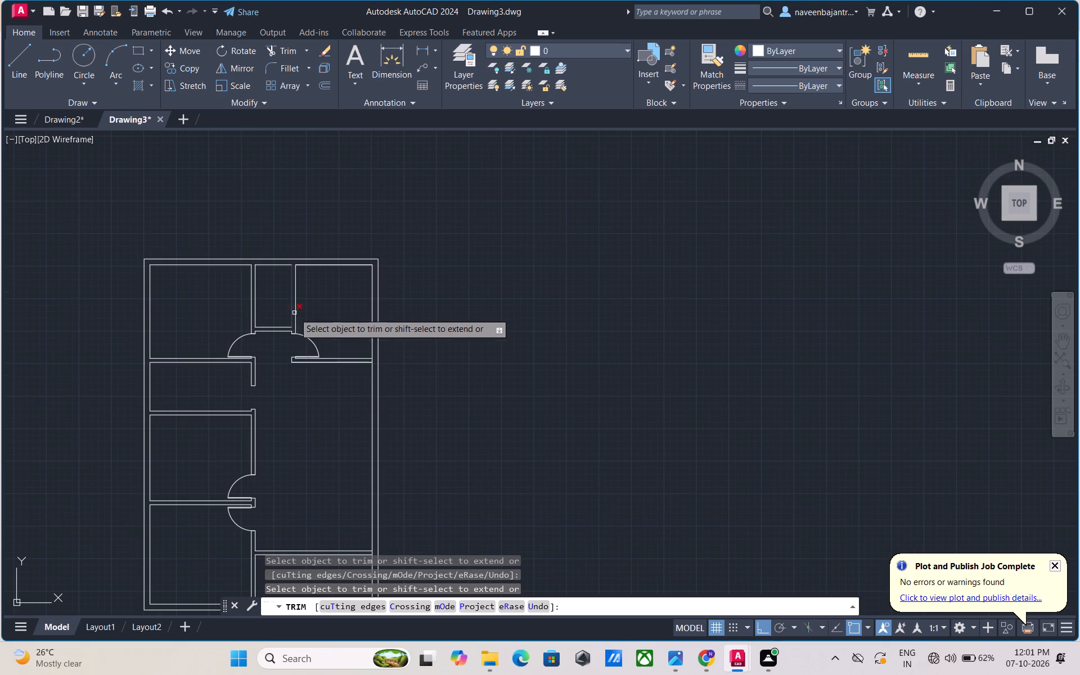
# Trim the east wall's inner face across the thickness of the northeast room's south partition and the southeast room's north partition.
pyautogui.scroll(3, 373, 363)
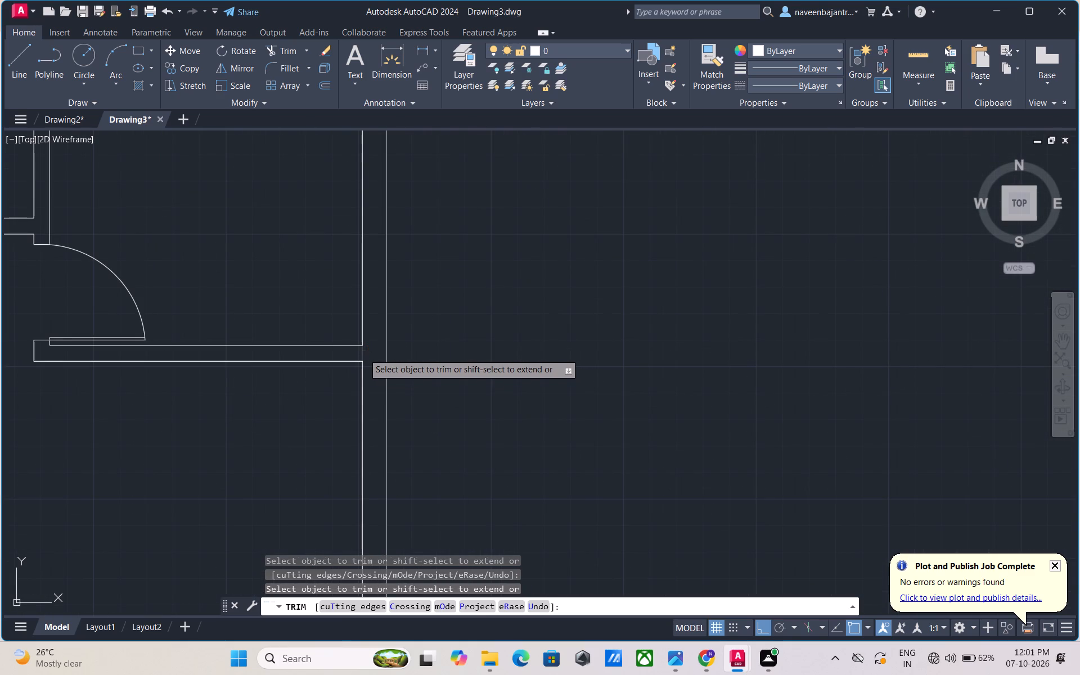
pyautogui.click(363, 353)
pyautogui.scroll(-3, 363, 353)
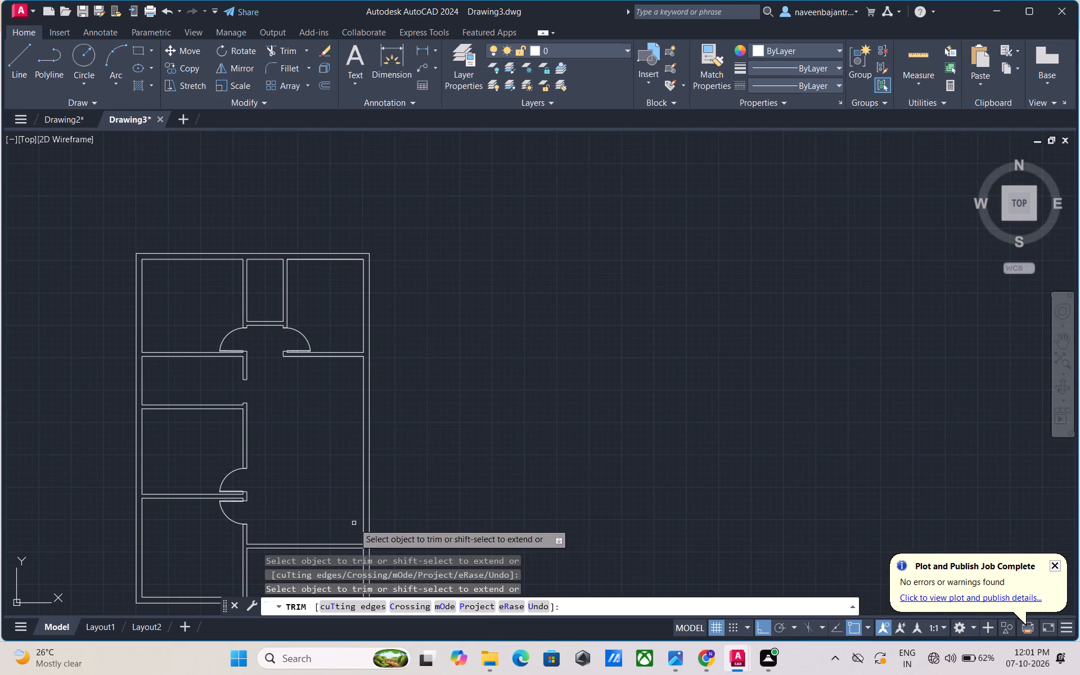
pyautogui.moveTo(354, 523); pyautogui.dragTo(333, 394, button='middle')
pyautogui.scroll(3, 346, 418)
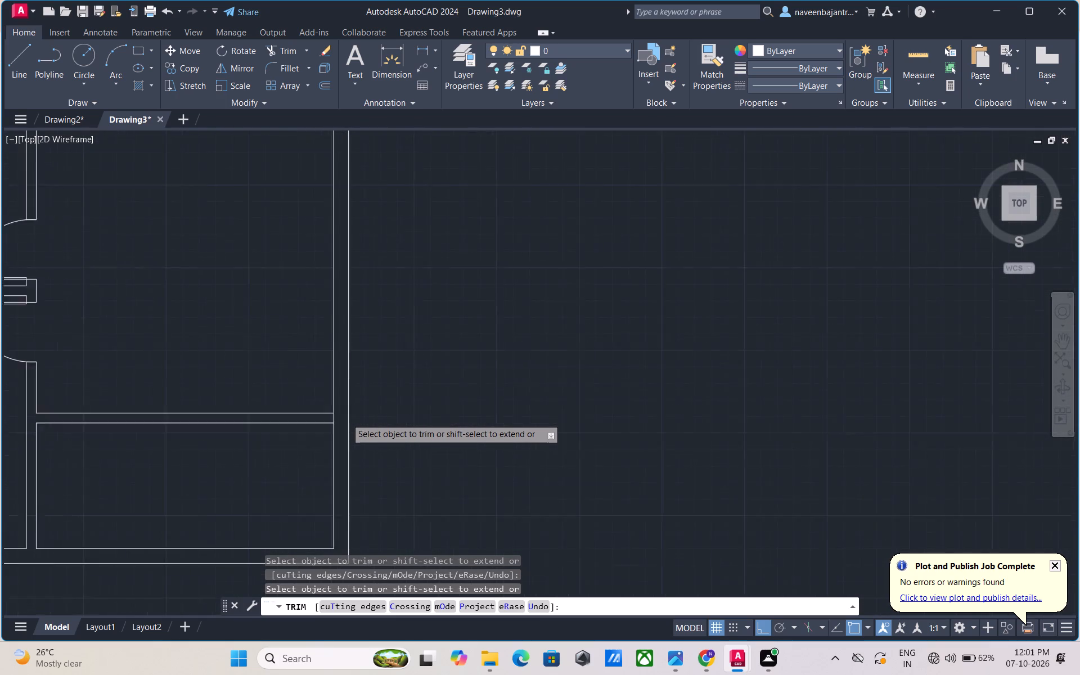
pyautogui.click(323, 422)
pyautogui.scroll(-2, 300, 440)
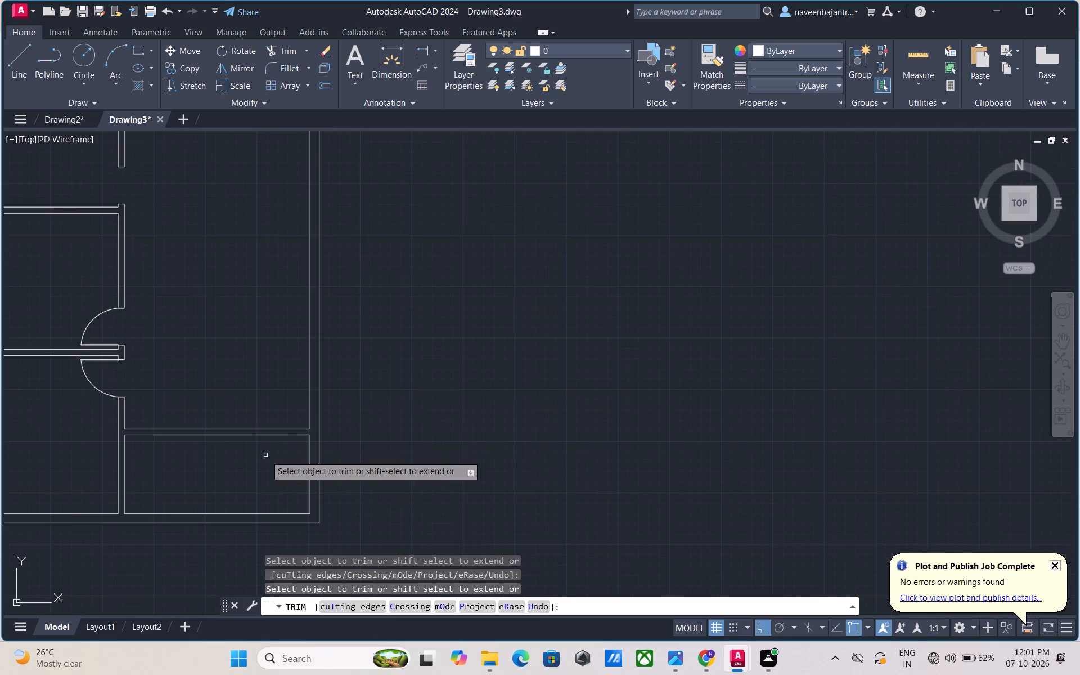
pyautogui.scroll(-1, 262, 456)
pyautogui.moveTo(237, 398); pyautogui.dragTo(301, 395, button='middle')
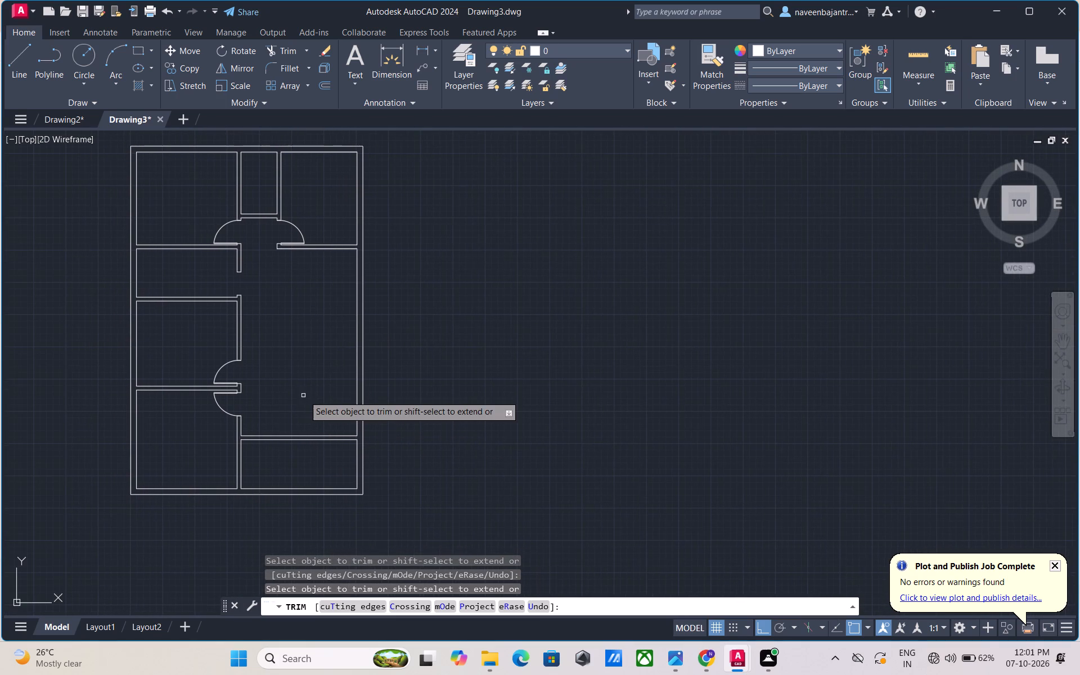
pyautogui.moveTo(296, 416); pyautogui.dragTo(318, 414, button='middle')
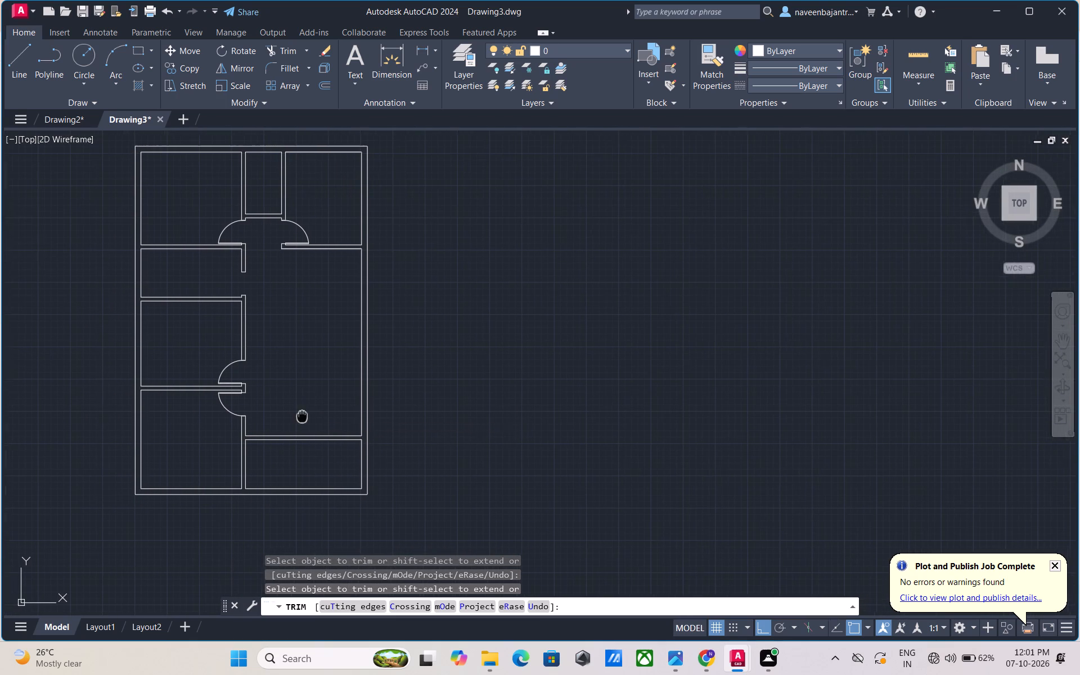
pyautogui.moveTo(318, 414); pyautogui.dragTo(342, 409, button='middle')
pyautogui.scroll(3, 309, 435)
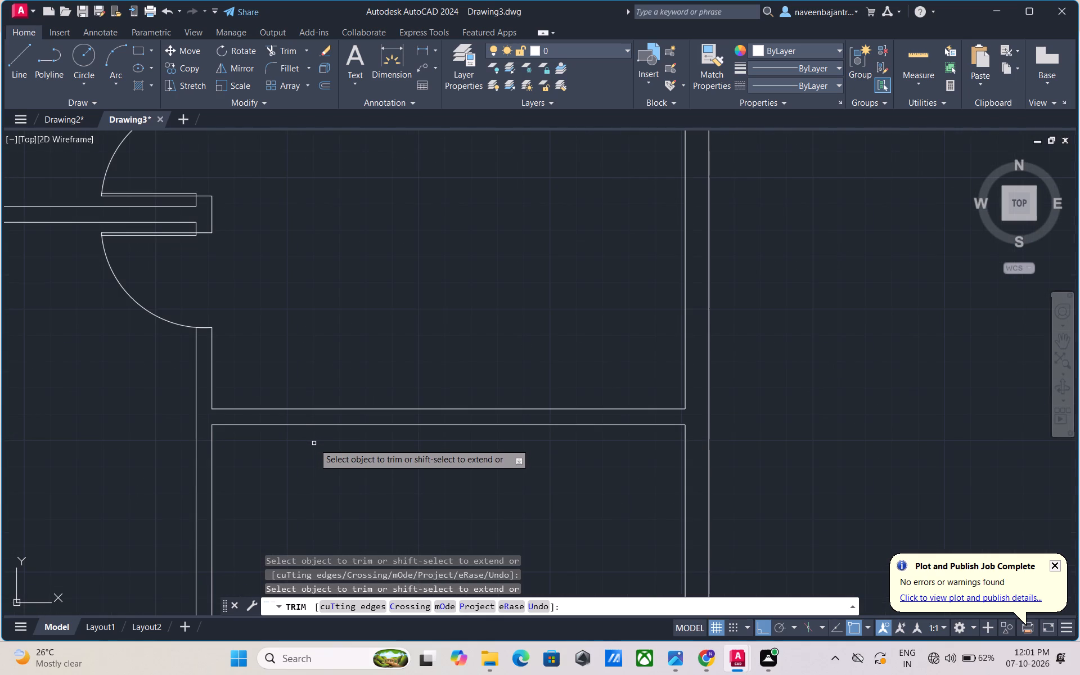
pyautogui.press('Escape')
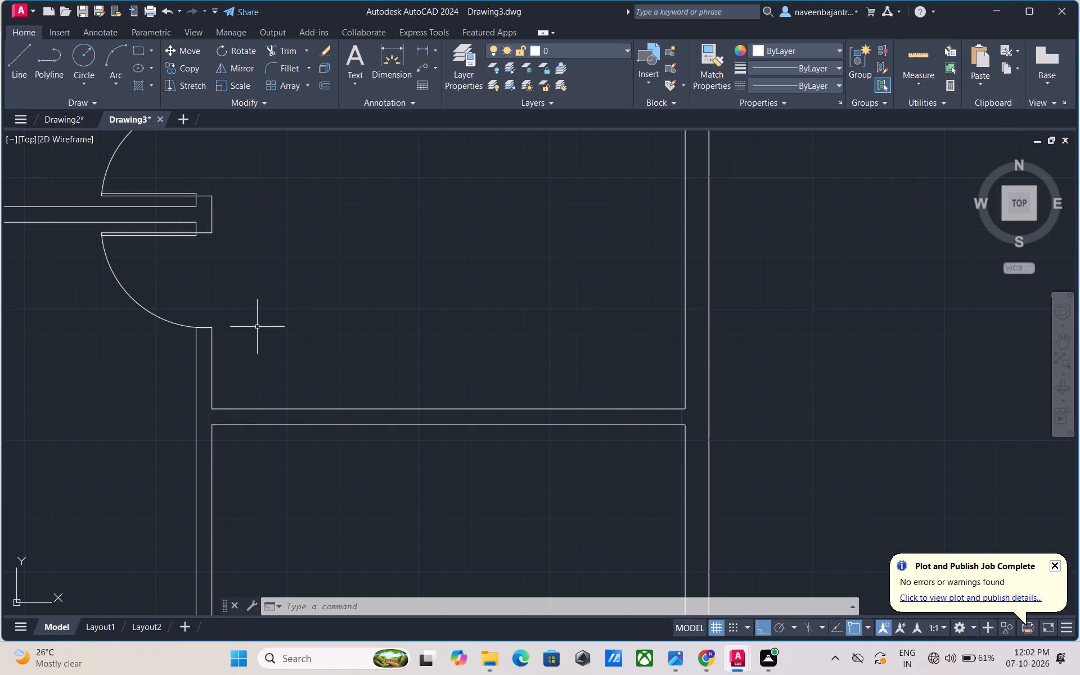
# Draw a line joining the two faces of the southeast room's north partition at their west ends.
pyautogui.scroll(-3, 272, 345)
pyautogui.scroll(3, 268, 343)
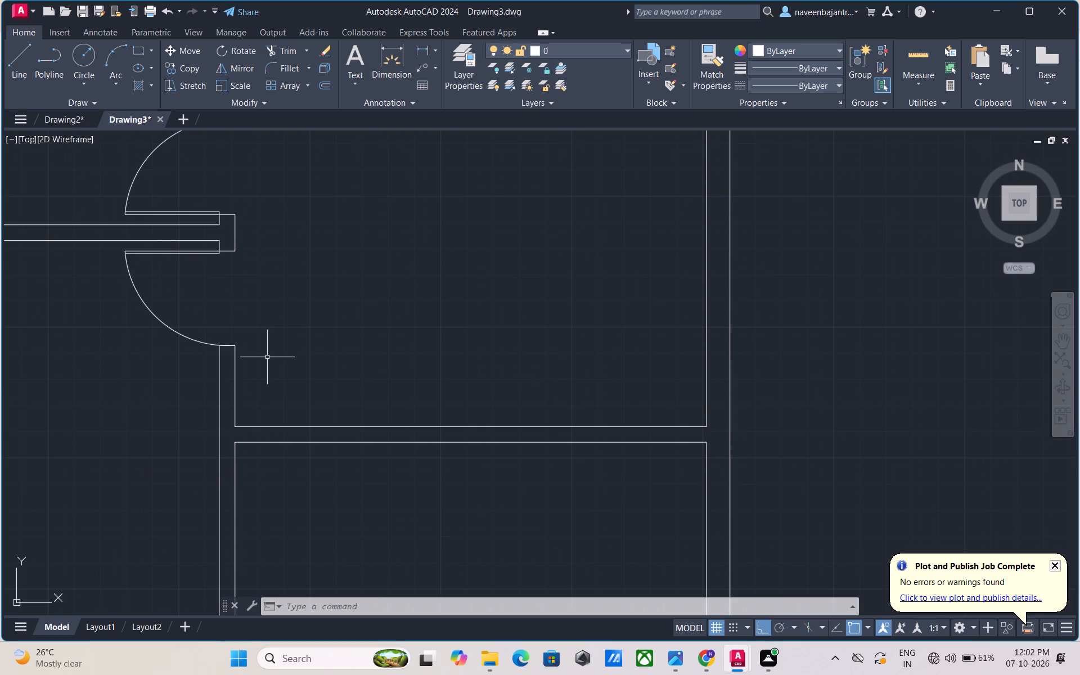
pyautogui.press('Escape')
pyautogui.write('l')
pyautogui.press('space')
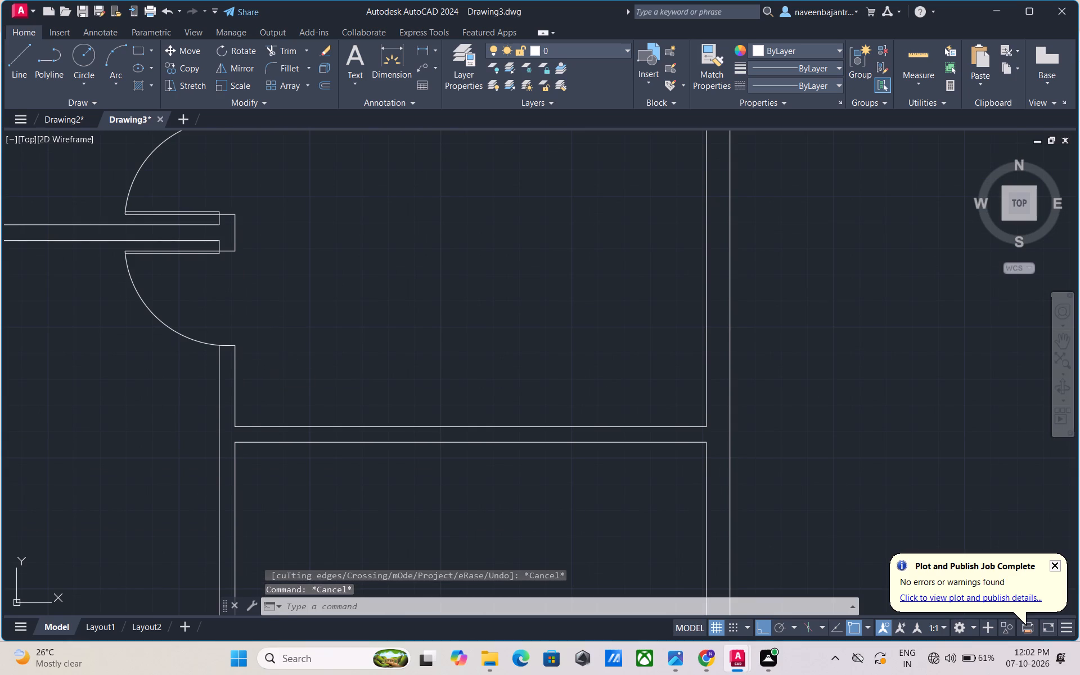
pyautogui.scroll(3, 255, 418)
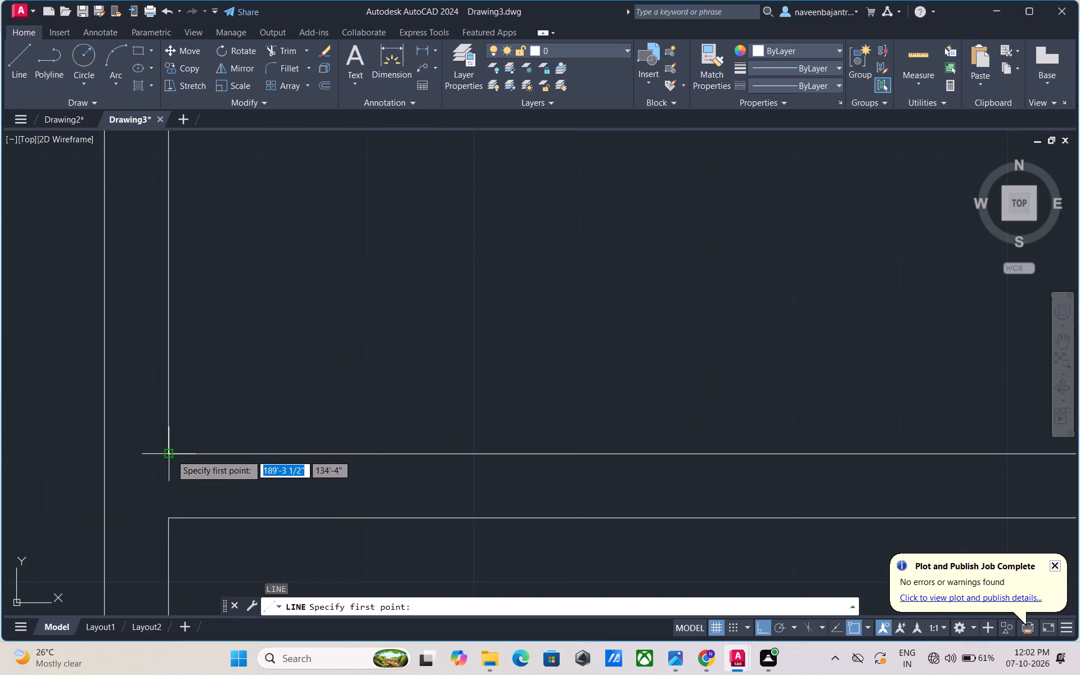
pyautogui.click(171, 454)
pyautogui.click(167, 521)
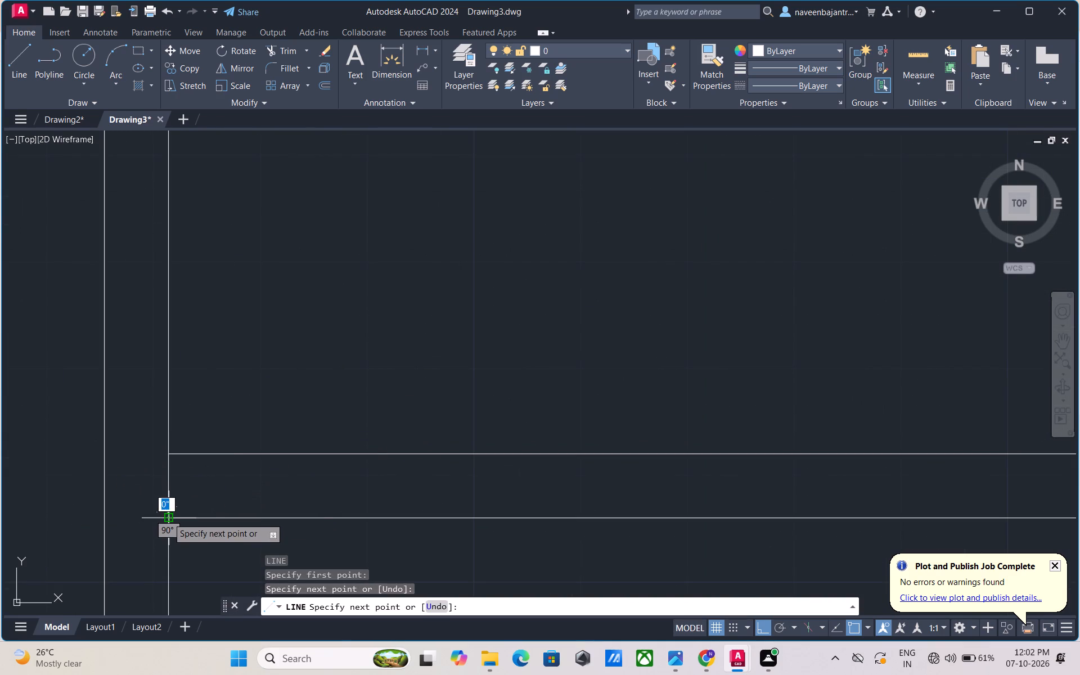
pyautogui.press('Escape')
# Offset the line across the partition's west end 2" to the east as the first door jamb.
pyautogui.press('o')
pyautogui.press('space')
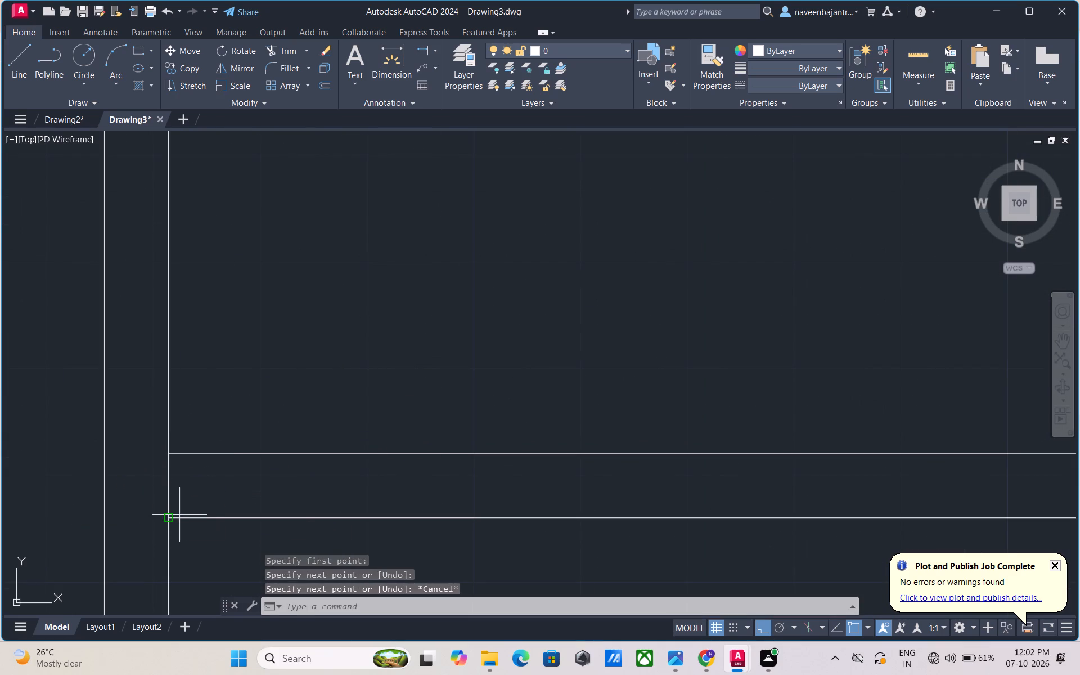
pyautogui.press('space')
pyautogui.click(169, 498)
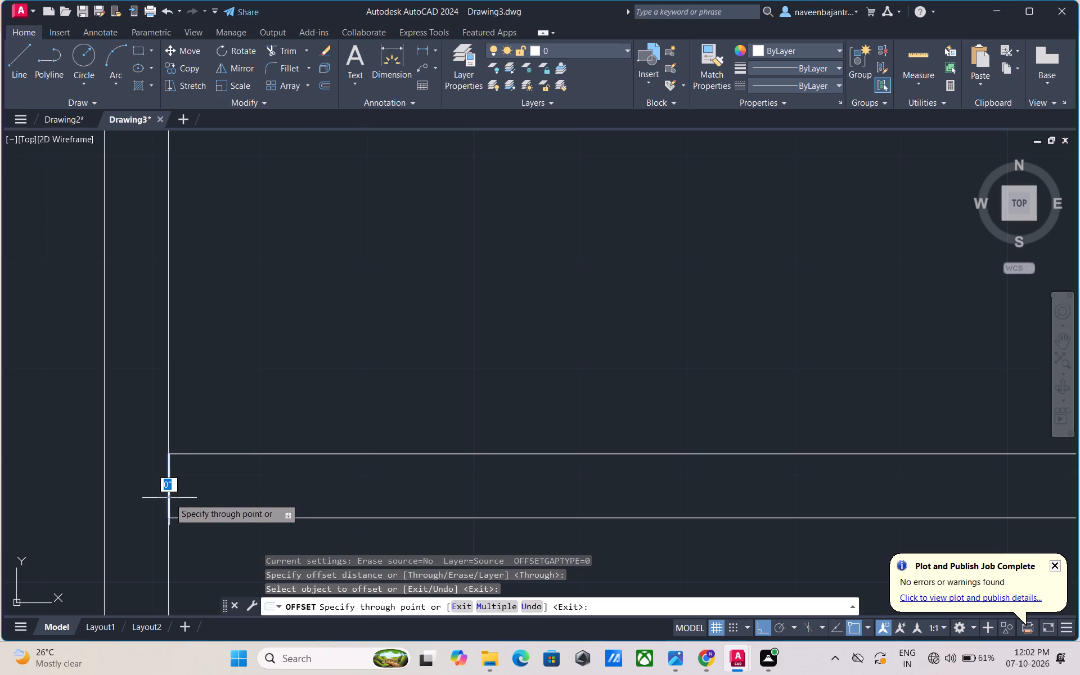
pyautogui.press('2')
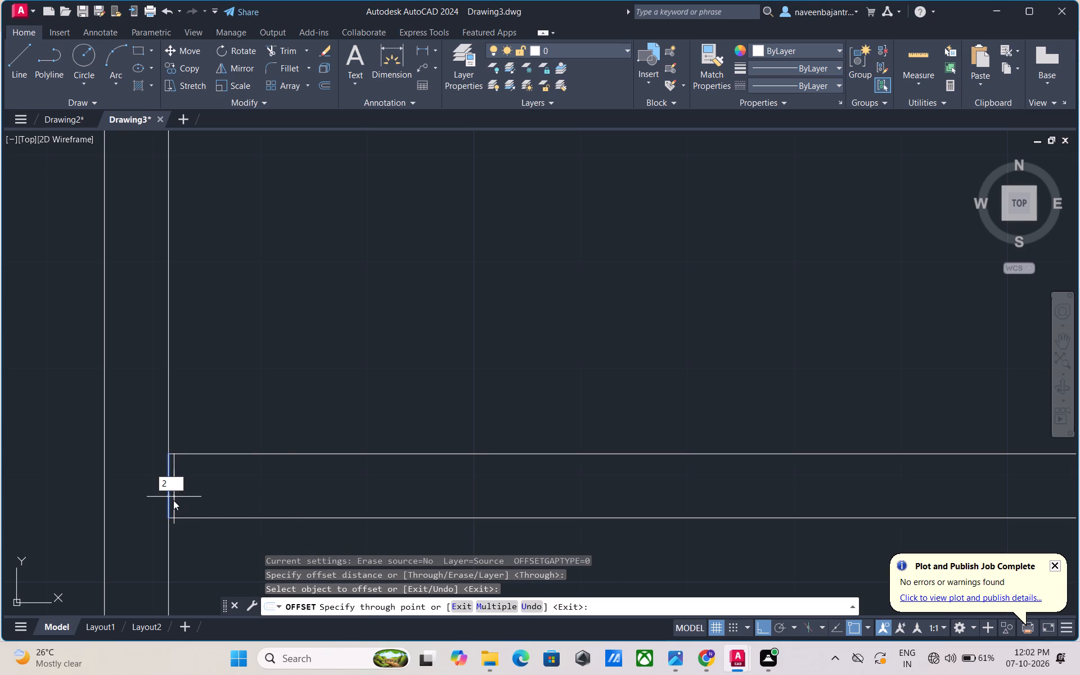
pyautogui.hotkey('shift', '"')
pyautogui.press('Return')
pyautogui.press('Escape')
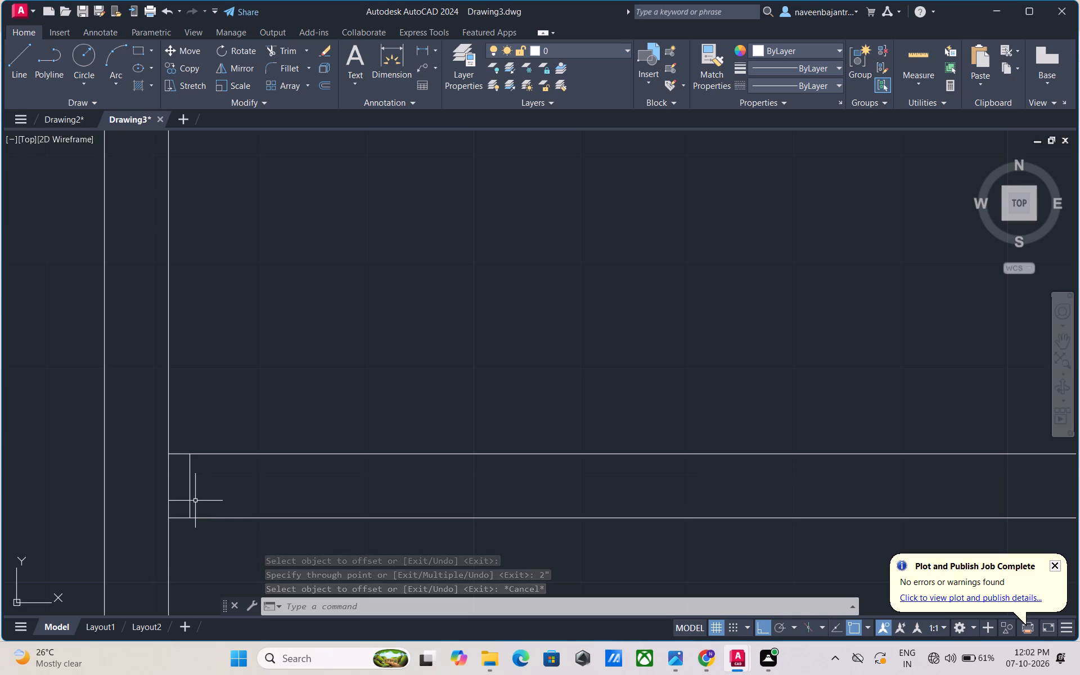
# Trim the original line across the west end of the southeast room's north partition.
pyautogui.press('t')
pyautogui.press('r')
pyautogui.press('space')
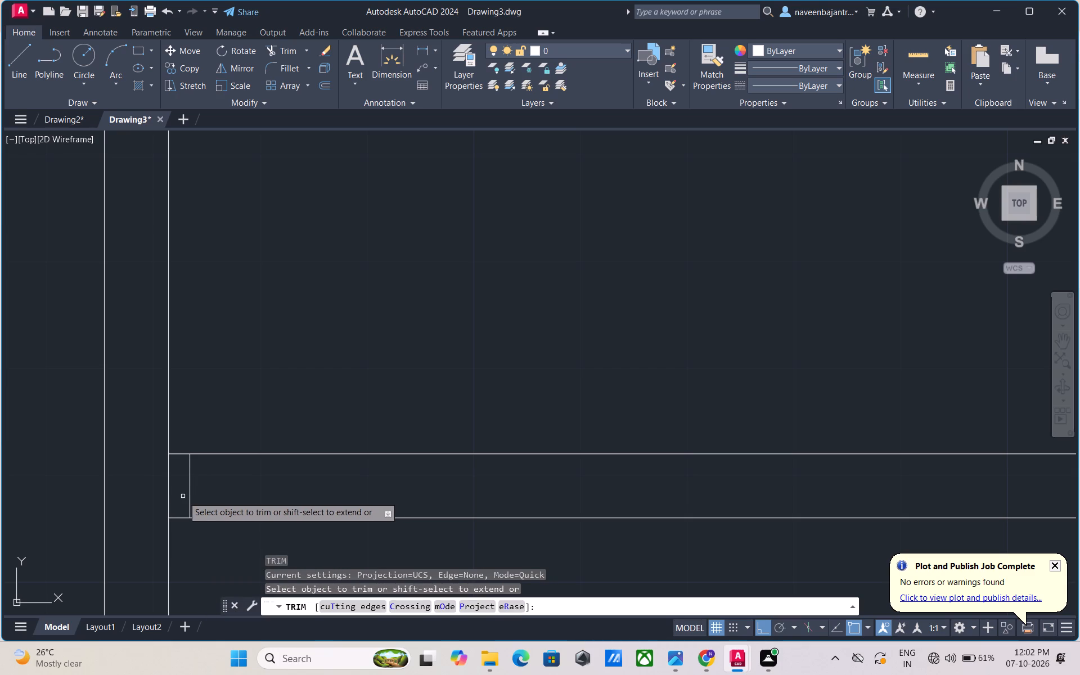
pyautogui.click(167, 490)
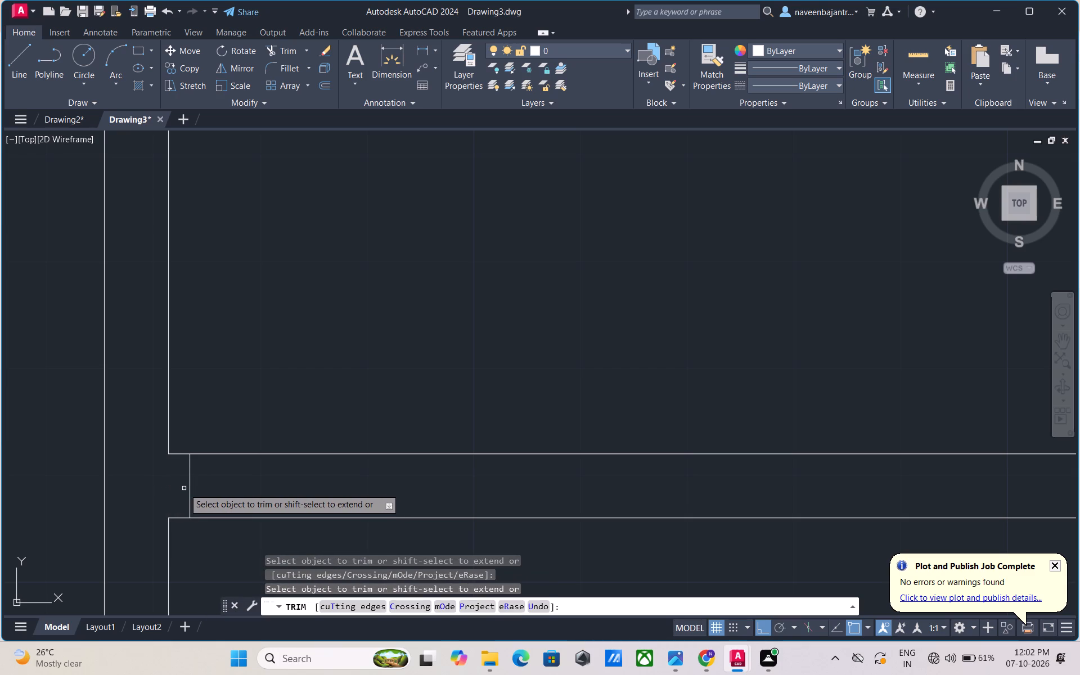
pyautogui.press('Escape')
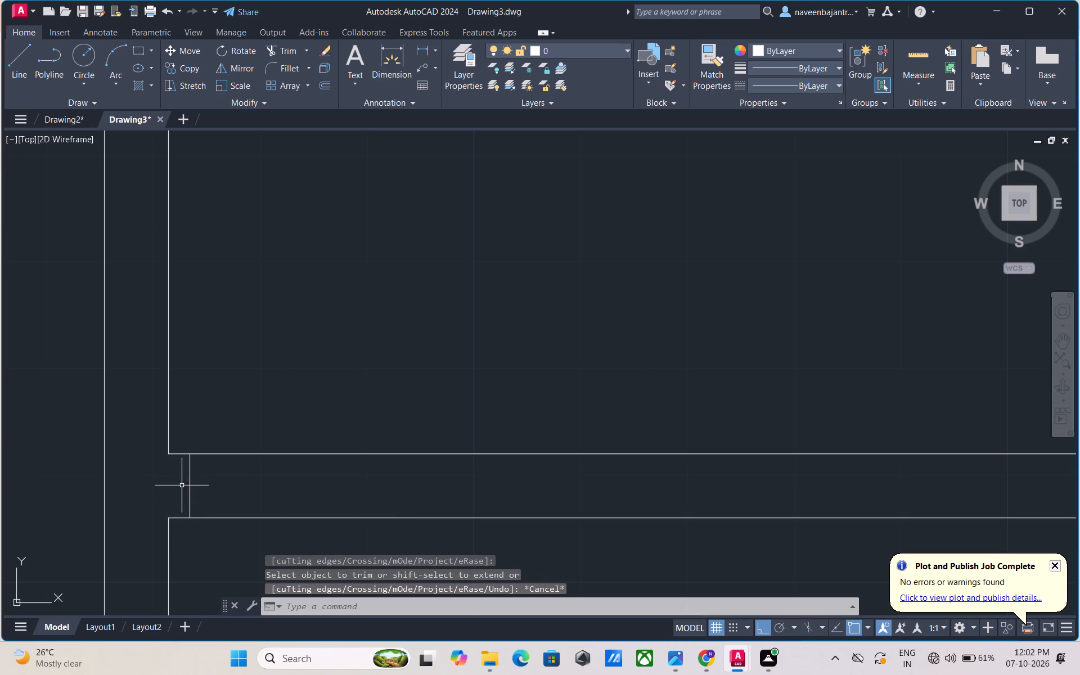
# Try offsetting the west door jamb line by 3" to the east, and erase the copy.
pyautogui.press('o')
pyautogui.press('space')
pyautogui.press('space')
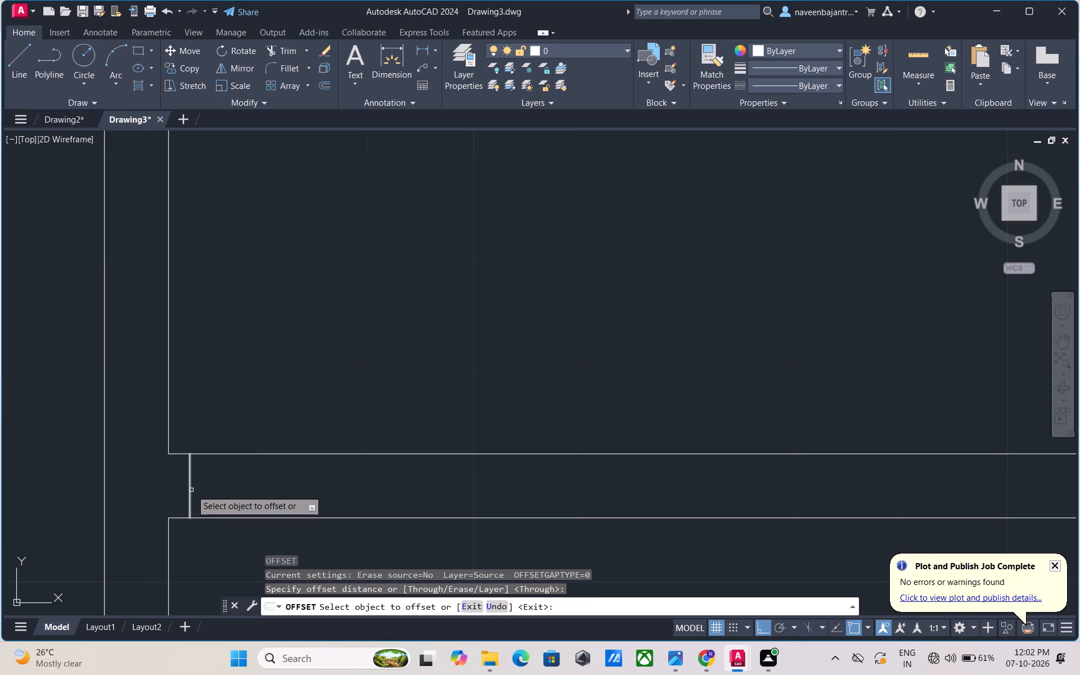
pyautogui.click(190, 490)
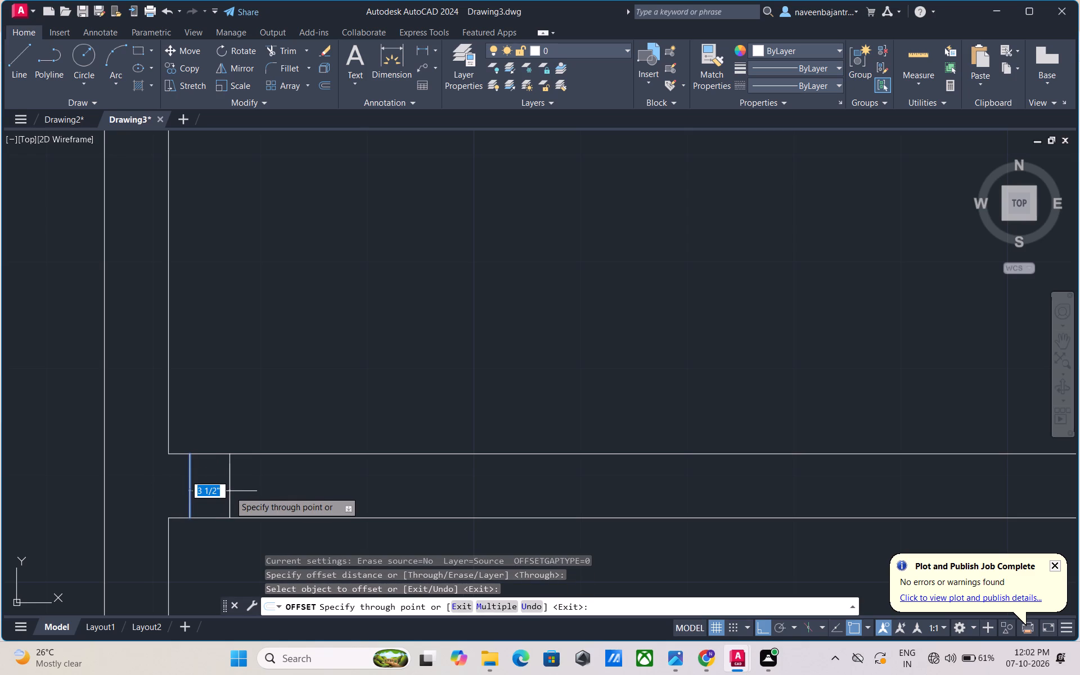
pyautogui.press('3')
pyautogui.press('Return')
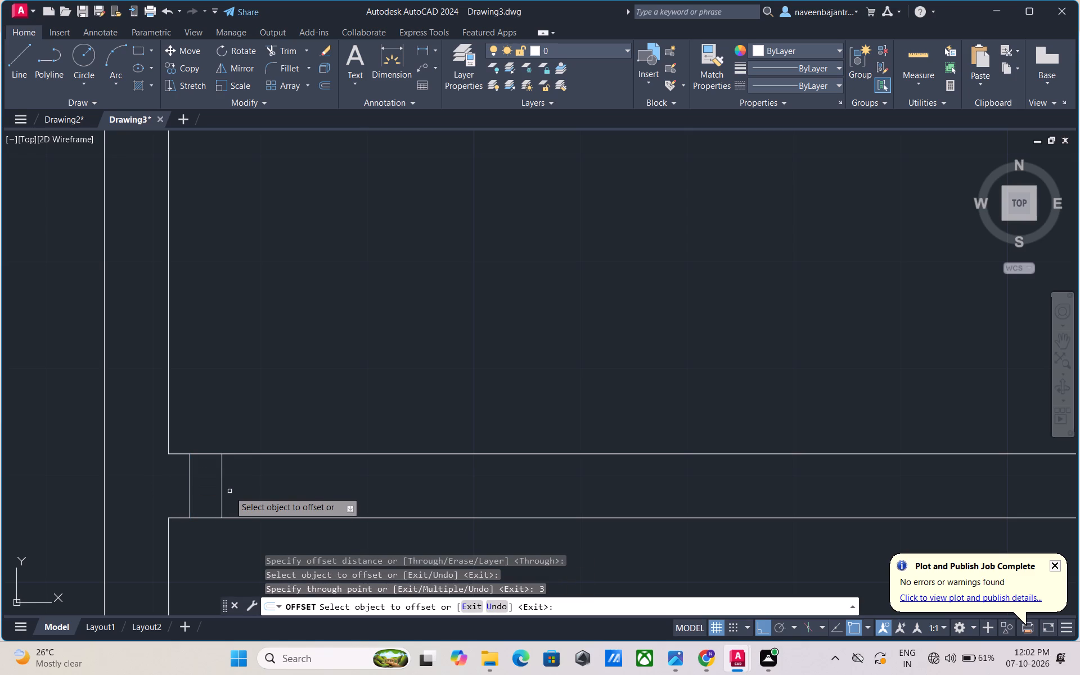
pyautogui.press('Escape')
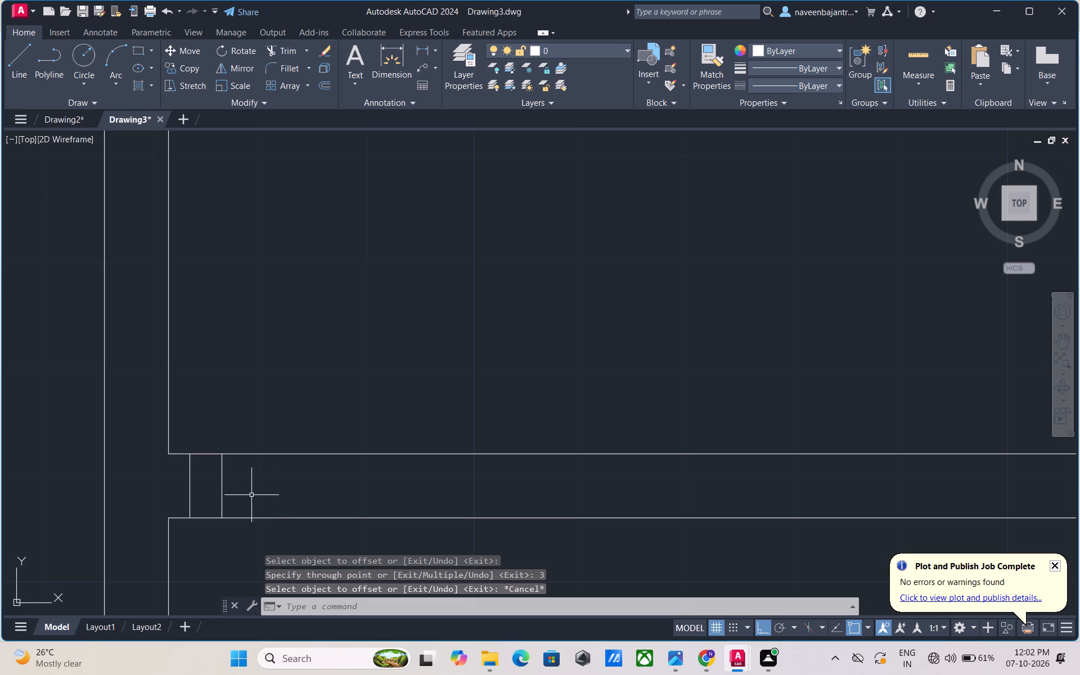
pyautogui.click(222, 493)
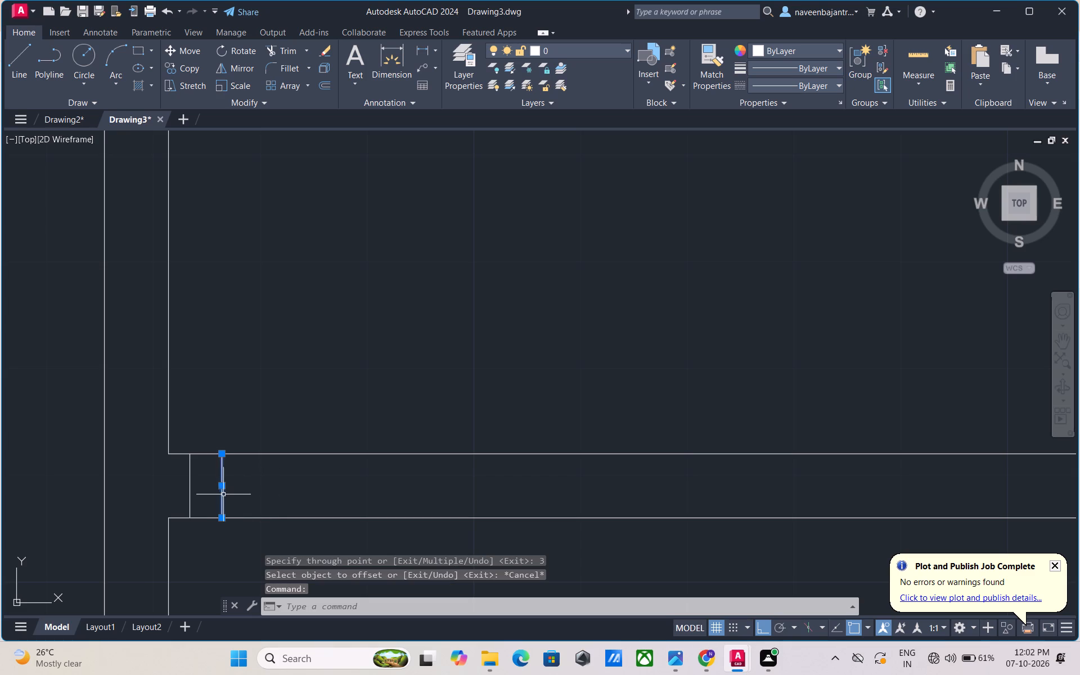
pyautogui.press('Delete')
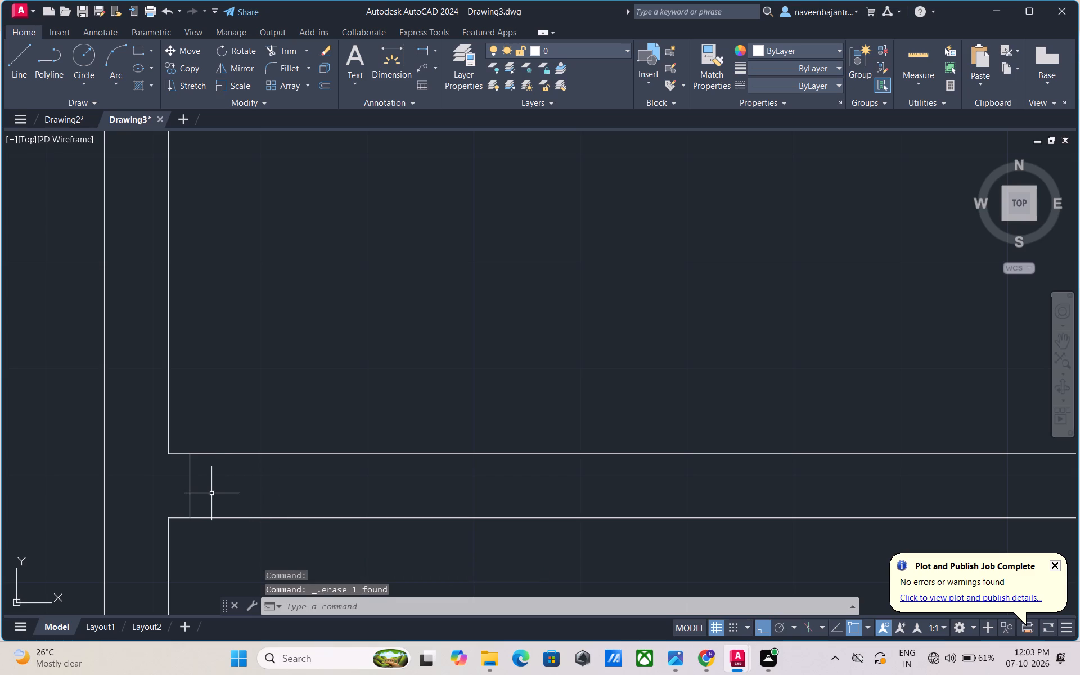
# Offset the west door jamb line 3' to the east to mark the door opening's other side.
pyautogui.press('Escape')
pyautogui.press('o')
pyautogui.press('space')
pyautogui.press('space')
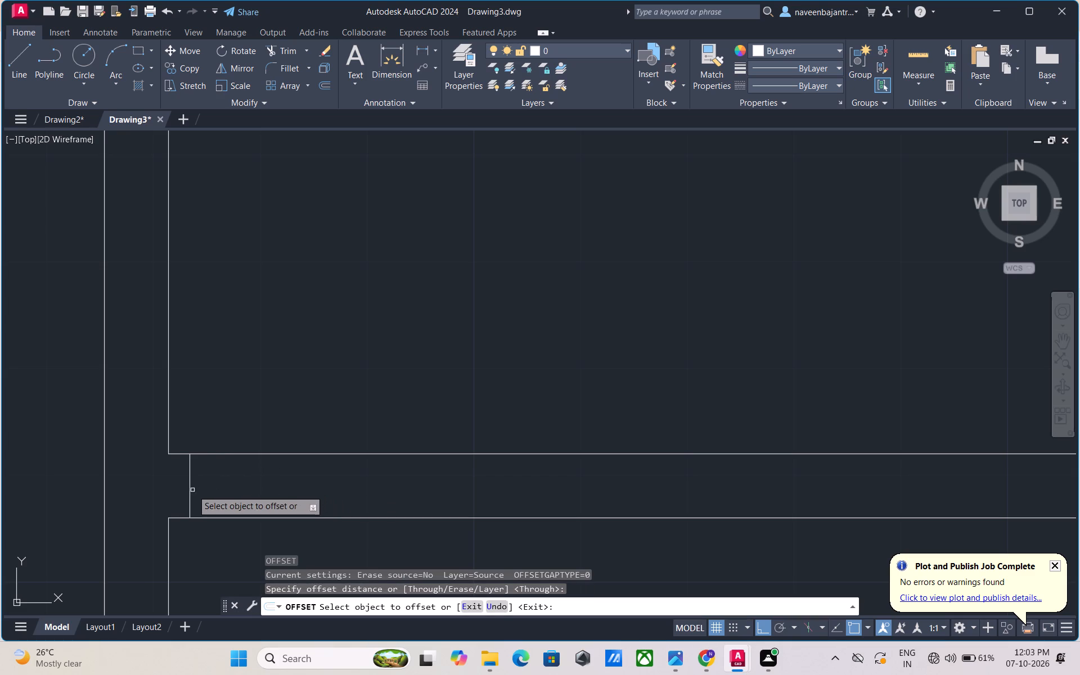
pyautogui.click(191, 492)
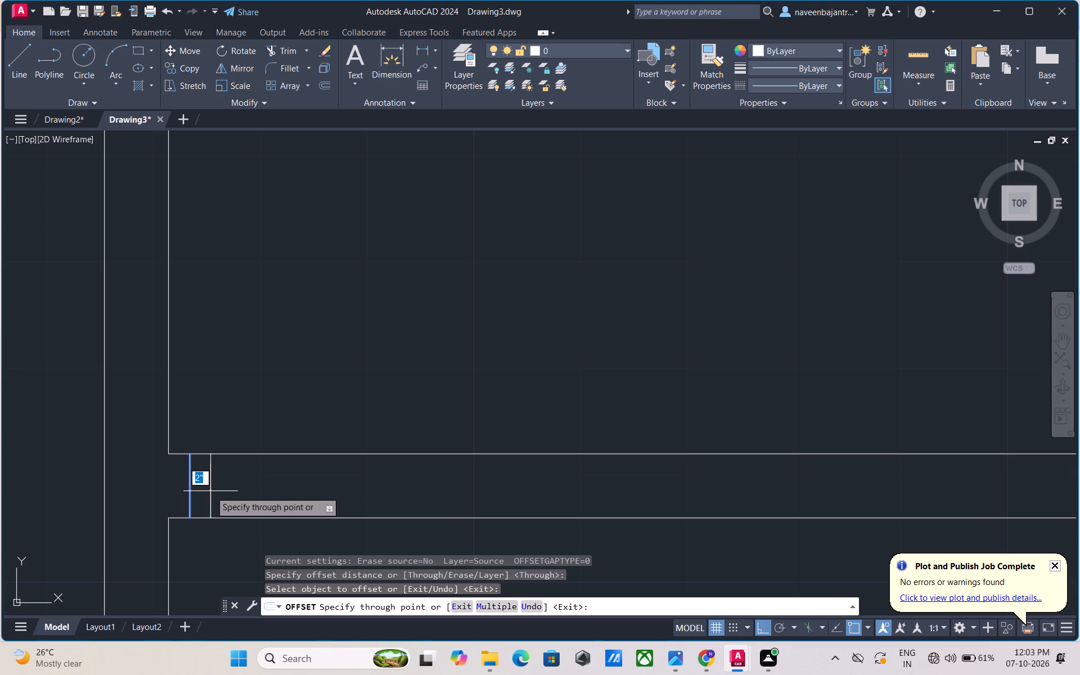
pyautogui.press('3')
pyautogui.press("'")
pyautogui.press('Return')
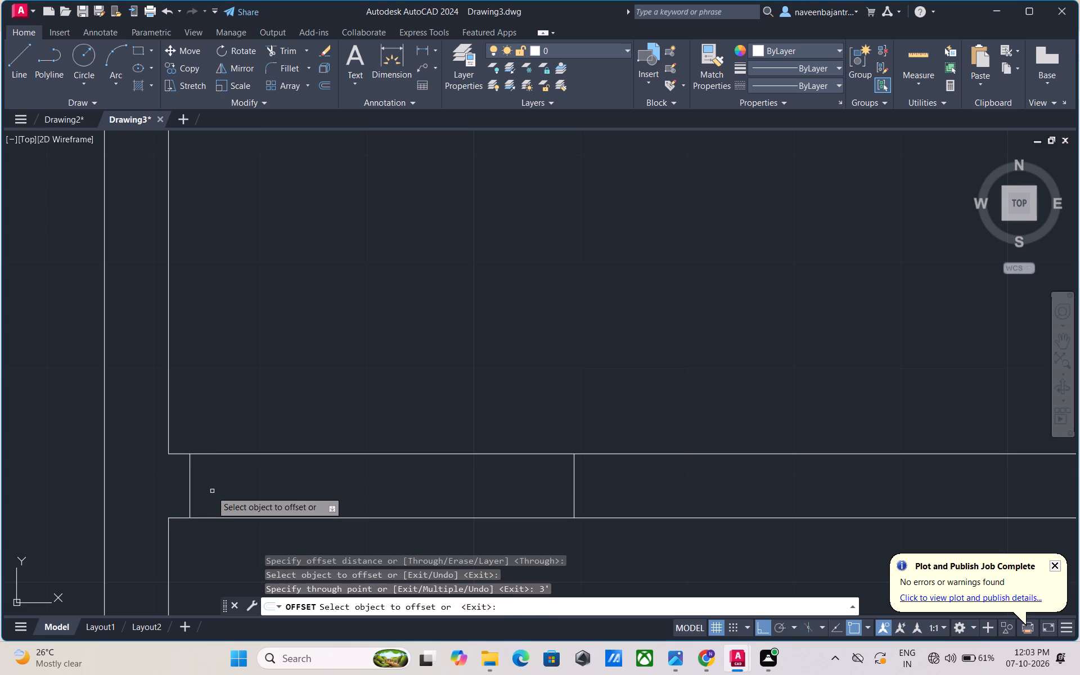
pyautogui.press('Escape')
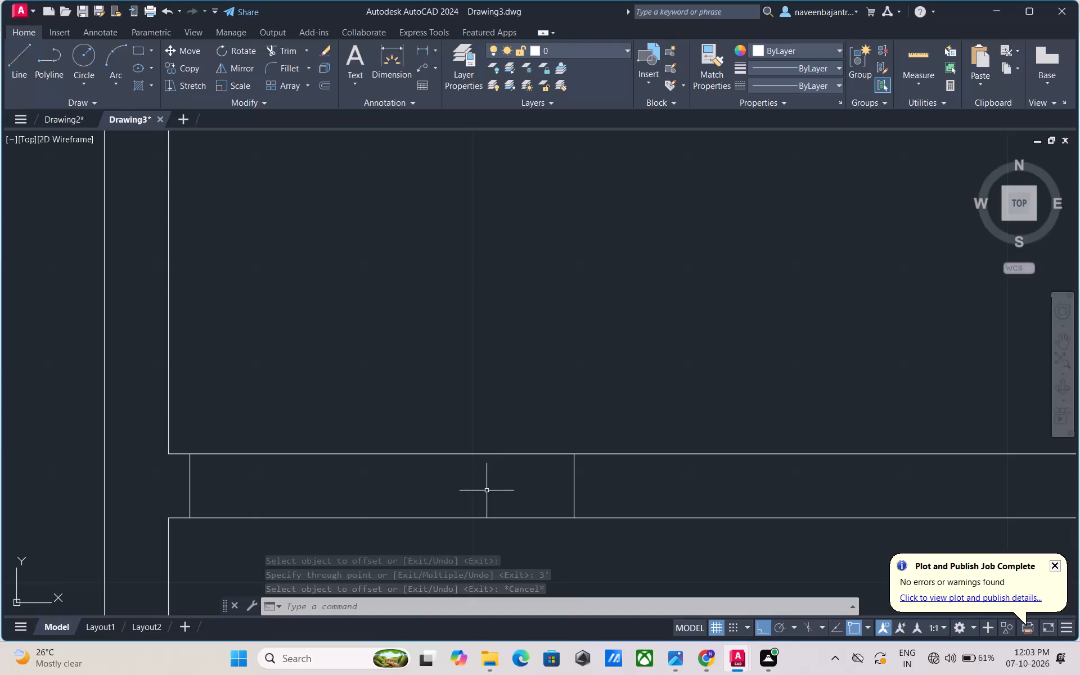
# Draw a 3' door leaf line north from the north end of the east jamb in the southeast room's north partition.
pyautogui.press('Escape')
pyautogui.press('l')
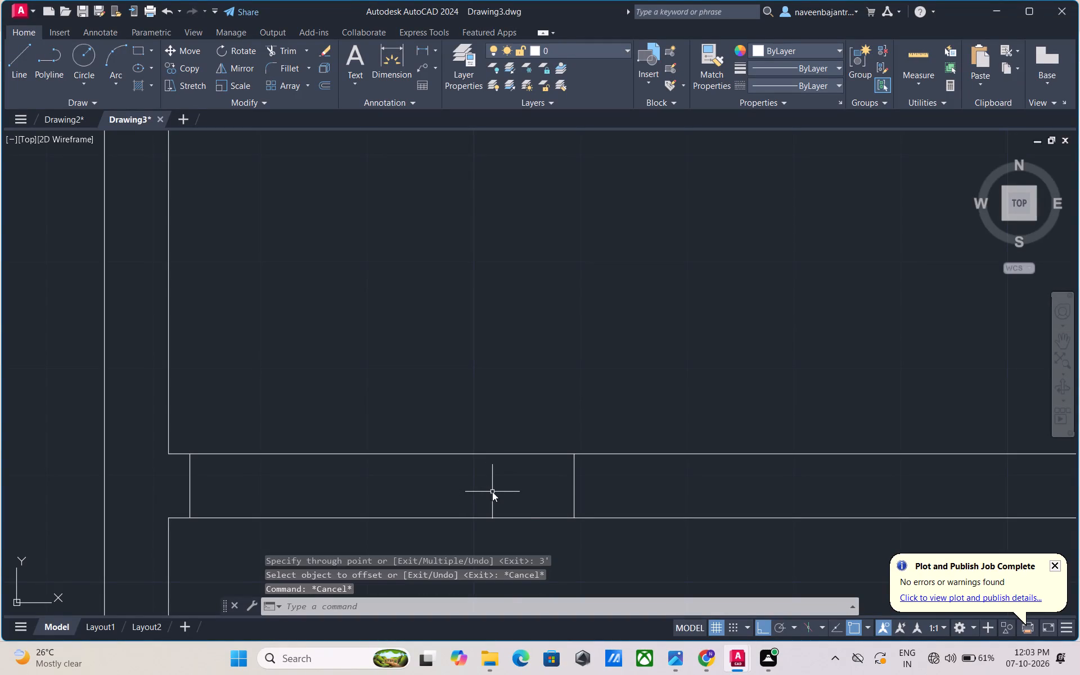
pyautogui.press('space')
pyautogui.click(573, 457)
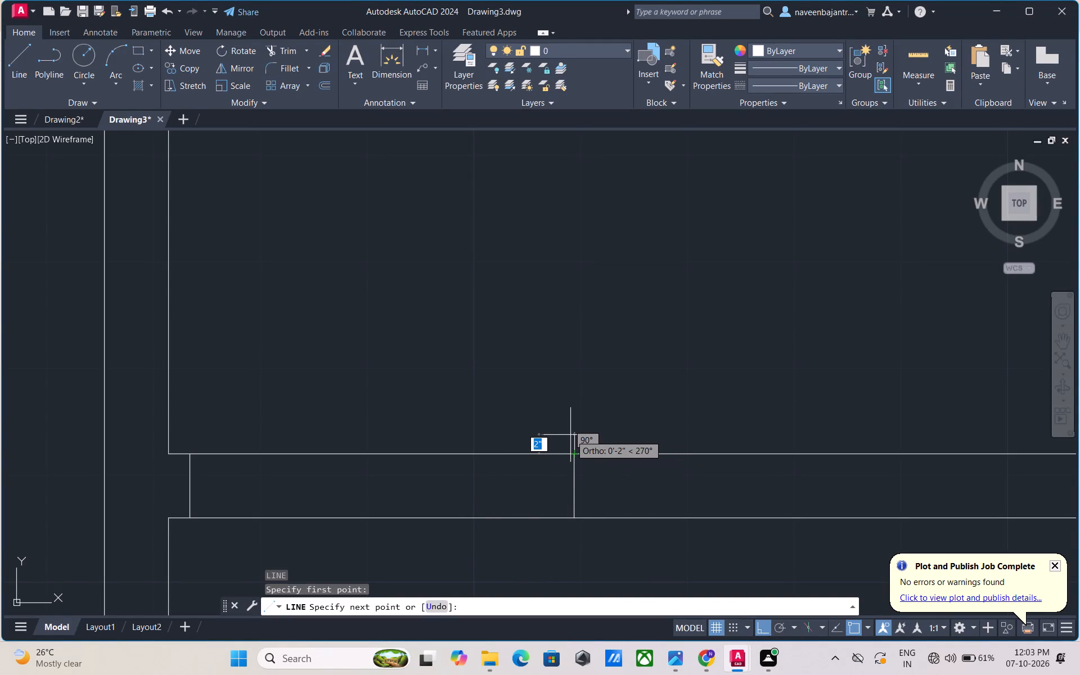
pyautogui.press('3')
pyautogui.press("'")
pyautogui.press('Return')
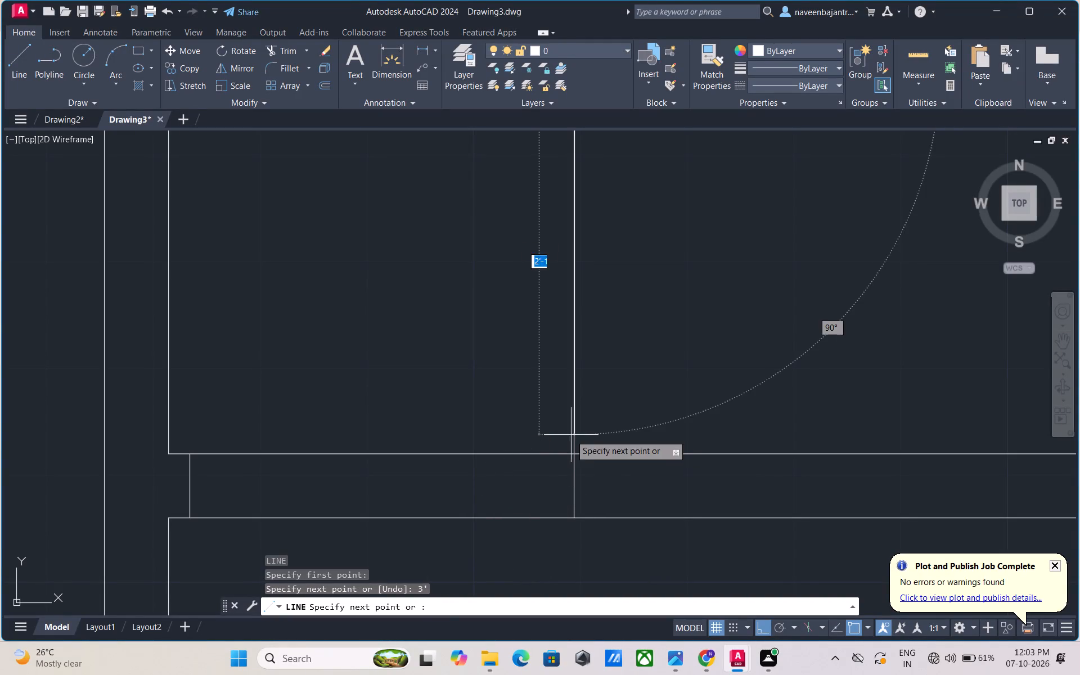
pyautogui.scroll(-2, 561, 444)
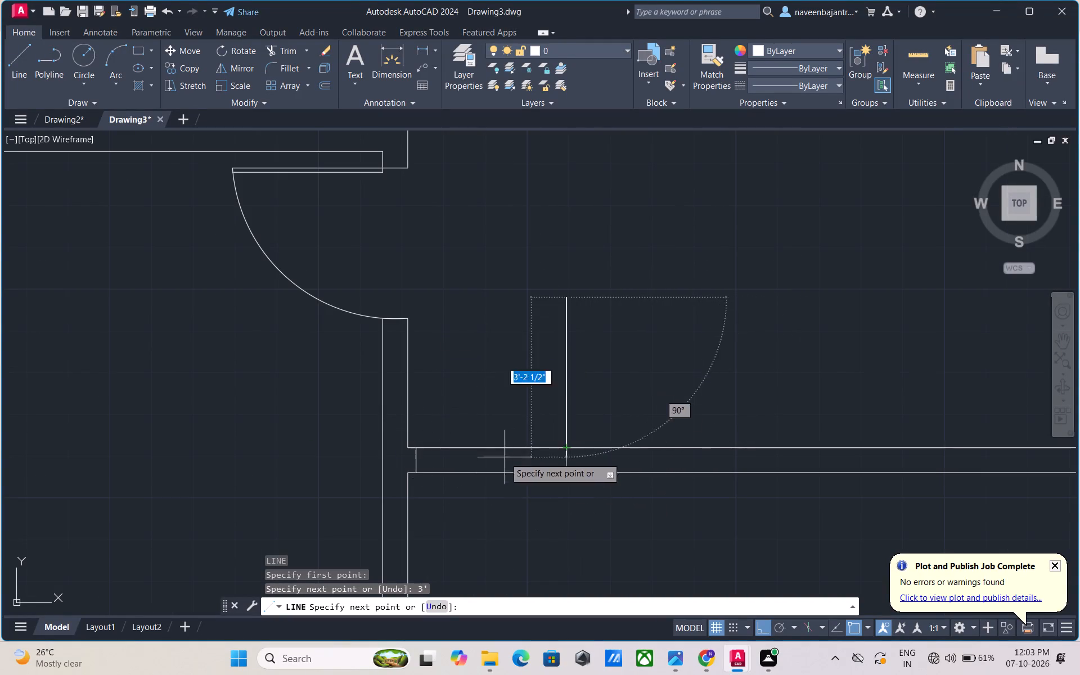
pyautogui.press('Escape')
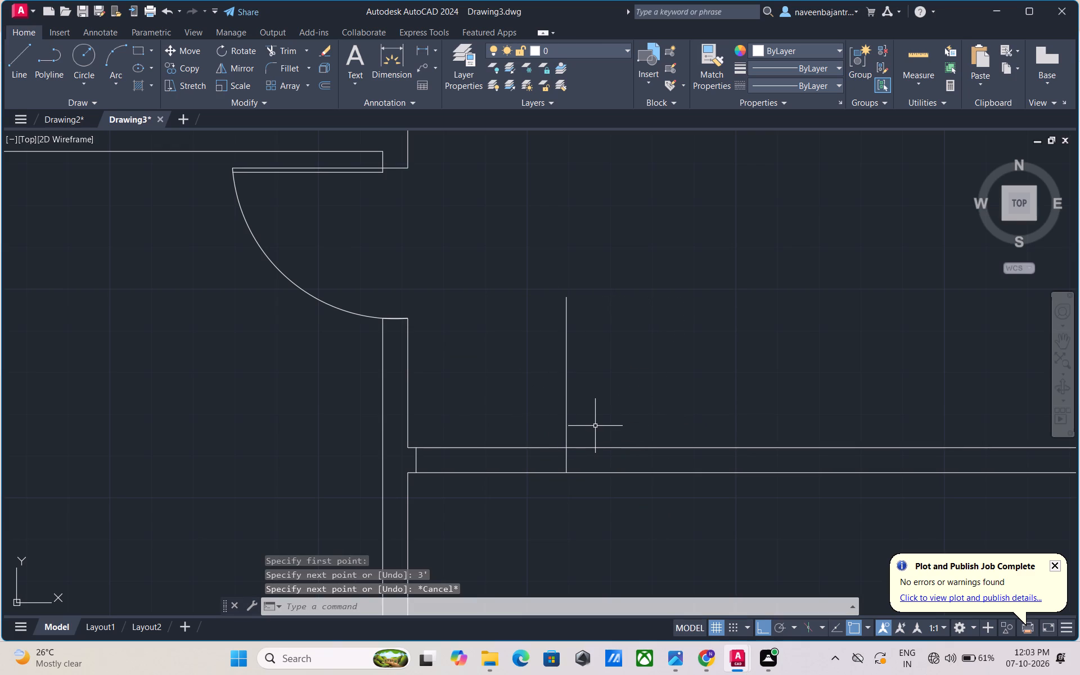
# Offset the door leaf line 1" to the west to give the leaf its thickness.
pyautogui.press('o')
pyautogui.press('space')
pyautogui.press('space')
pyautogui.click(565, 412)
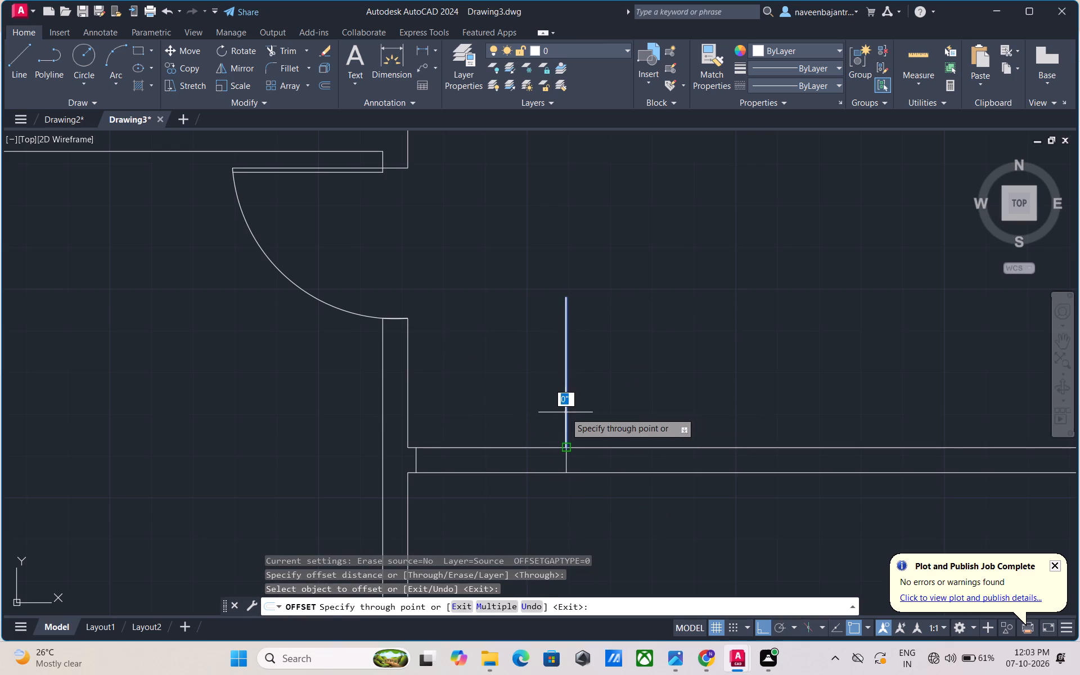
pyautogui.press('1')
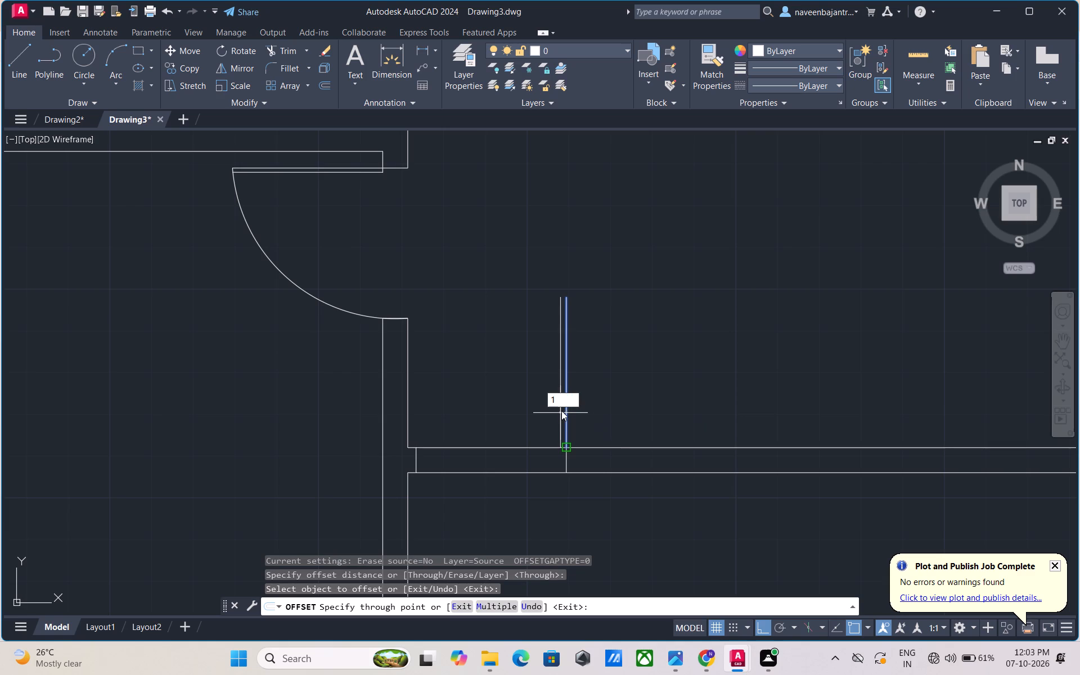
pyautogui.hotkey('shift', '"')
pyautogui.press('Return')
pyautogui.press('Escape')
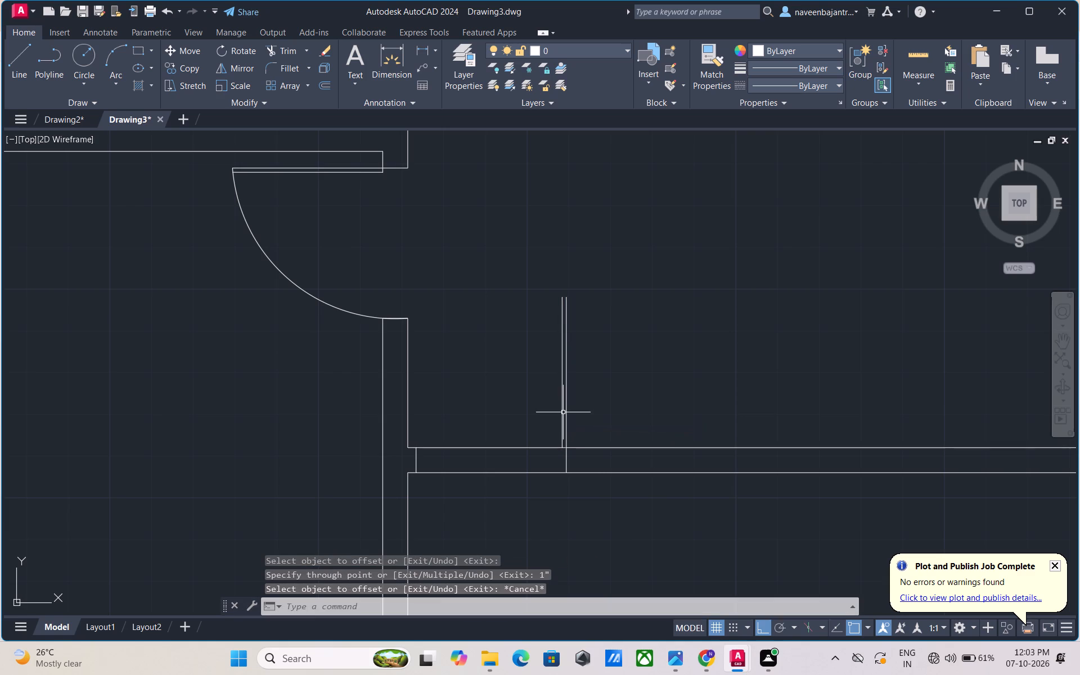
# Trim both faces of the southeast room's north partition between the two jambs to open the doorway.
pyautogui.press('t')
pyautogui.press('r')
pyautogui.press('space')
pyautogui.press('space')
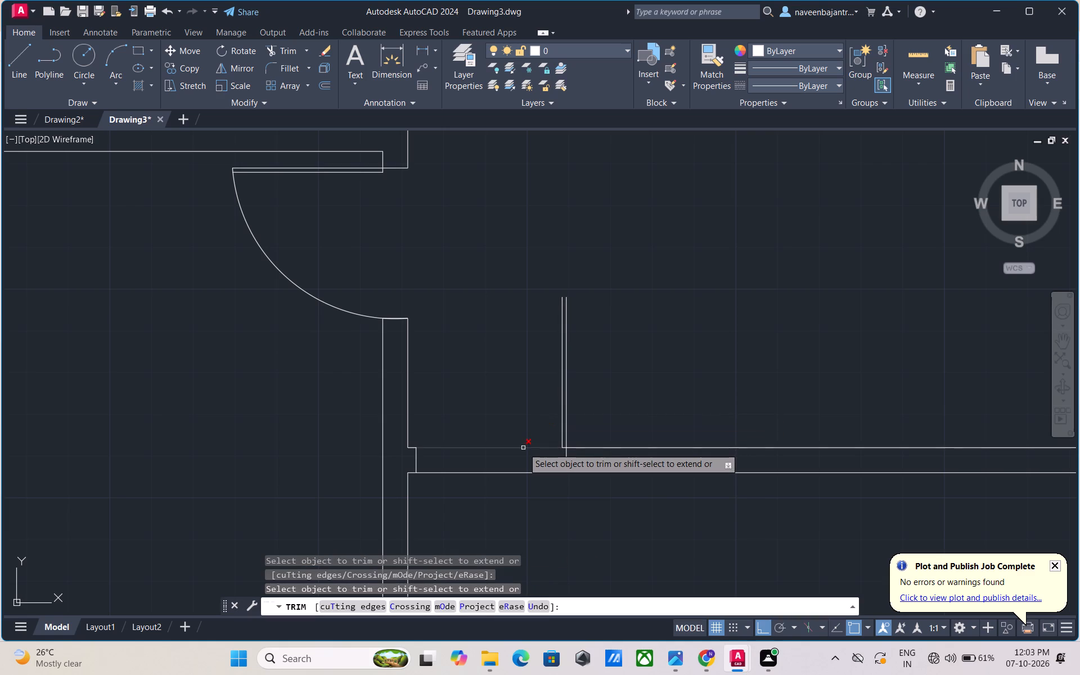
pyautogui.click(523, 448)
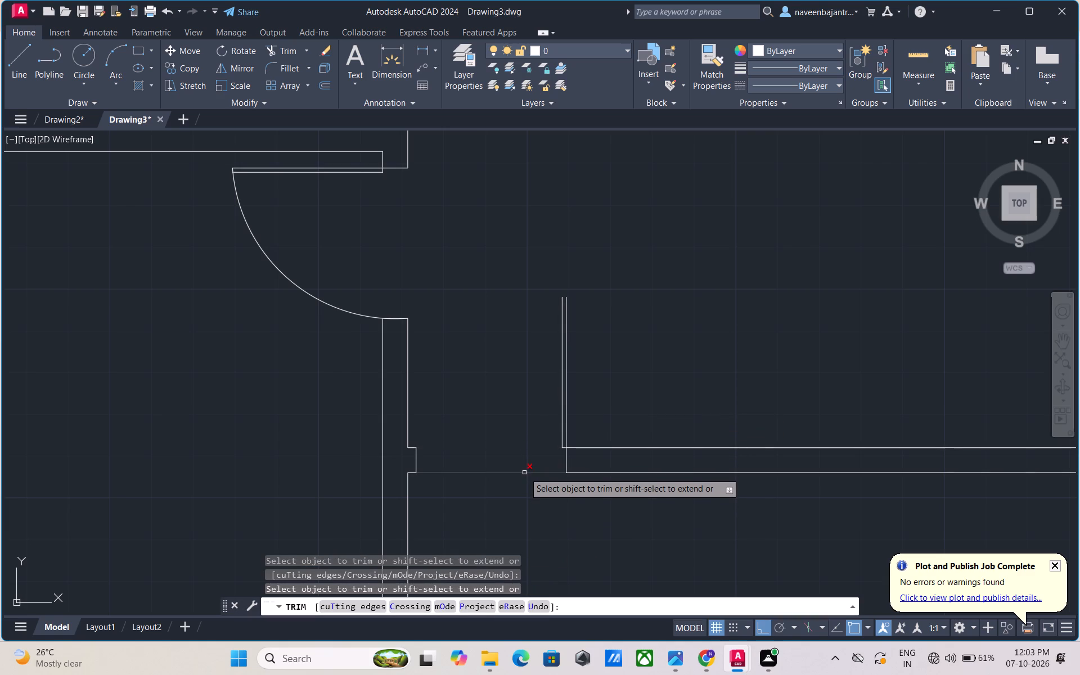
pyautogui.click(524, 472)
pyautogui.press('Escape')
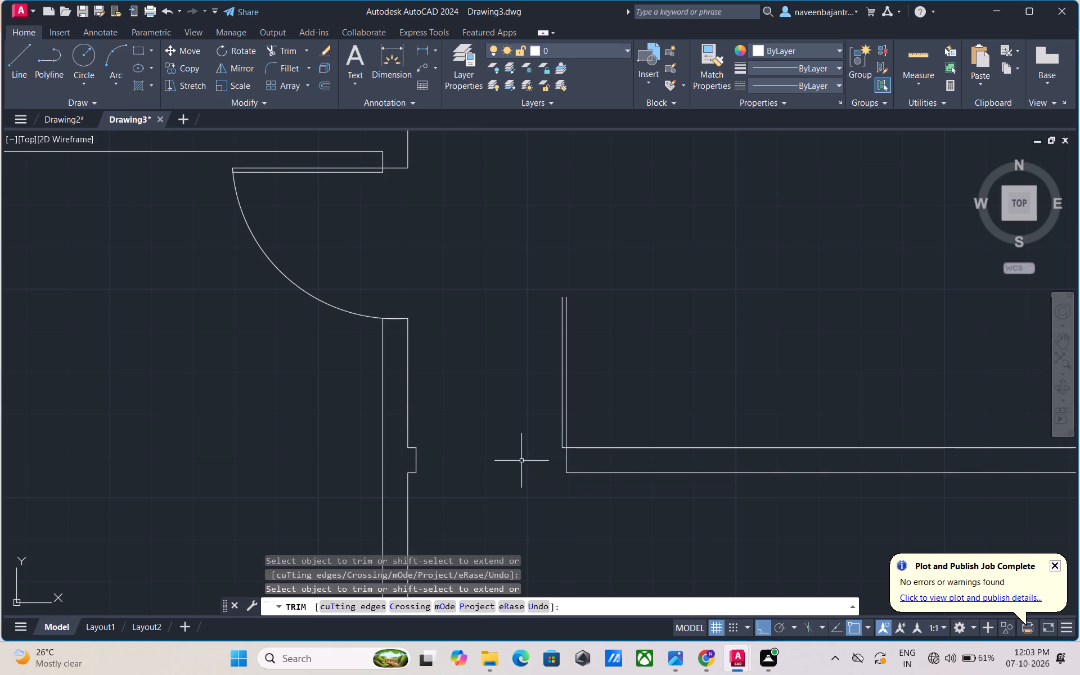
# Draw the door swing arc from the leaf's north end through the west jamb's north corner to its south corner.
pyautogui.click(116, 62)
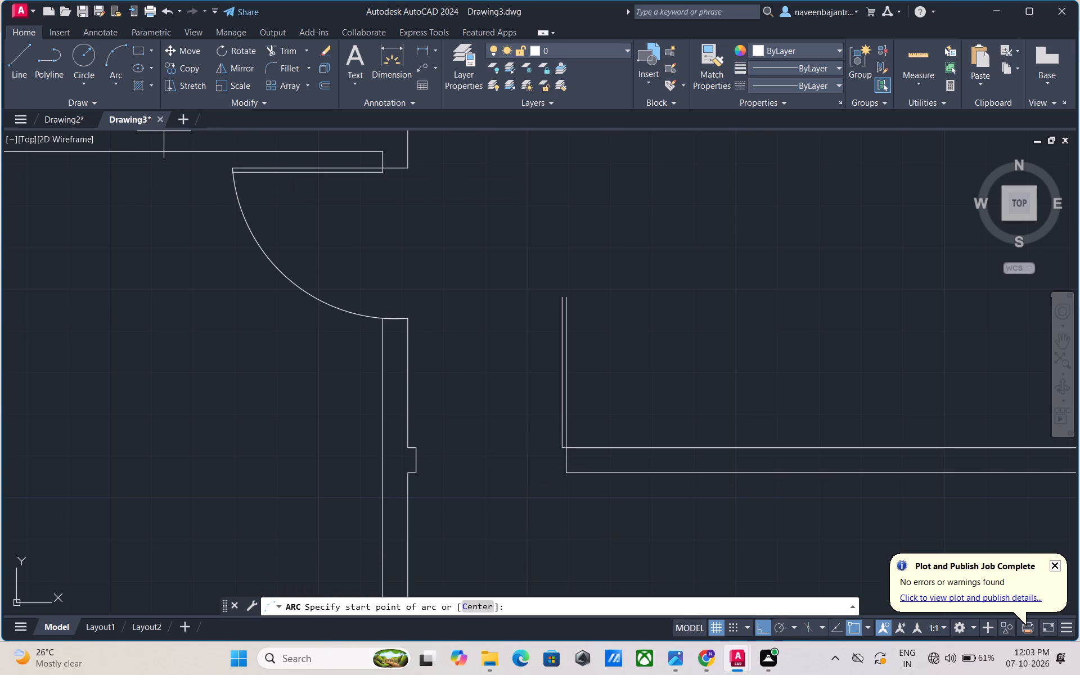
pyautogui.click(568, 299)
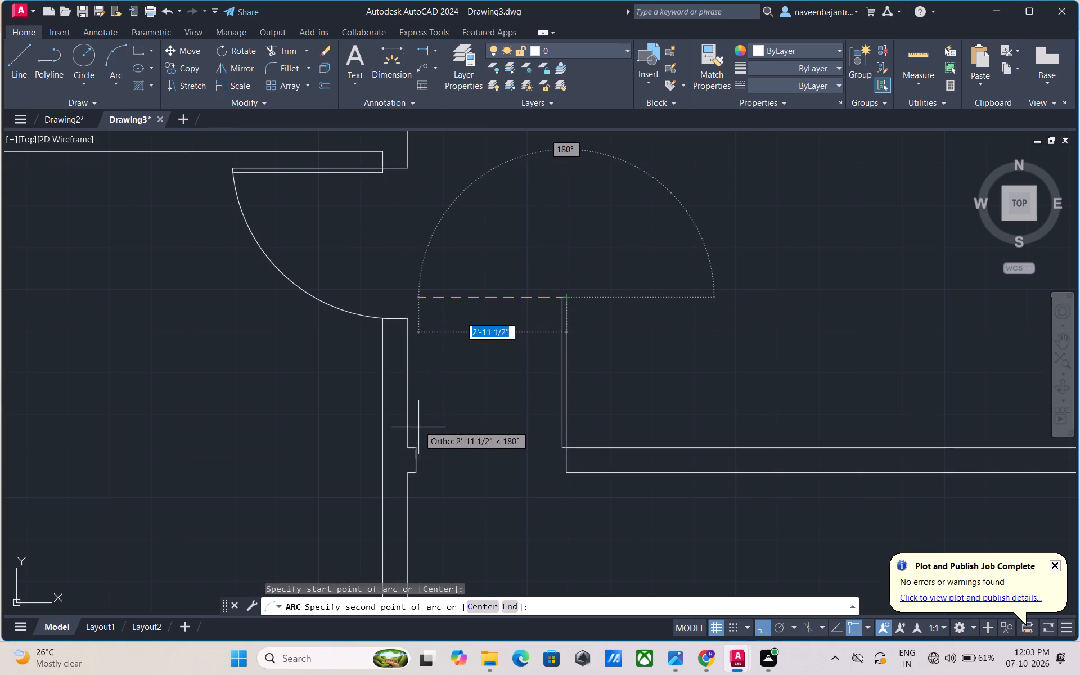
pyautogui.click(418, 447)
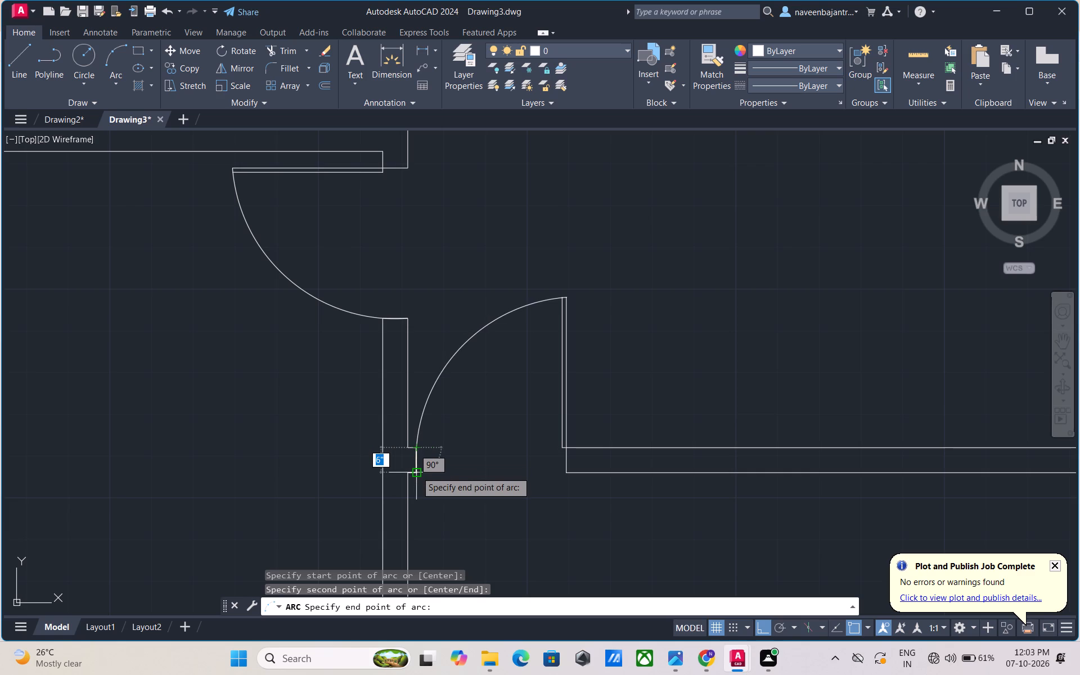
pyautogui.click(416, 470)
pyautogui.press('Escape')
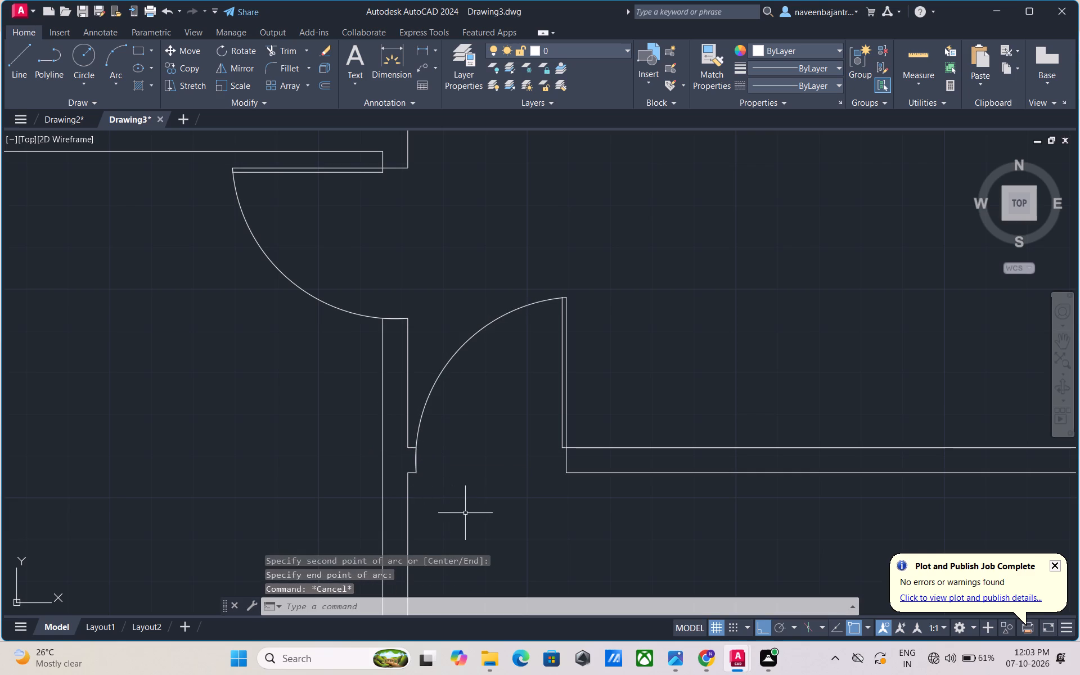
# Draw a line south from the southeast room's inner southwest corner across the south outer wall, past its outer face.
pyautogui.scroll(-3, 474, 512)
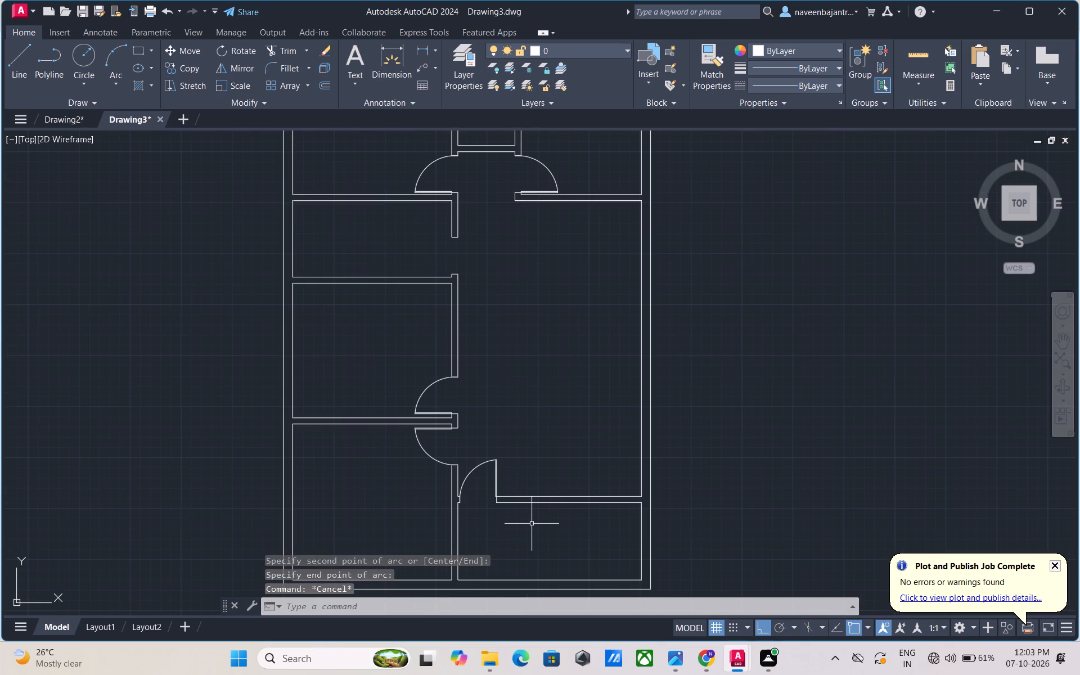
pyautogui.moveTo(532, 524); pyautogui.dragTo(478, 424, button='middle')
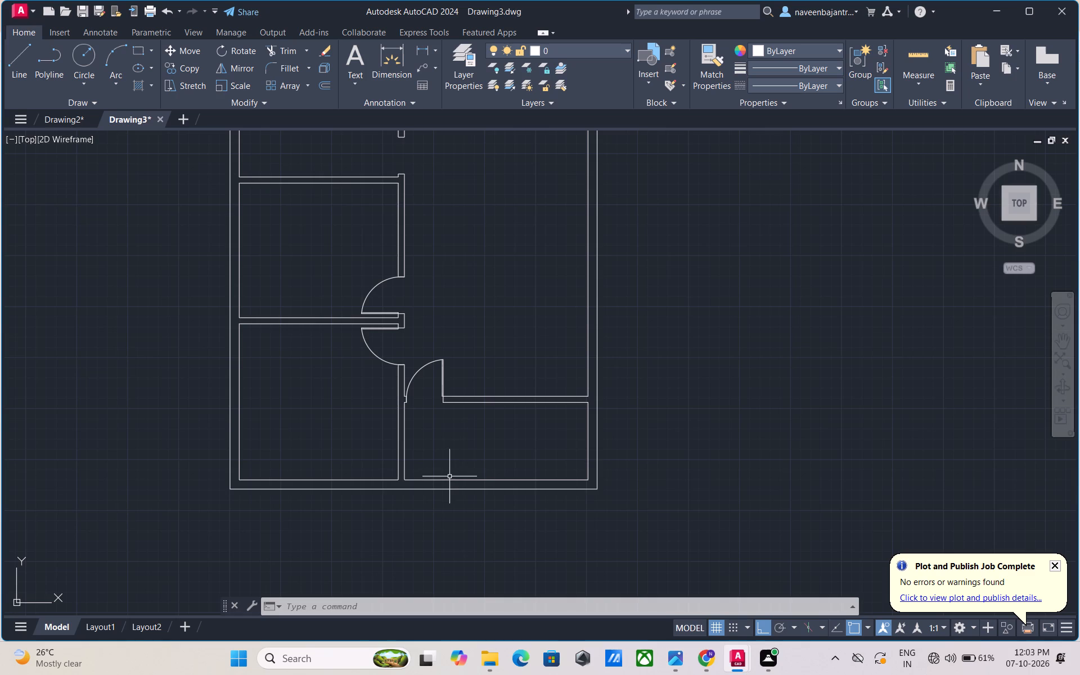
pyautogui.moveTo(436, 460); pyautogui.dragTo(437, 429, button='middle')
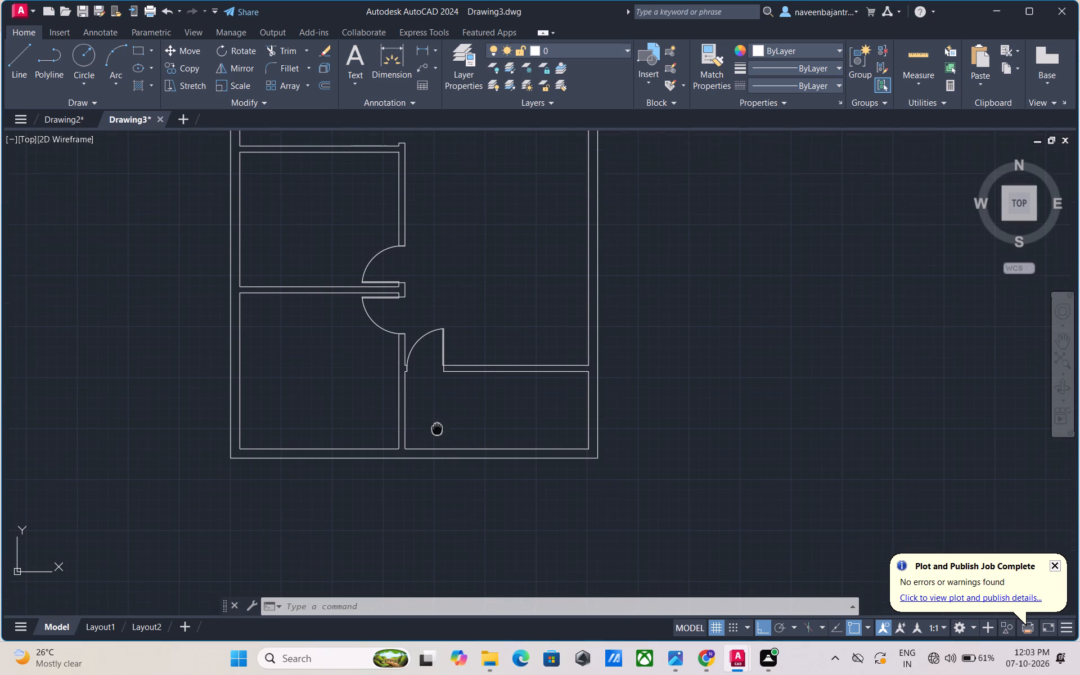
pyautogui.moveTo(437, 429); pyautogui.dragTo(437, 423, button='middle')
pyautogui.scroll(2, 437, 423)
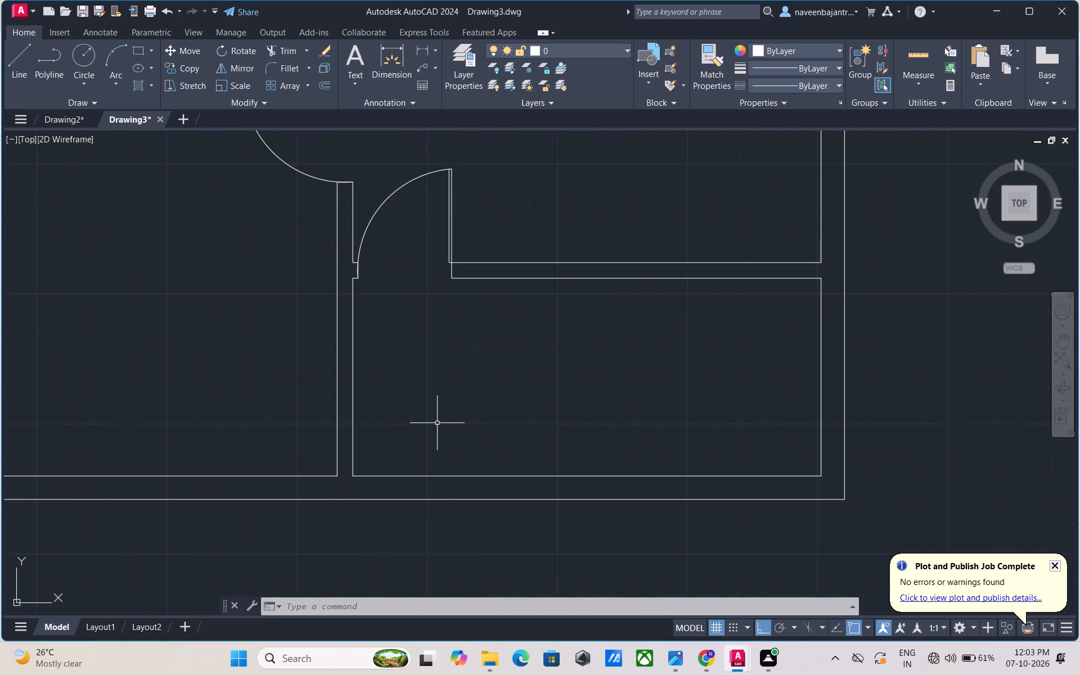
pyautogui.scroll(1, 437, 423)
pyautogui.press('Escape')
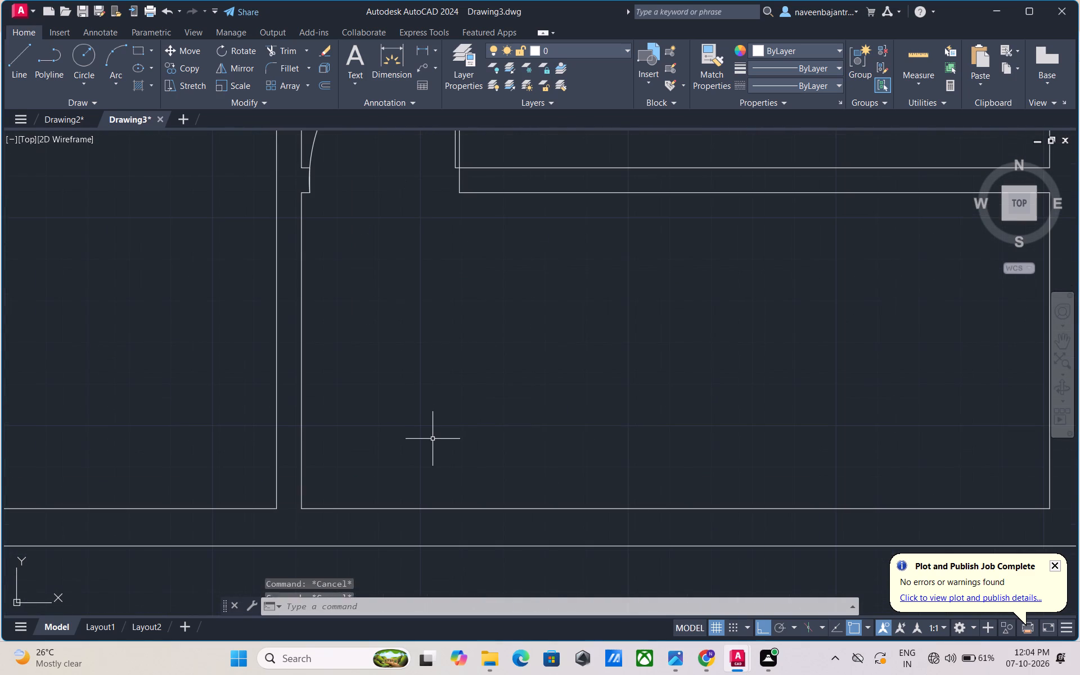
pyautogui.write('l')
pyautogui.press('space')
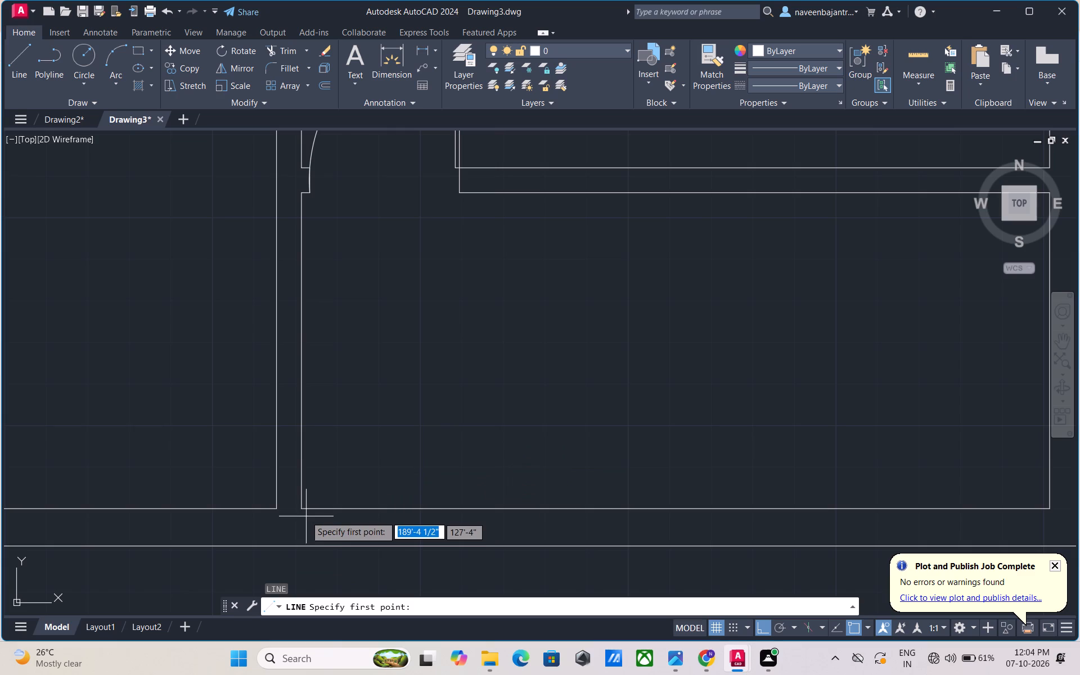
pyautogui.click(301, 508)
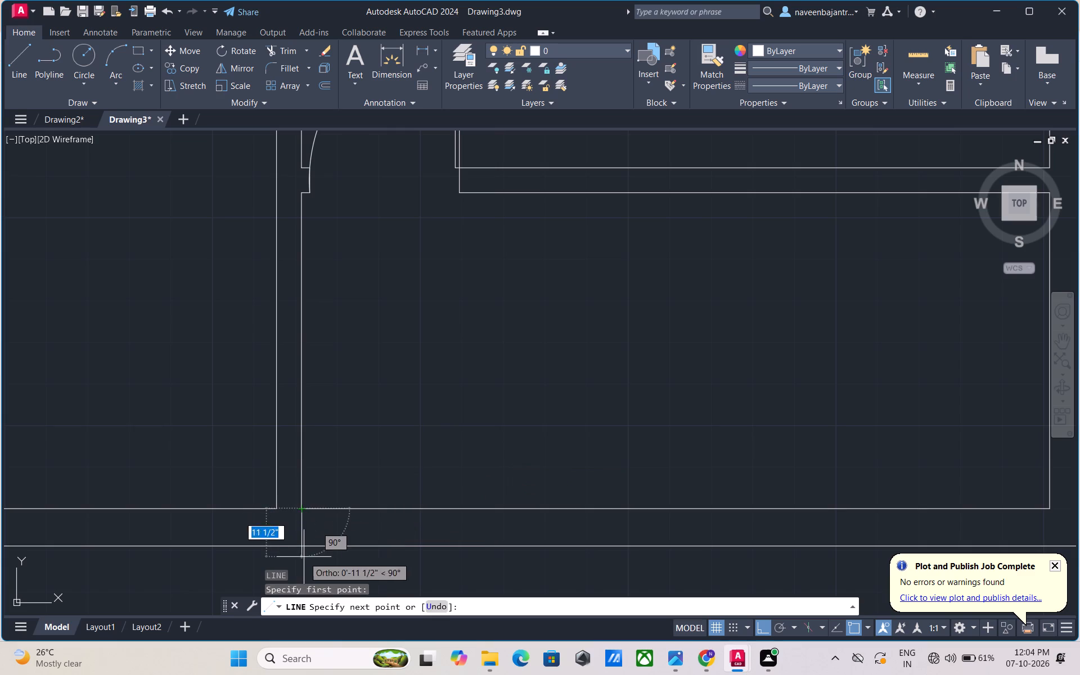
pyautogui.click(301, 563)
pyautogui.press('Escape')
# Trim the part of the new line that sticks out beyond the south wall's outer face.
pyautogui.press('t')
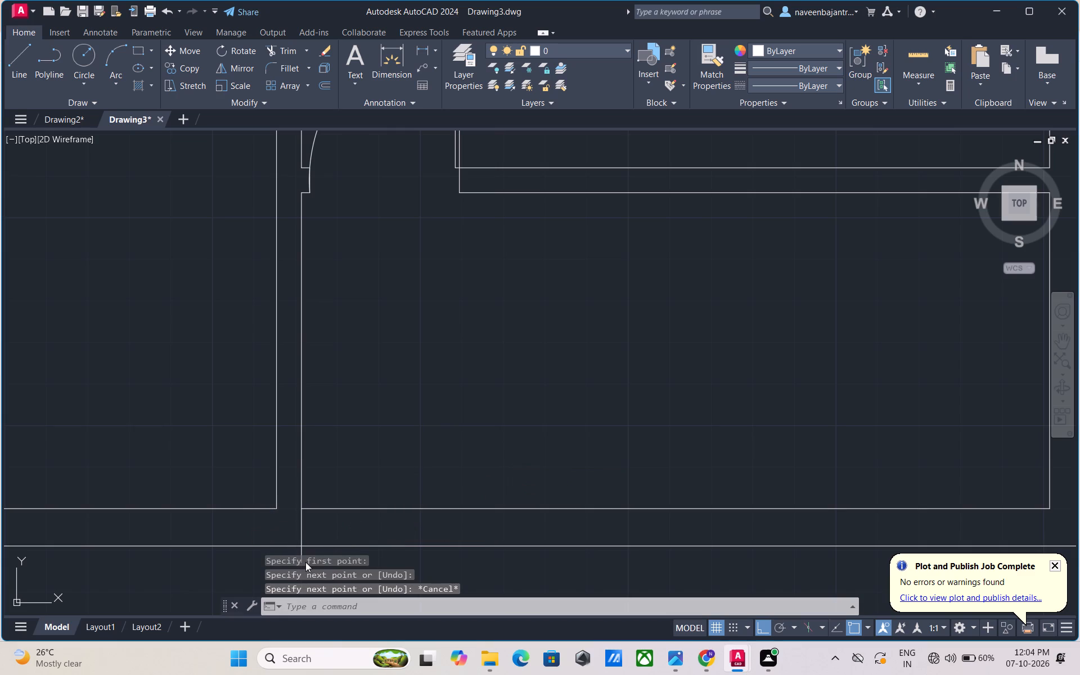
pyautogui.press('r')
pyautogui.press('space')
pyautogui.press('Escape')
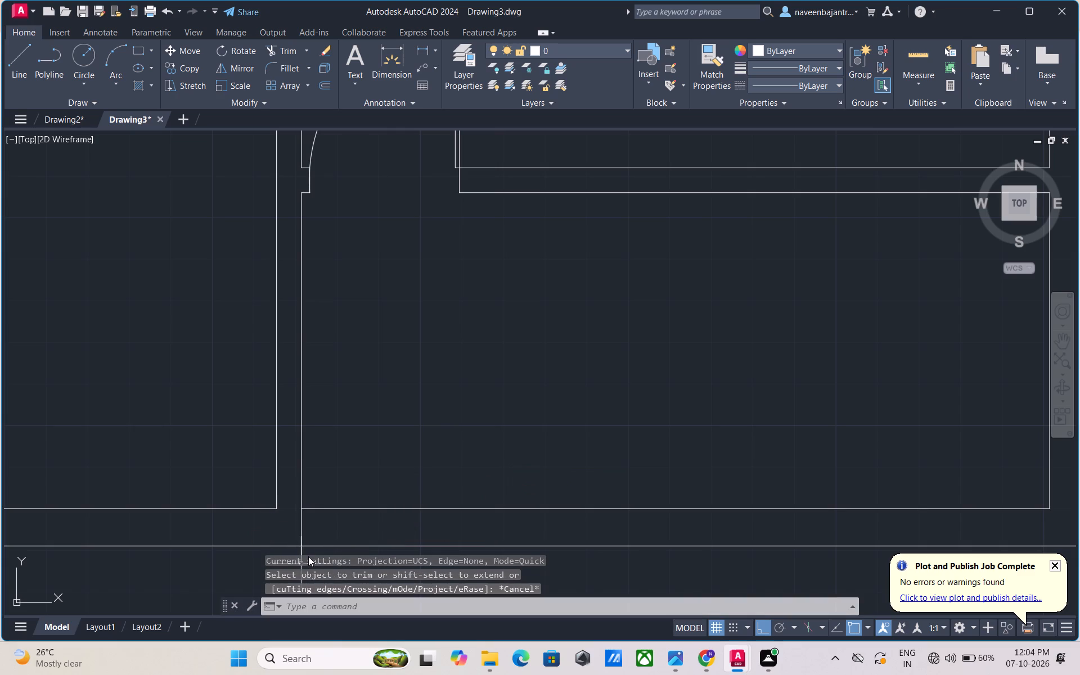
pyautogui.press('t')
pyautogui.press('r')
pyautogui.press('space')
pyautogui.scroll(-2, 312, 556)
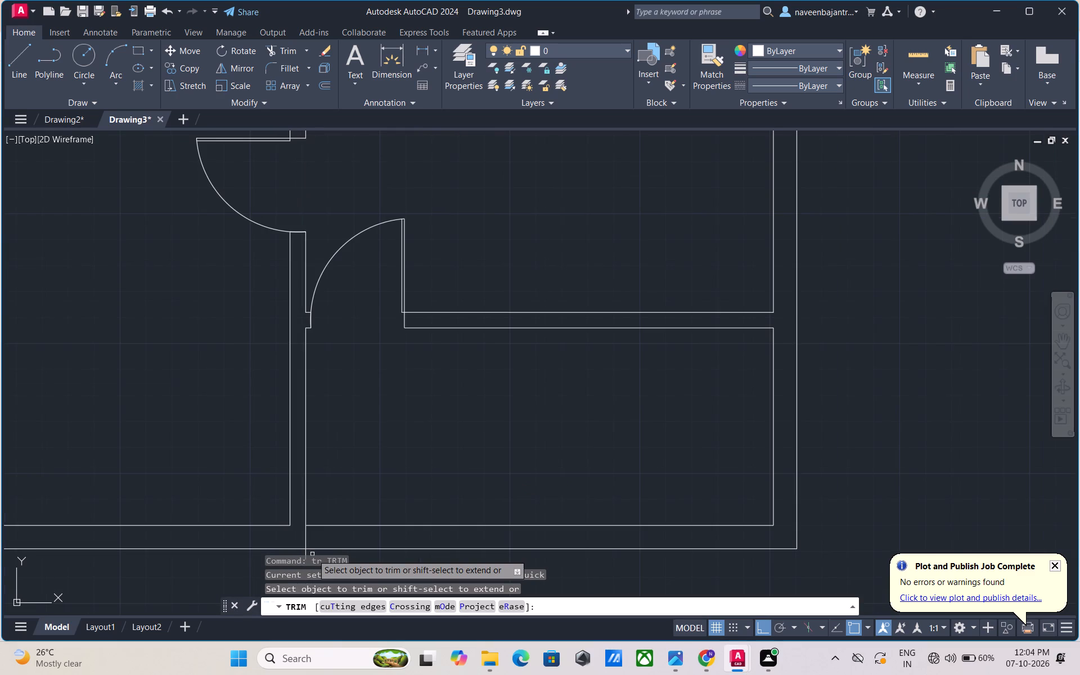
pyautogui.moveTo(312, 554); pyautogui.dragTo(319, 505, button='middle')
pyautogui.scroll(1, 319, 504)
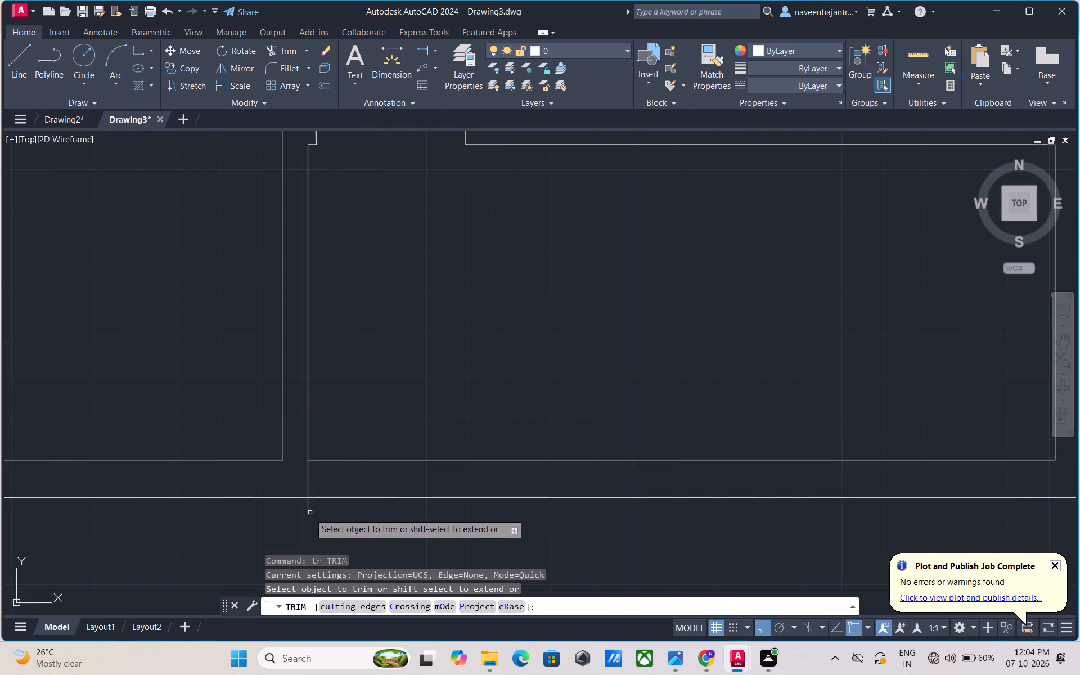
pyautogui.click(309, 512)
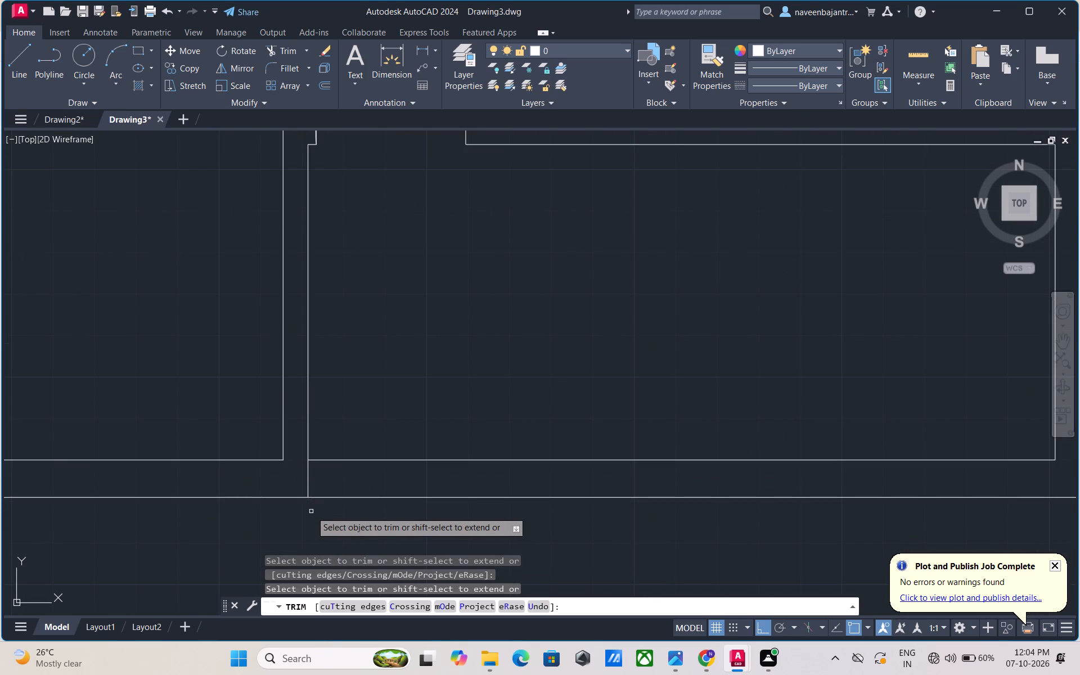
pyautogui.press('Escape')
# Offset the line across the south outer wall 2" to the east as a door jamb.
pyautogui.write('o')
pyautogui.press('space')
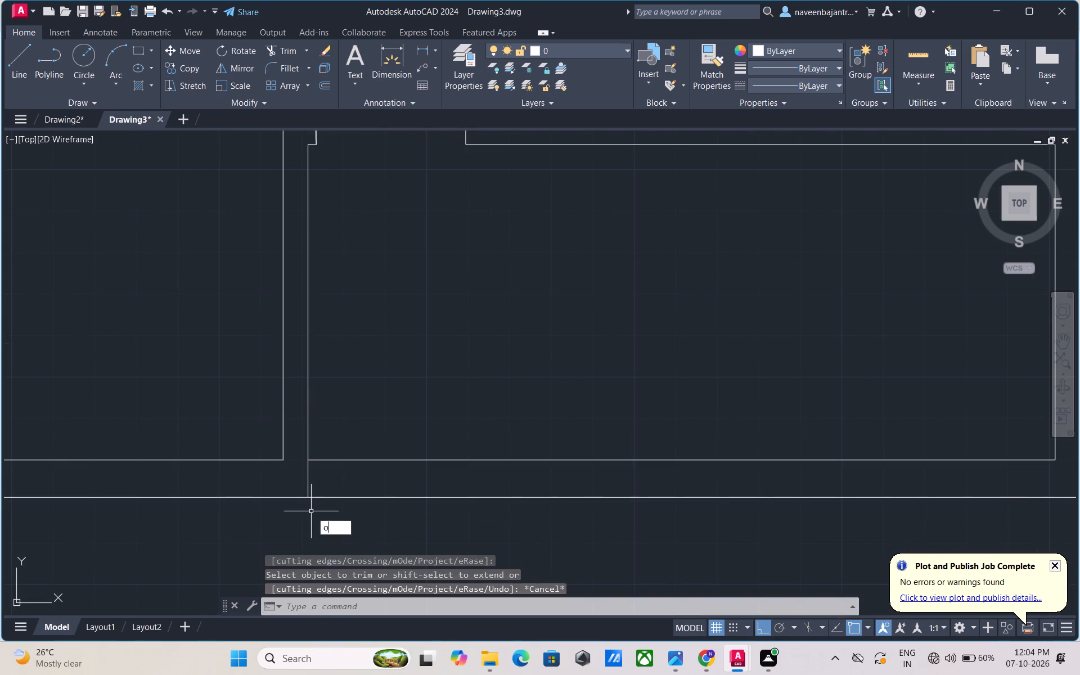
pyautogui.press('space')
pyautogui.click(307, 475)
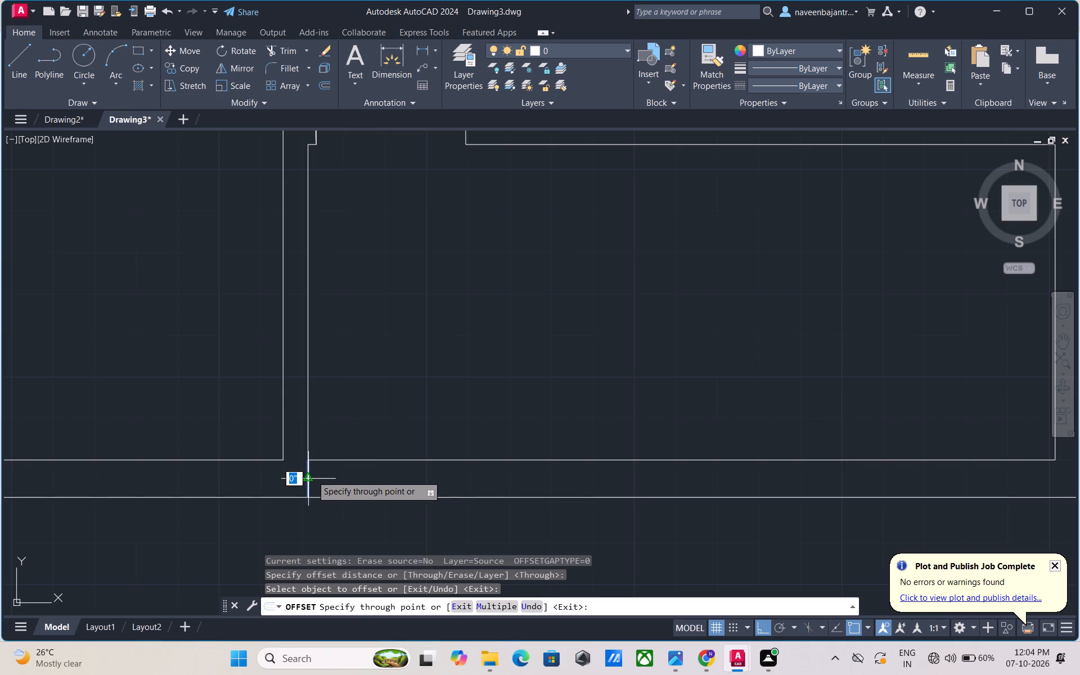
pyautogui.write('2"')
pyautogui.press('Return')
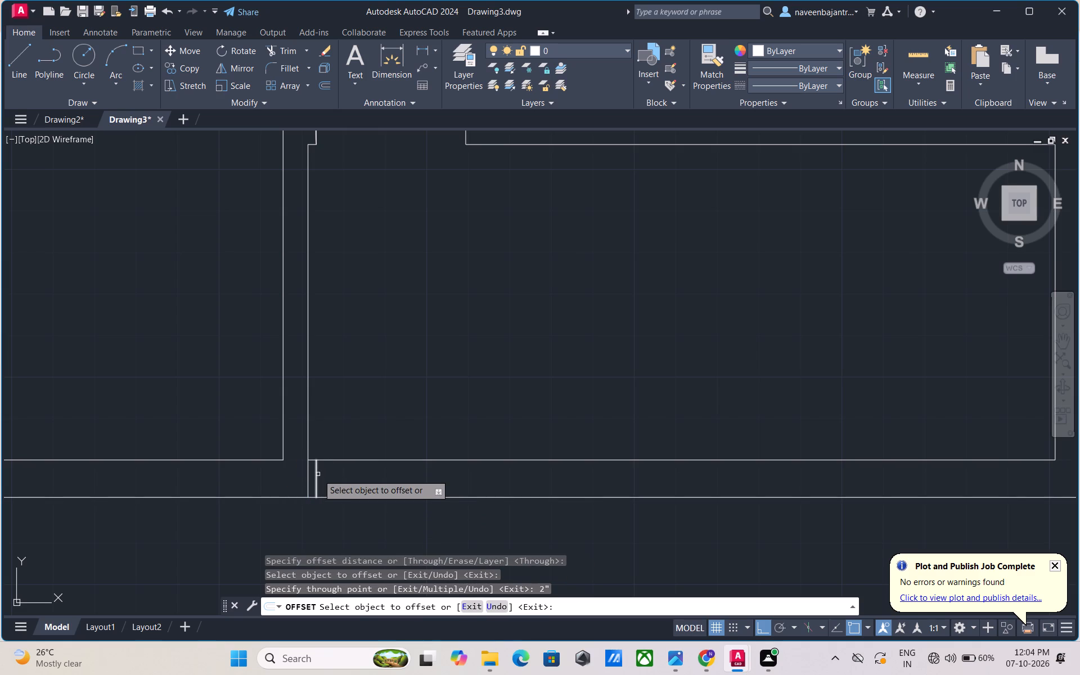
pyautogui.press('Escape')
# Trim the original line across the south outer wall at the southeast room's southwest corner.
pyautogui.write('tr')
pyautogui.press('space')
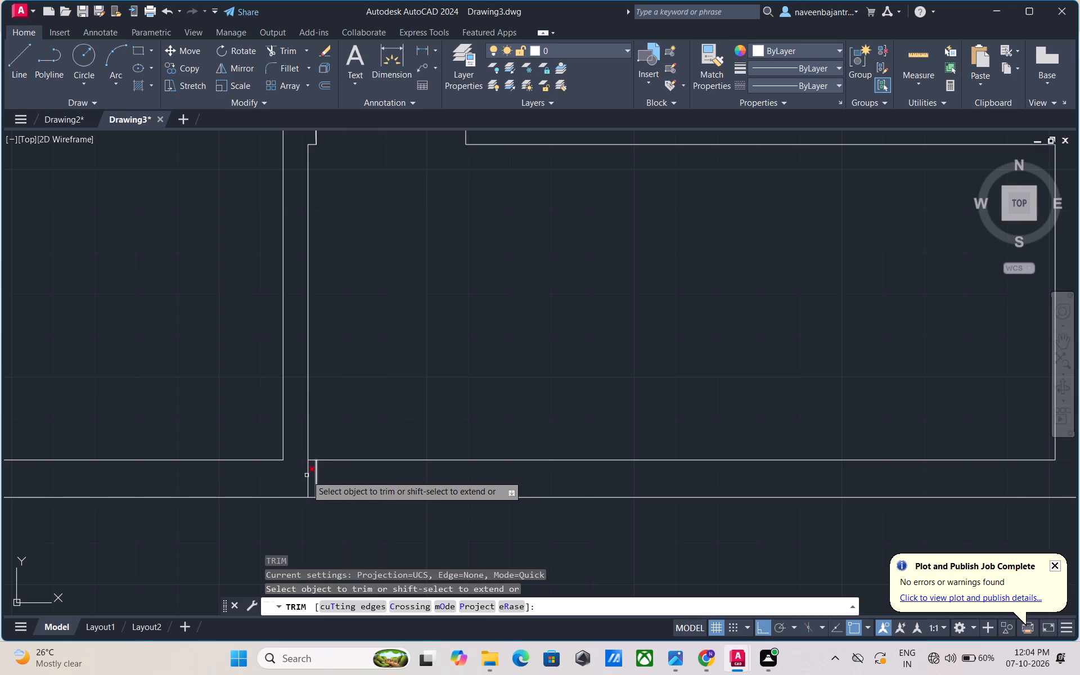
pyautogui.click(310, 479)
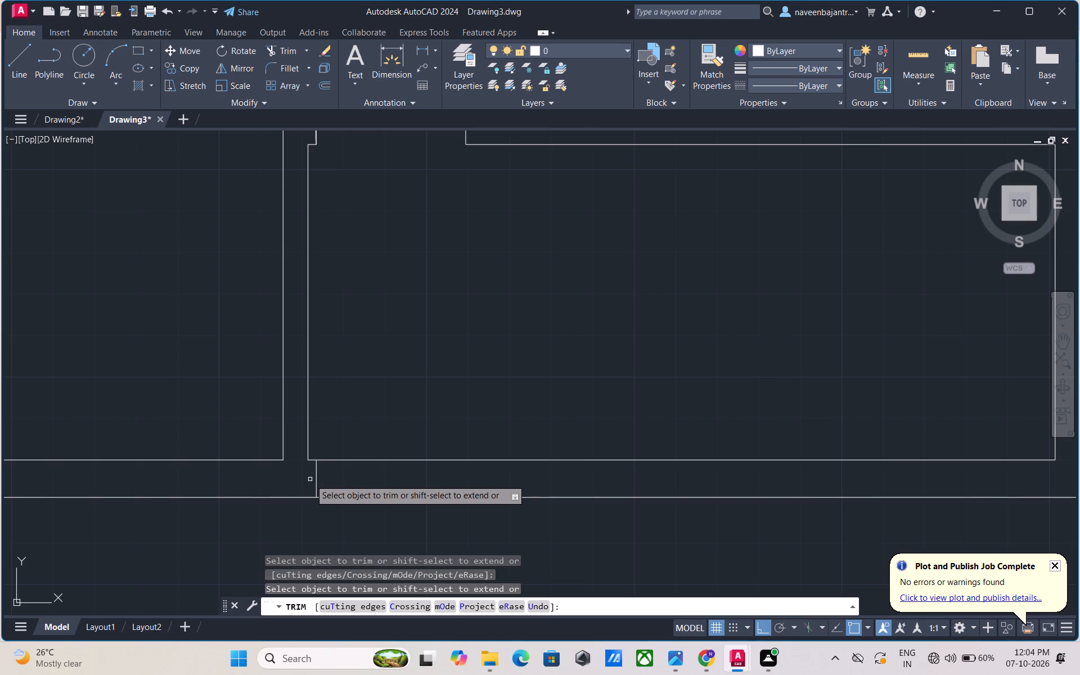
pyautogui.press('Escape')
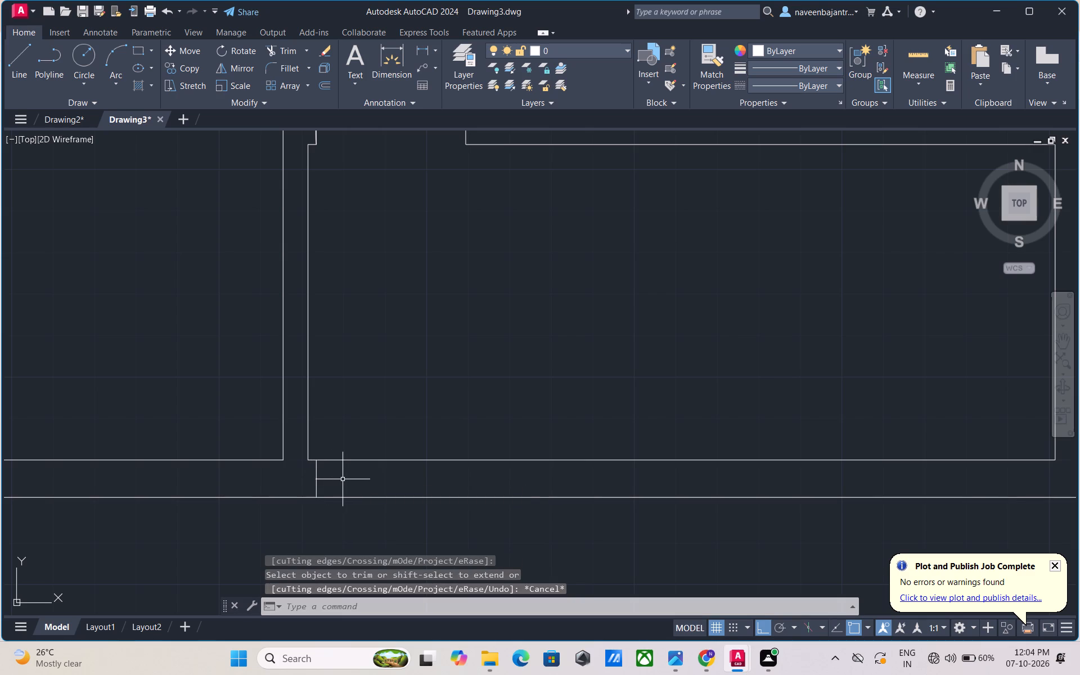
# Draw a 3' door-leaf line north from the inner end of the jamb line in the south outer wall.
pyautogui.write('ll')
pyautogui.press('space')
pyautogui.press('Escape')
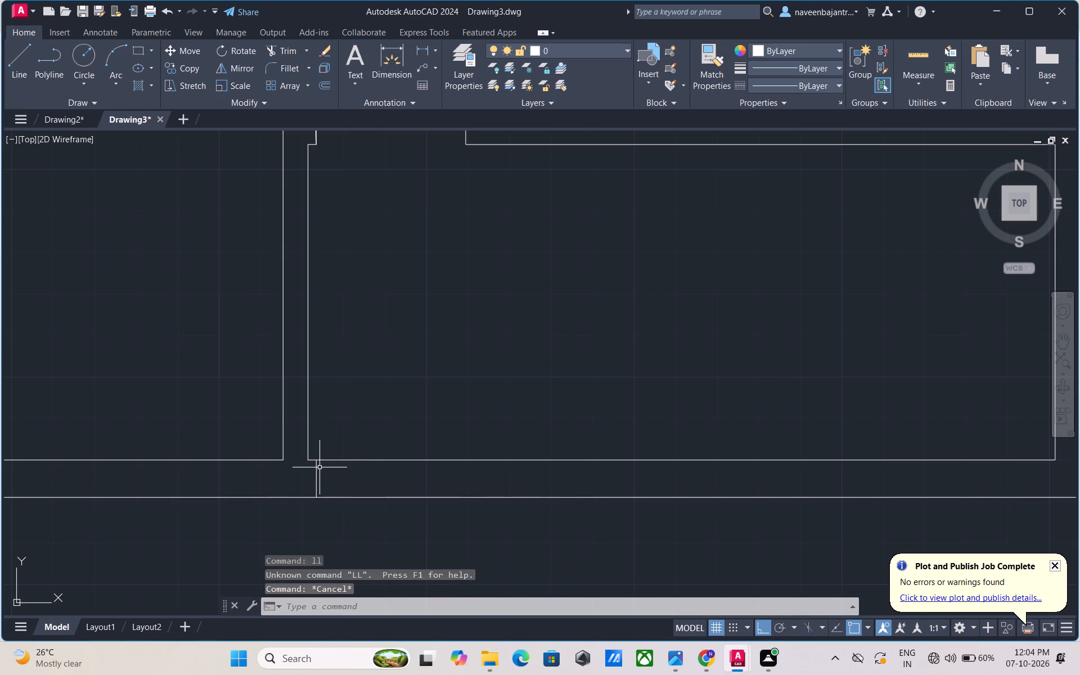
pyautogui.press('l')
pyautogui.press('space')
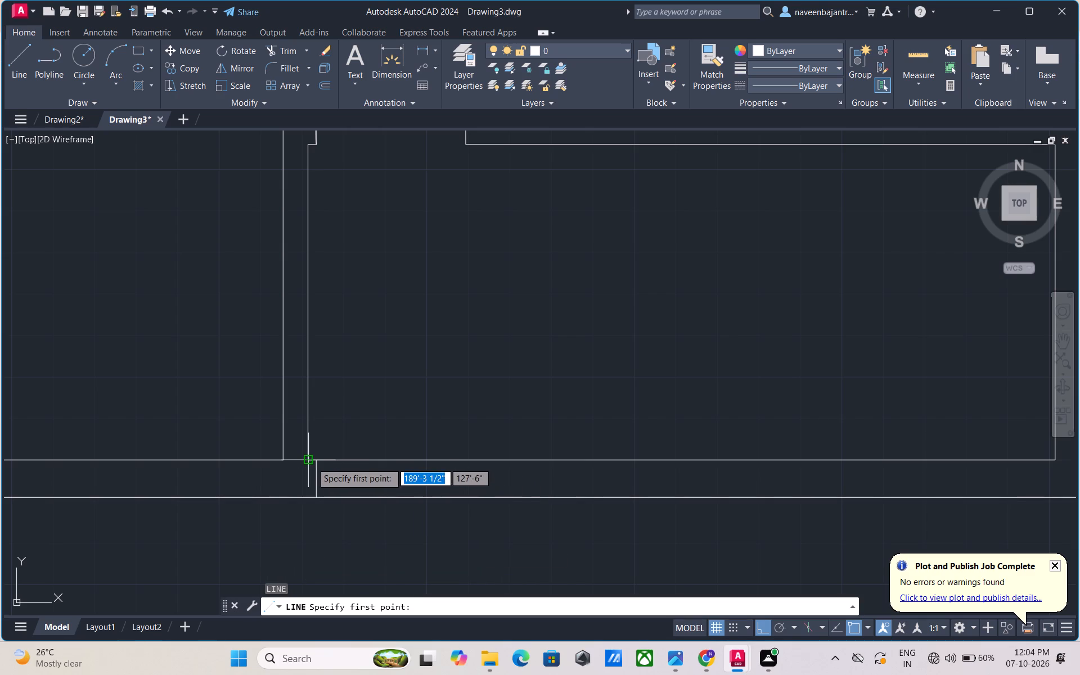
pyautogui.click(318, 462)
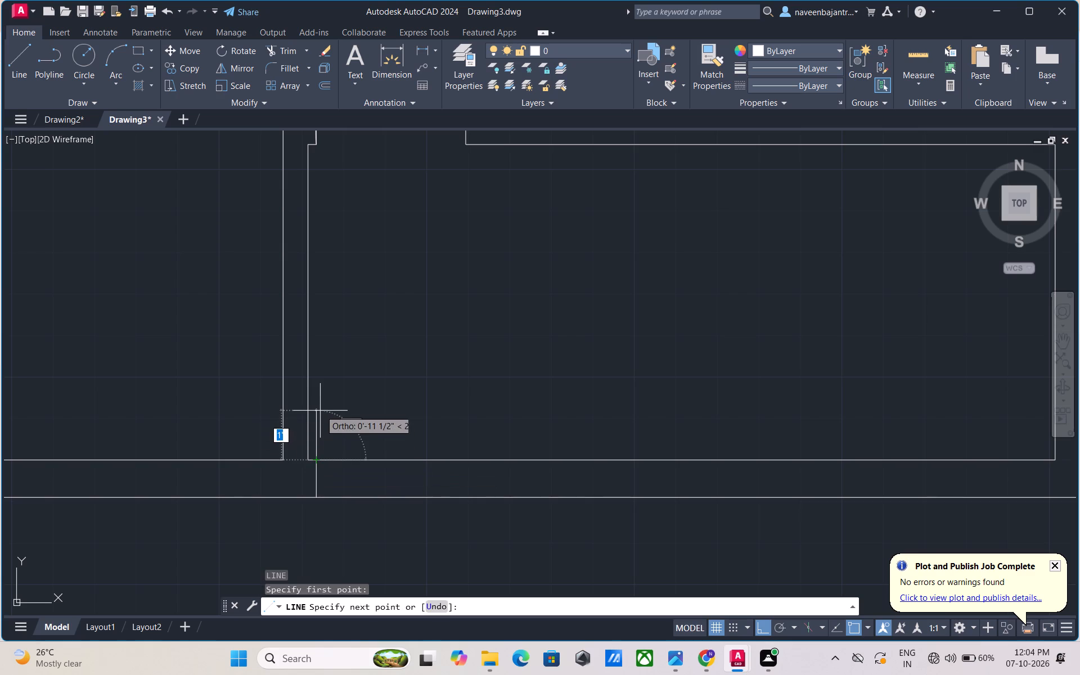
pyautogui.press('3')
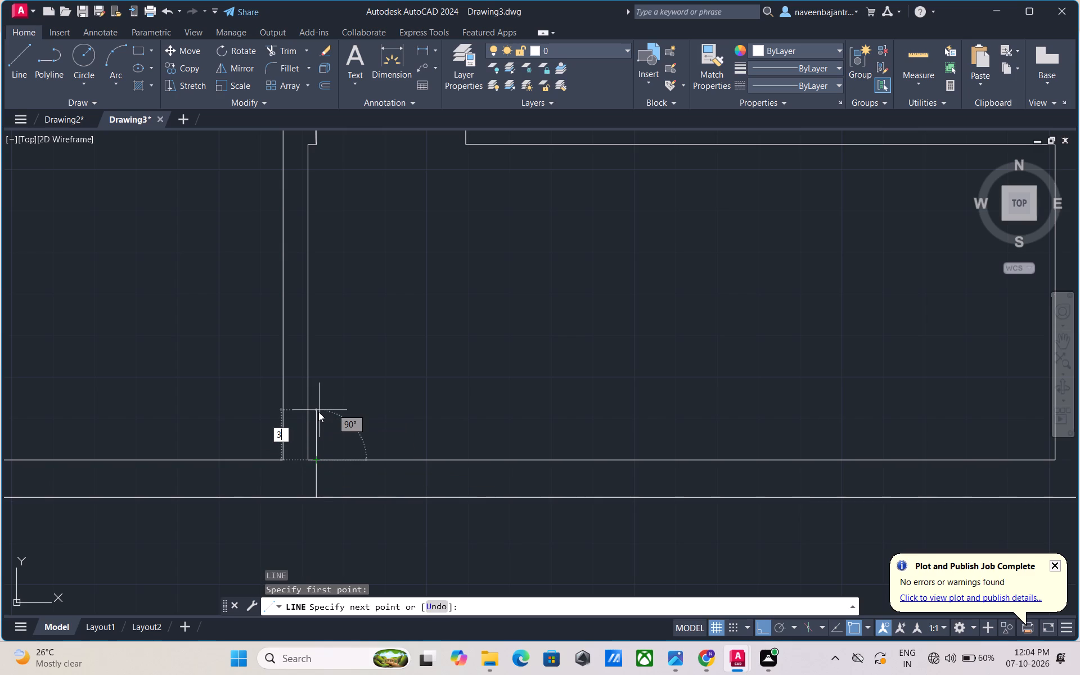
pyautogui.press("'")
pyautogui.press('Return')
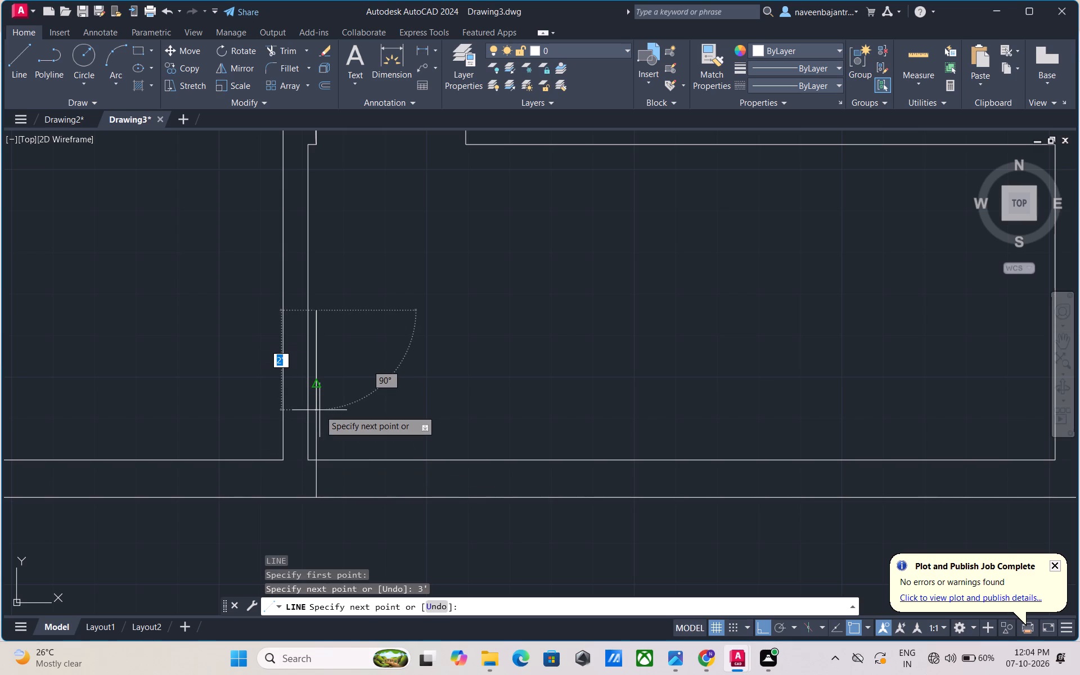
pyautogui.press('Escape')
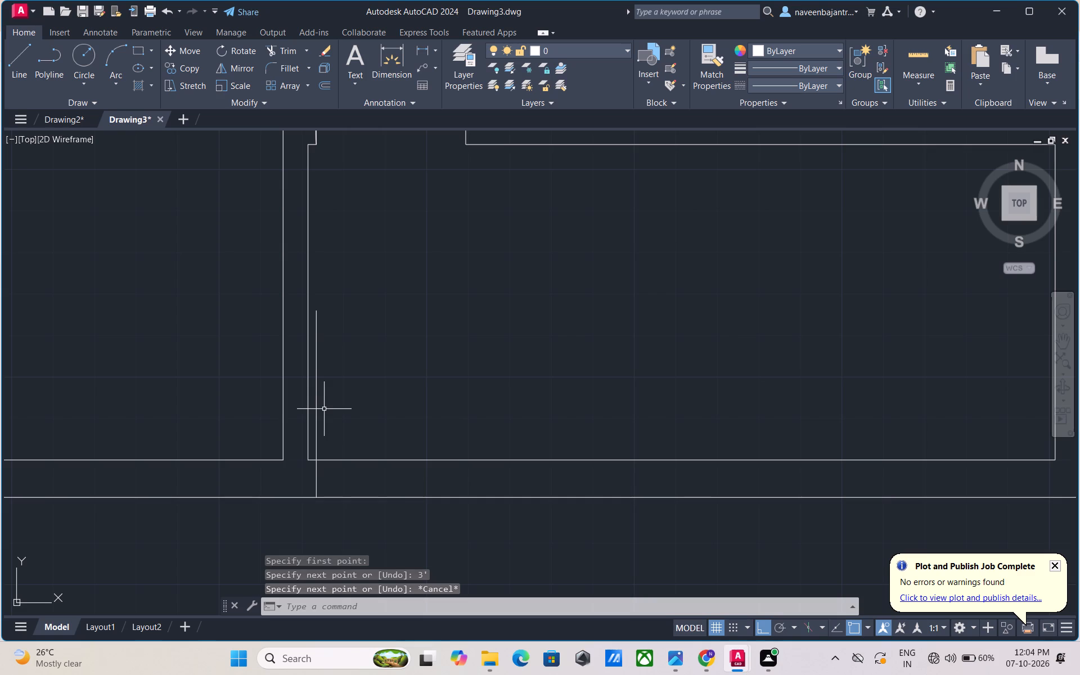
# Offset the door-leaf line 1" to the east to give the leaf its thickness.
pyautogui.press('o')
pyautogui.press('space')
pyautogui.press('space')
pyautogui.click(318, 412)
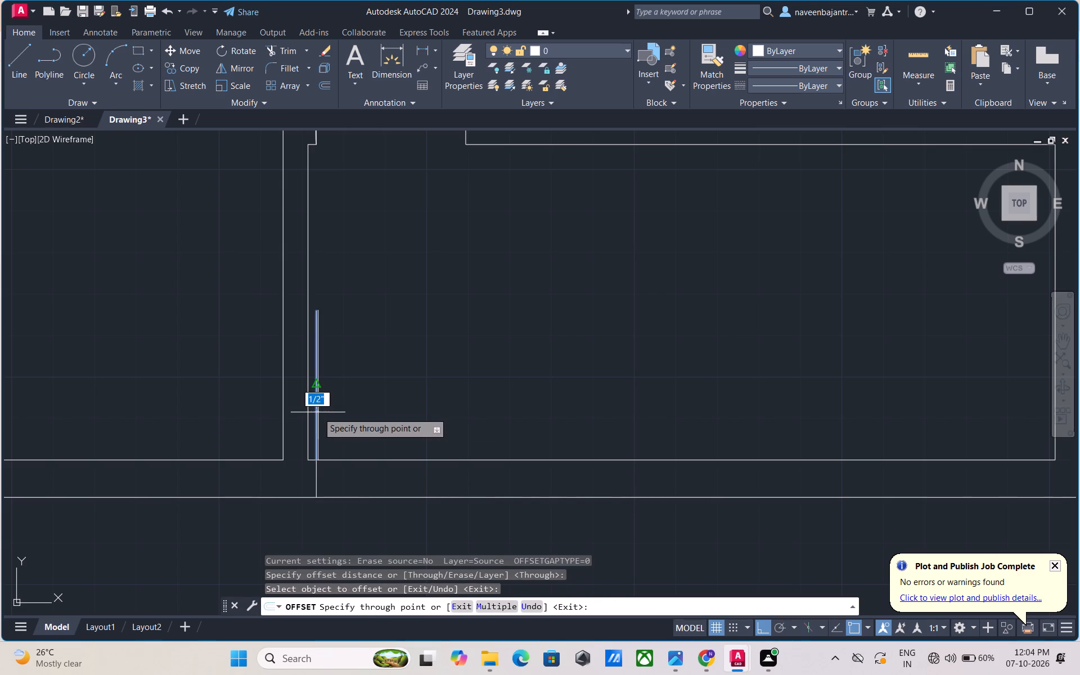
pyautogui.press('1')
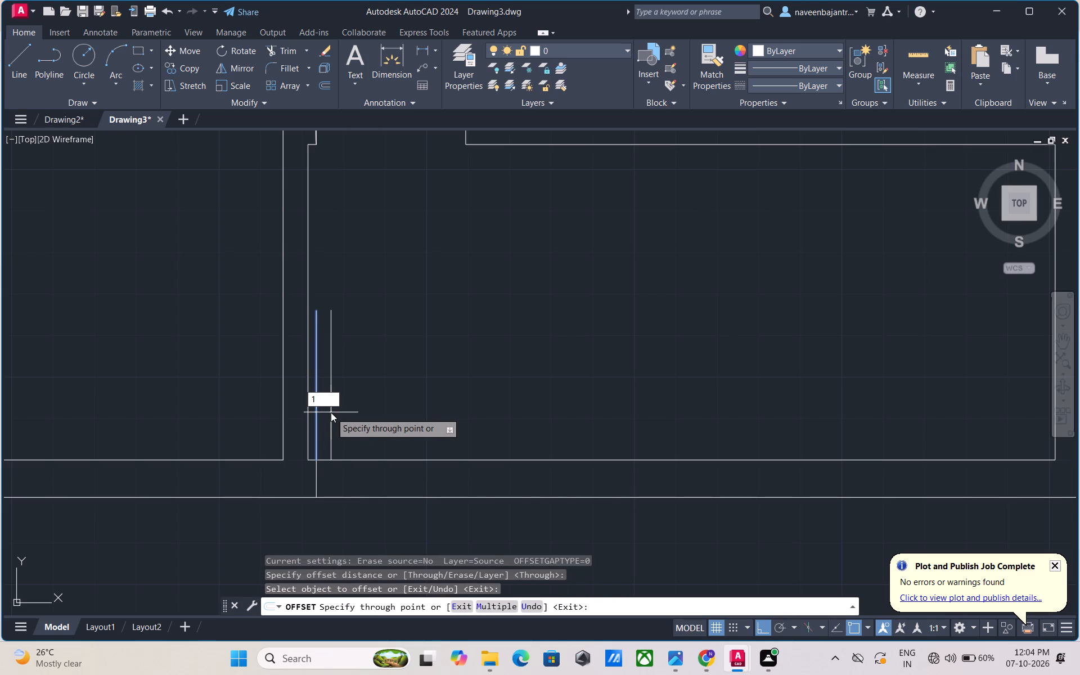
pyautogui.hotkey('shift', '"')
pyautogui.press('Return')
pyautogui.press('Escape')
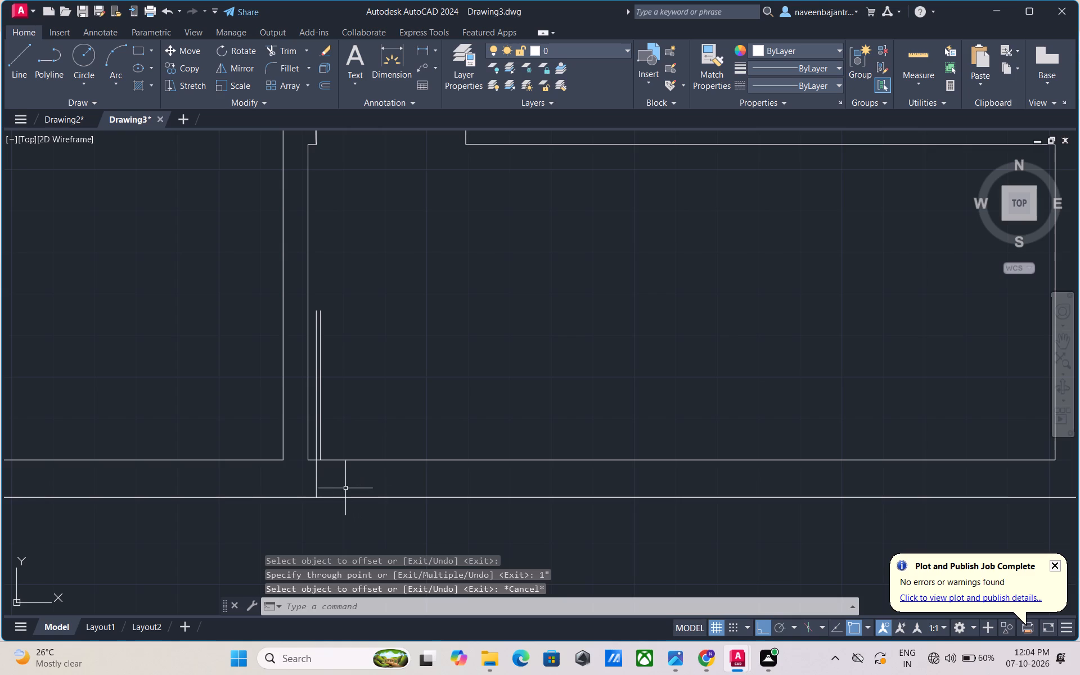
# Offset the jamb line across the south outer wall 3' to the east for the door opening's other jamb.
pyautogui.press('o')
pyautogui.press('space')
pyautogui.press('space')
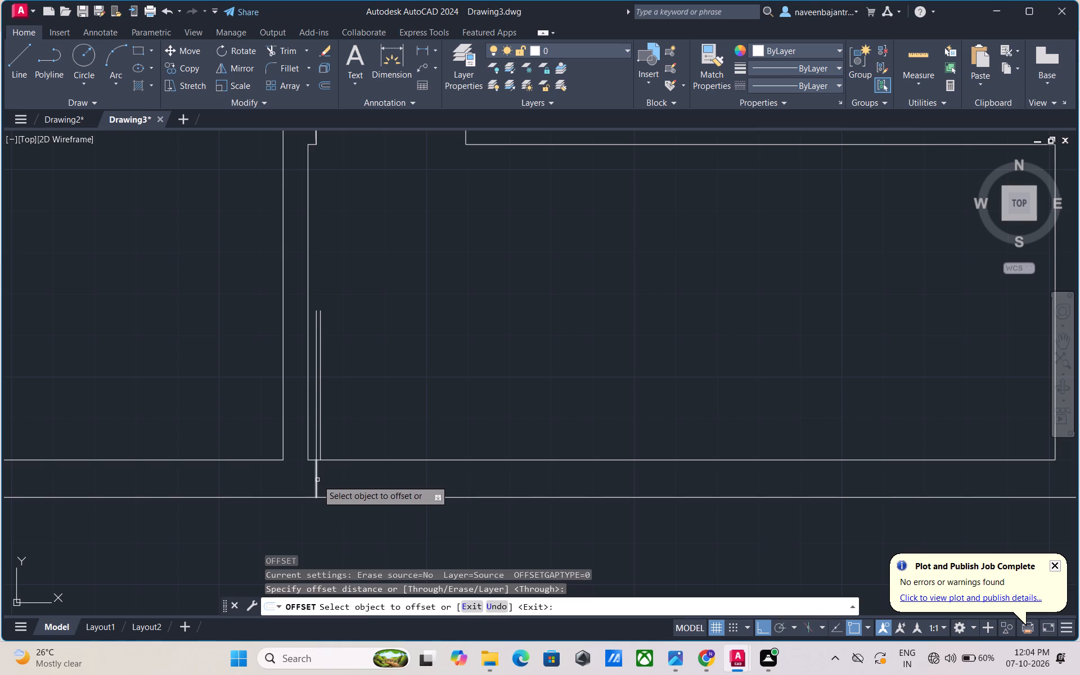
pyautogui.click(317, 480)
pyautogui.press('3')
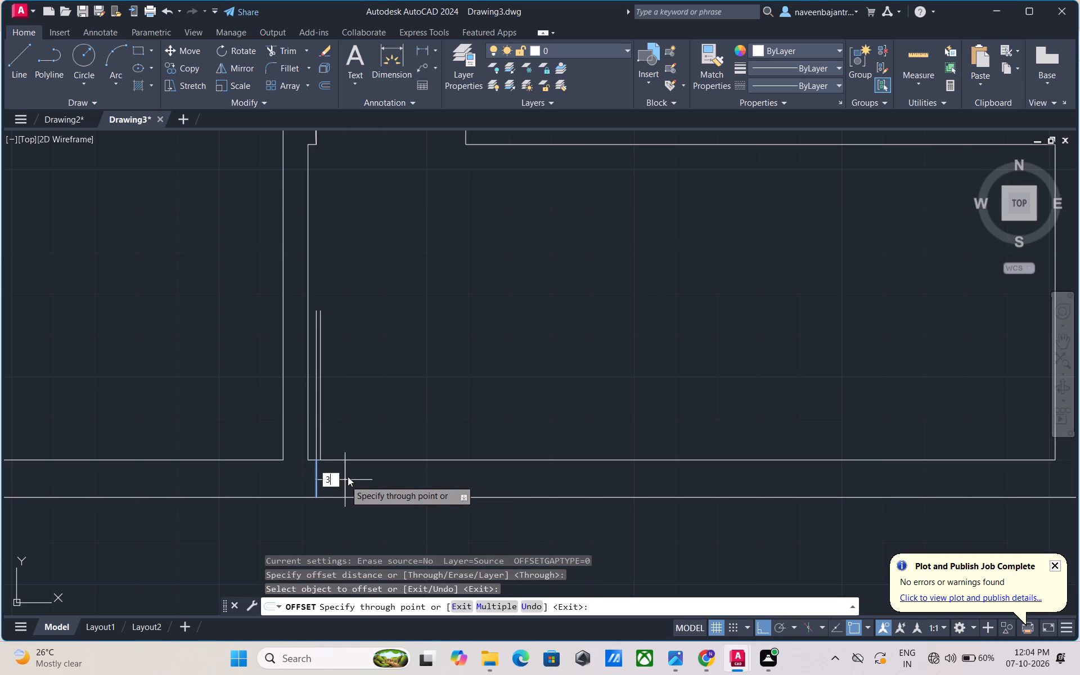
pyautogui.press("'")
pyautogui.press('Return')
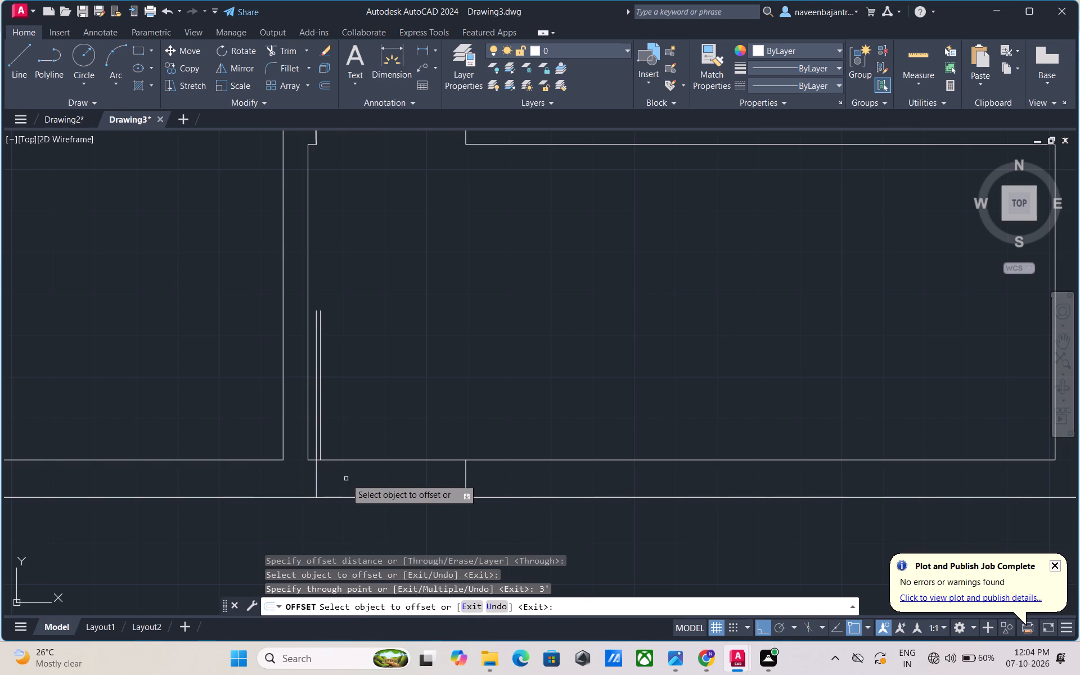
pyautogui.scroll(-1, 347, 478)
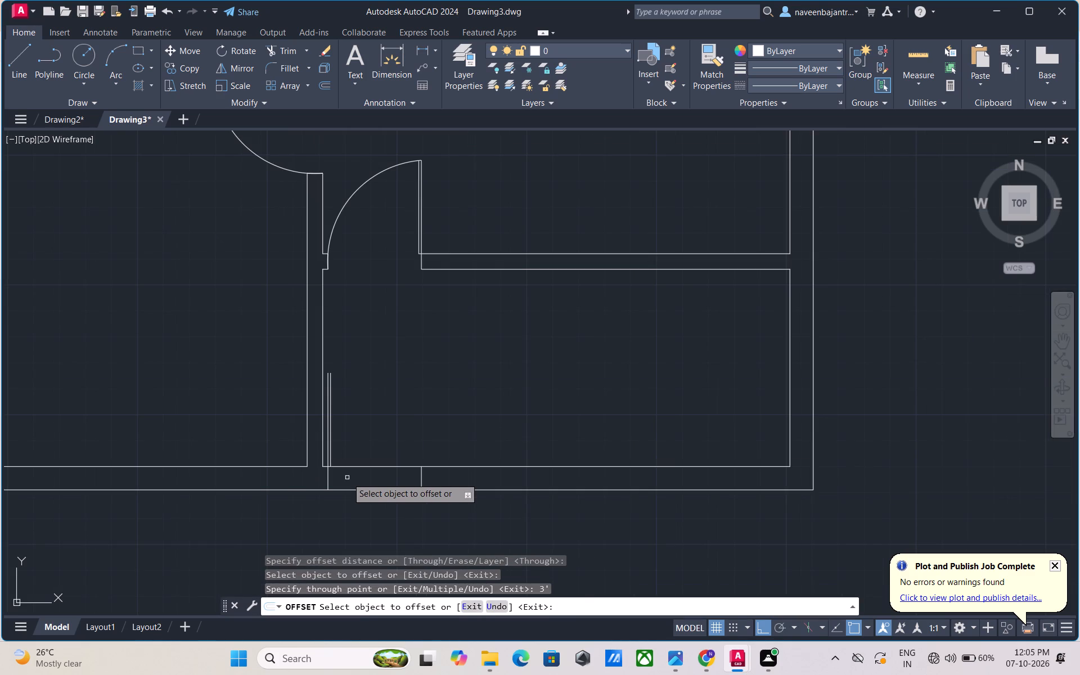
pyautogui.scroll(1, 347, 478)
pyautogui.press('Escape')
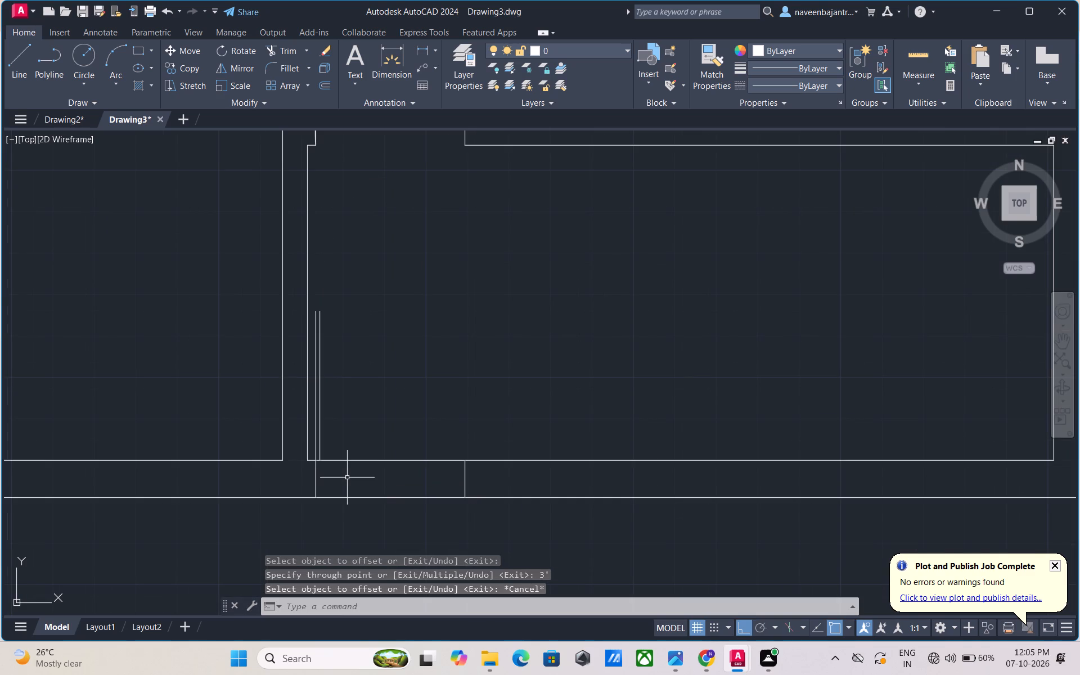
# Trim the south wall's inner and outer face lines between the two jambs to open the doorway.
pyautogui.press('t')
pyautogui.press('r')
pyautogui.press('space')
pyautogui.press('space')
pyautogui.click(358, 462)
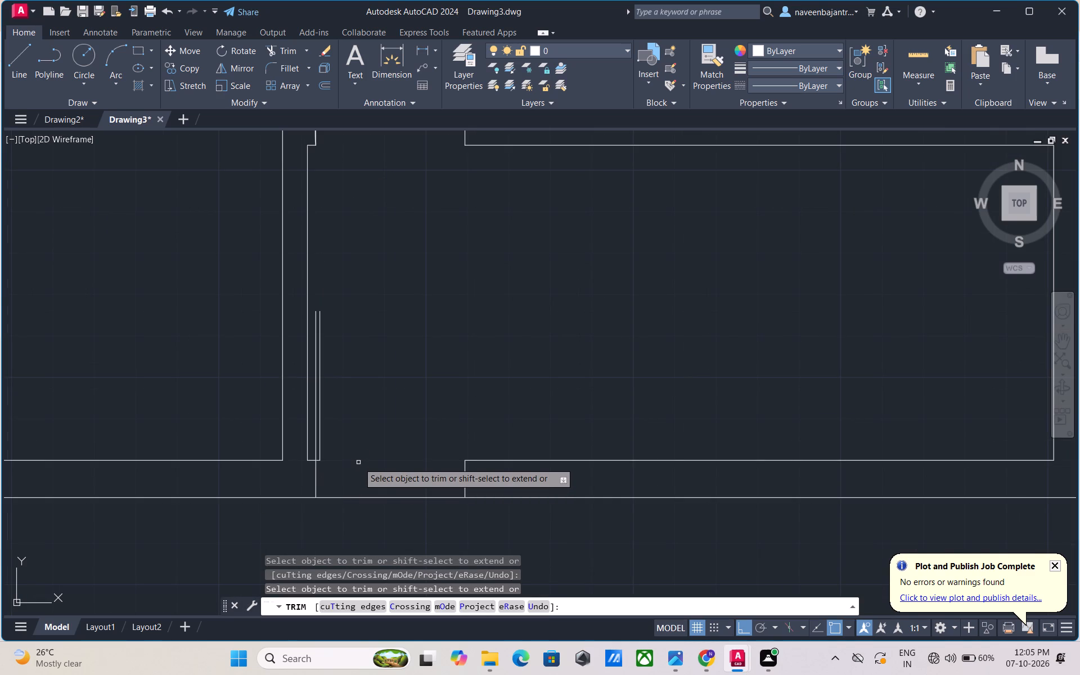
pyautogui.click(352, 498)
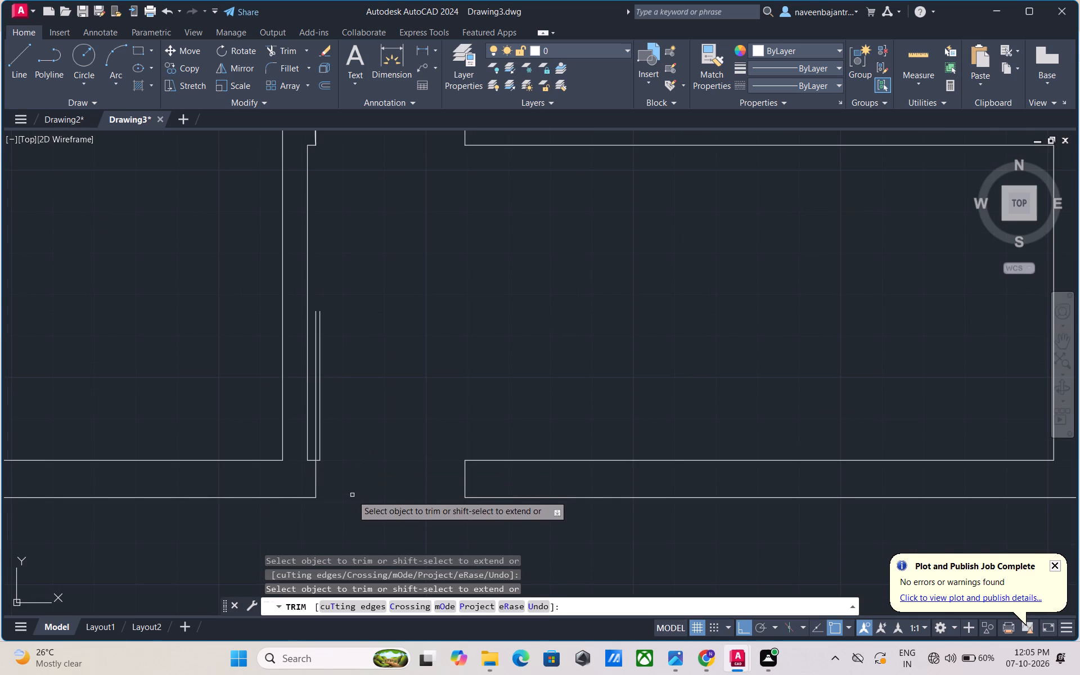
pyautogui.press('Escape')
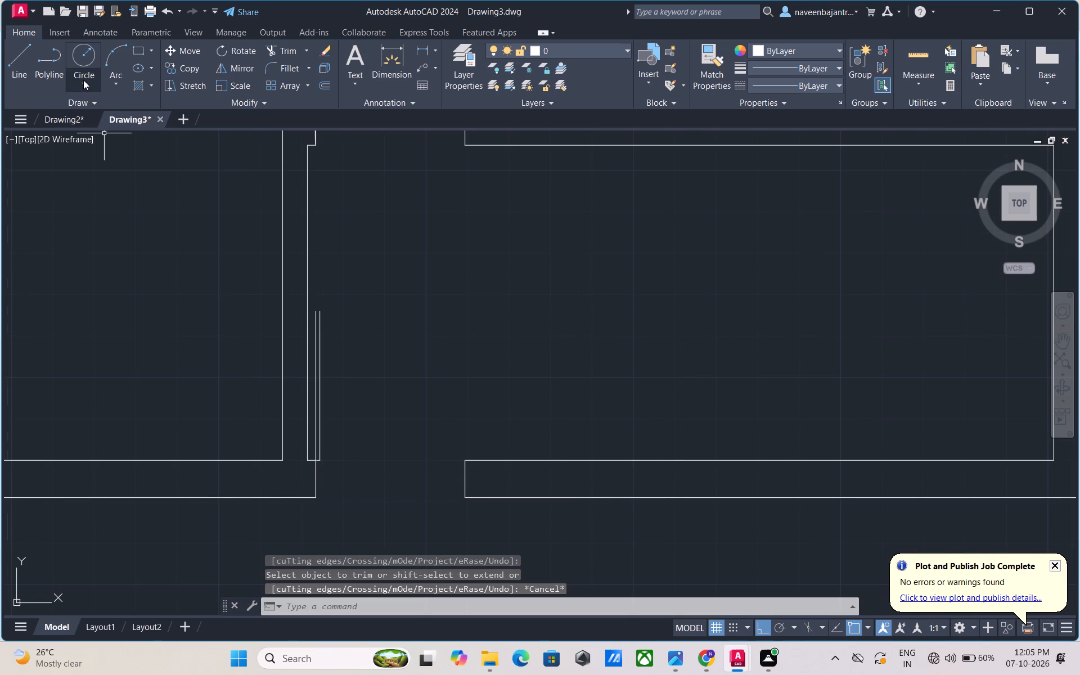
# Draw the south door's three-point swing arc from the leaf's north end through the east jamb's inner corner to its outer corner.
pyautogui.click(115, 59)
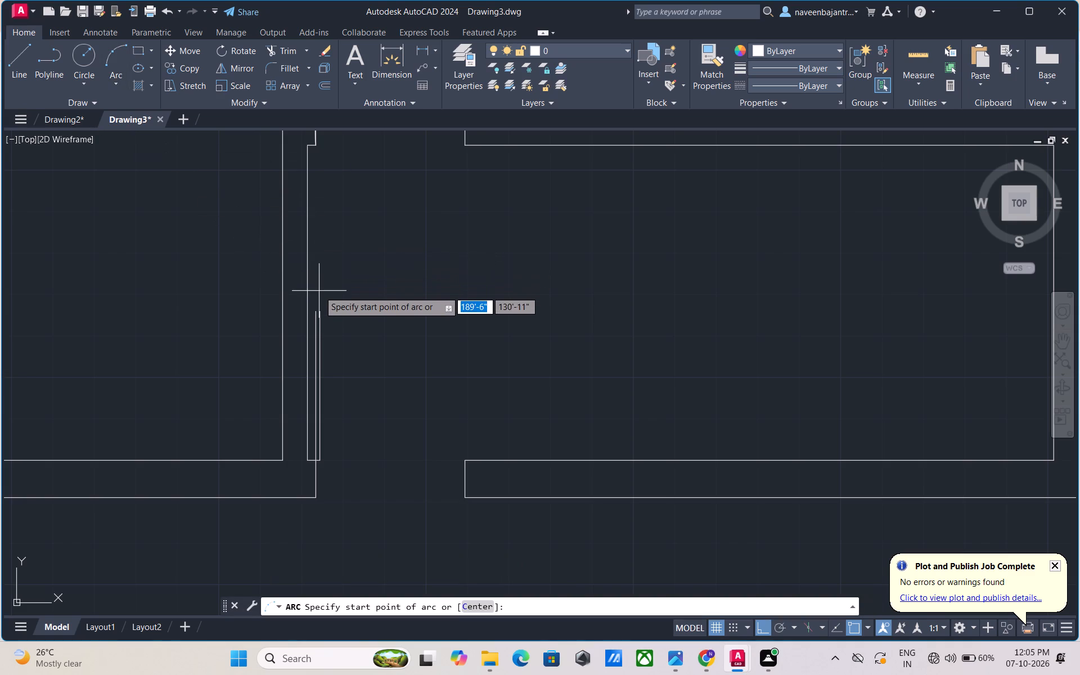
pyautogui.scroll(1, 319, 291)
pyautogui.click(312, 321)
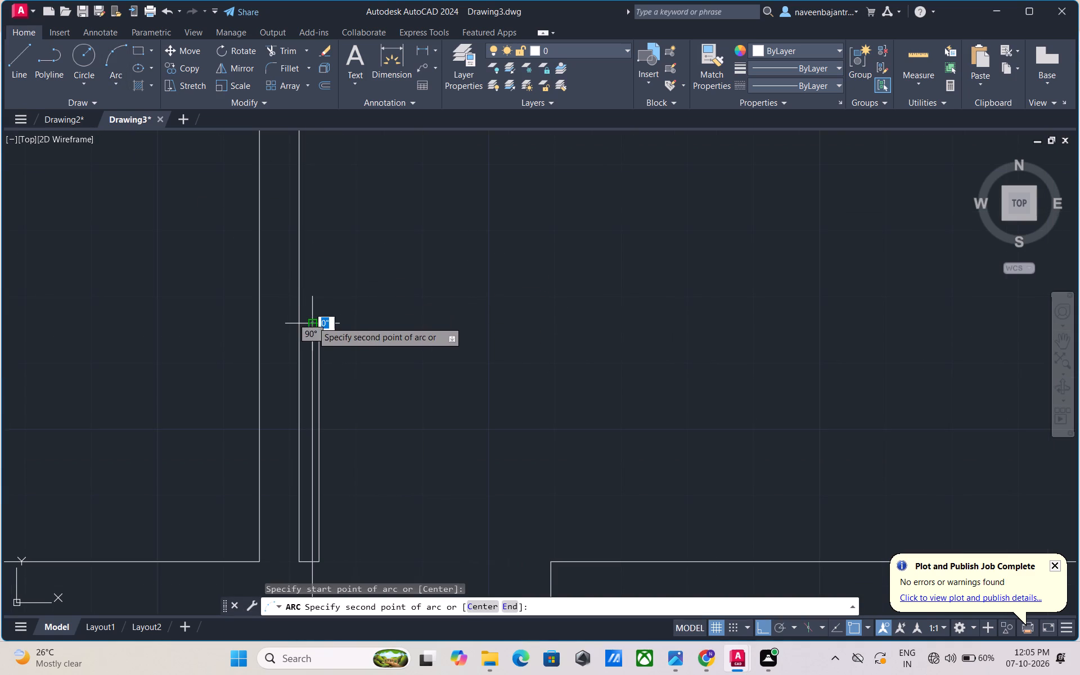
pyautogui.scroll(-2, 390, 371)
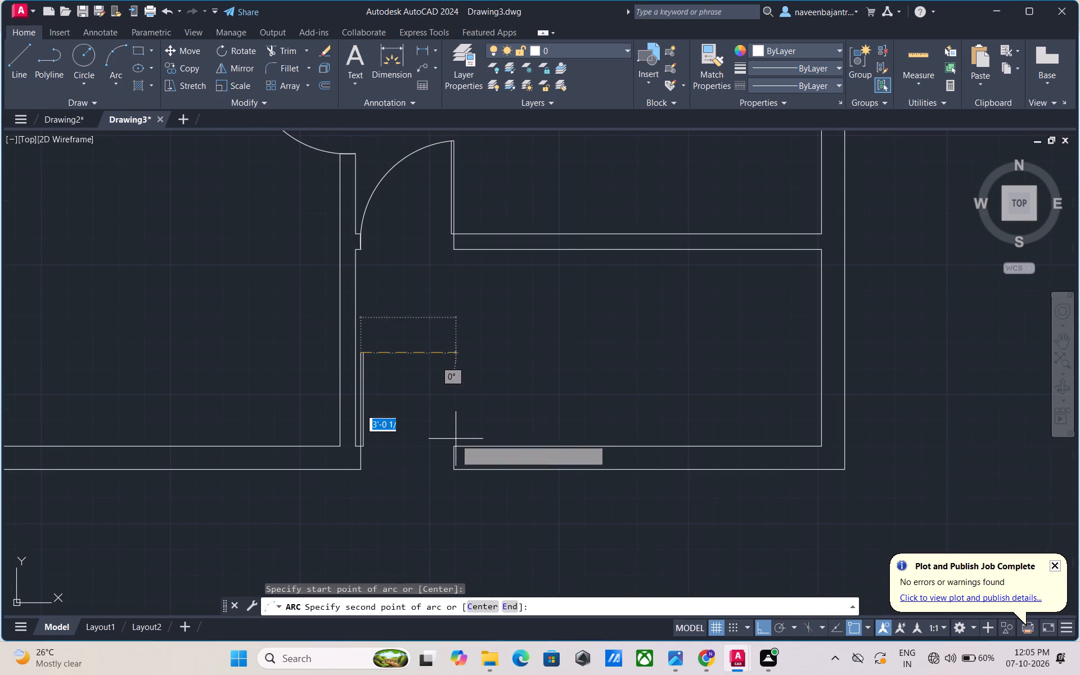
pyautogui.click(455, 442)
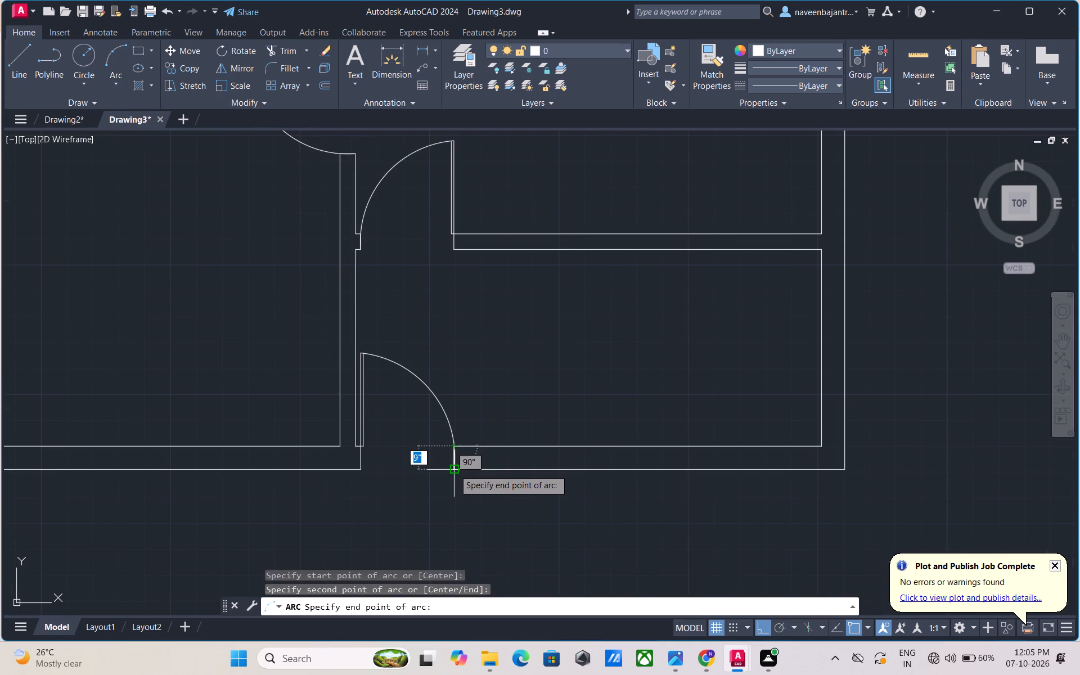
pyautogui.click(454, 469)
pyautogui.press('Escape')
pyautogui.scroll(-1, 452, 472)
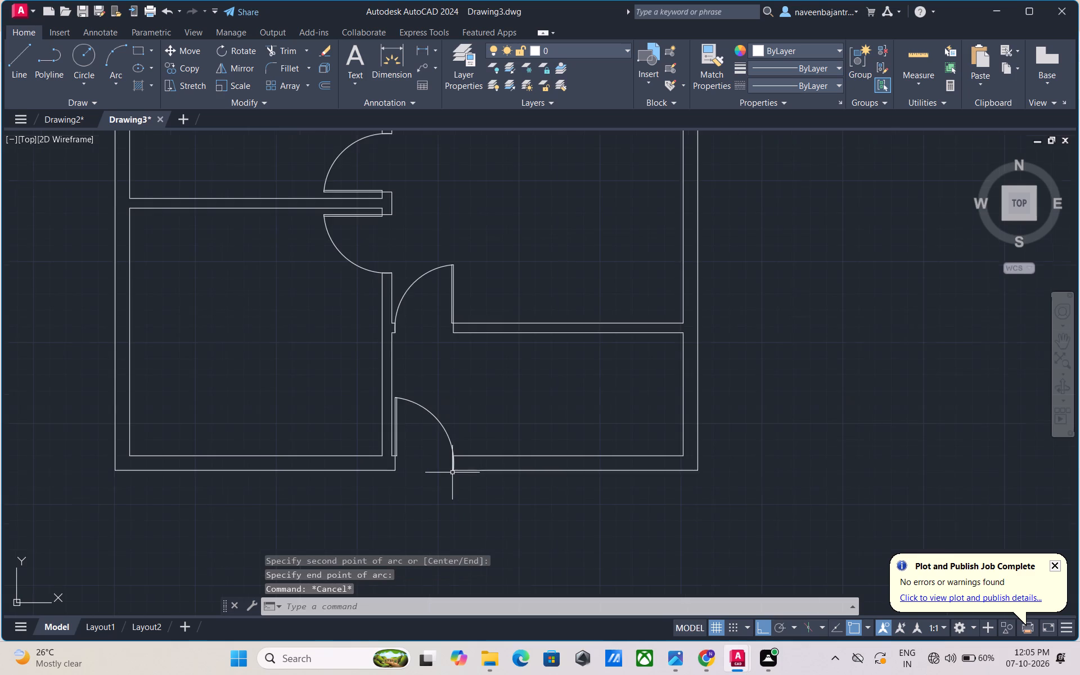
# Draw a line west from the midpoint of the northwest room's west inner face across the outer wall, past its outer face.
pyautogui.scroll(-2, 452, 473)
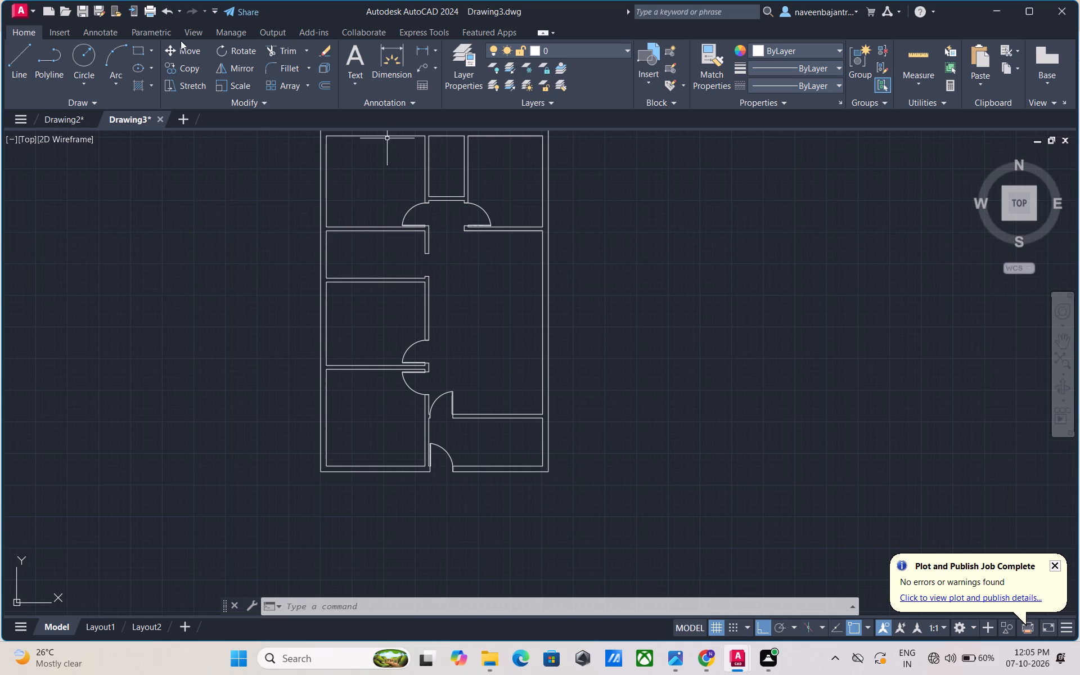
pyautogui.moveTo(357, 165); pyautogui.dragTo(346, 262, button='middle')
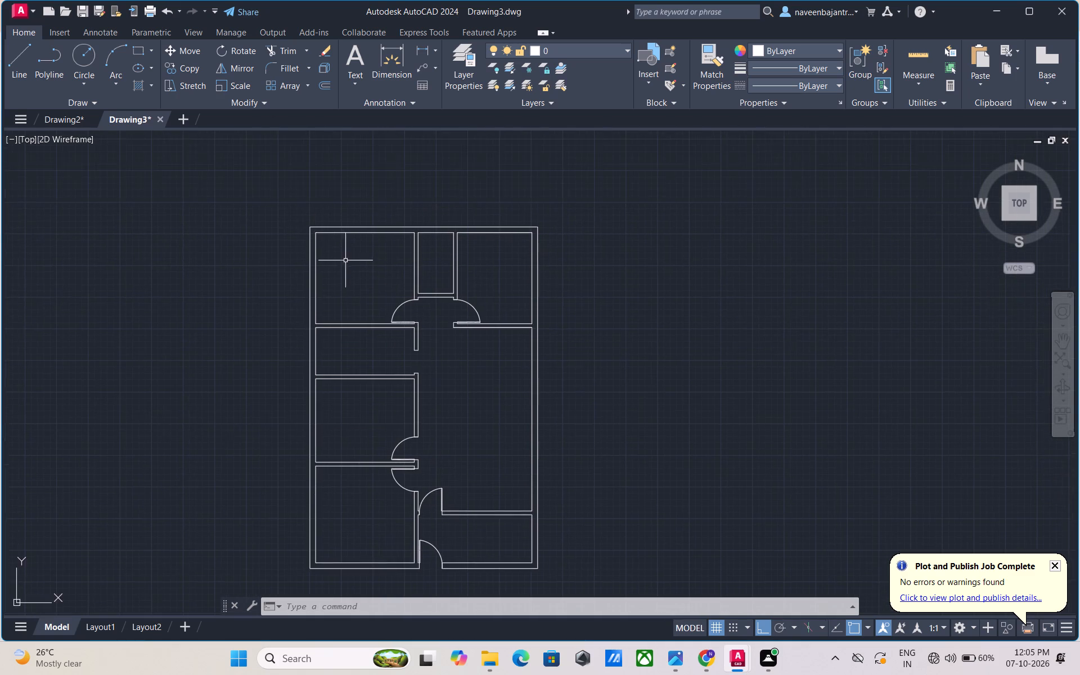
pyautogui.scroll(3, 342, 259)
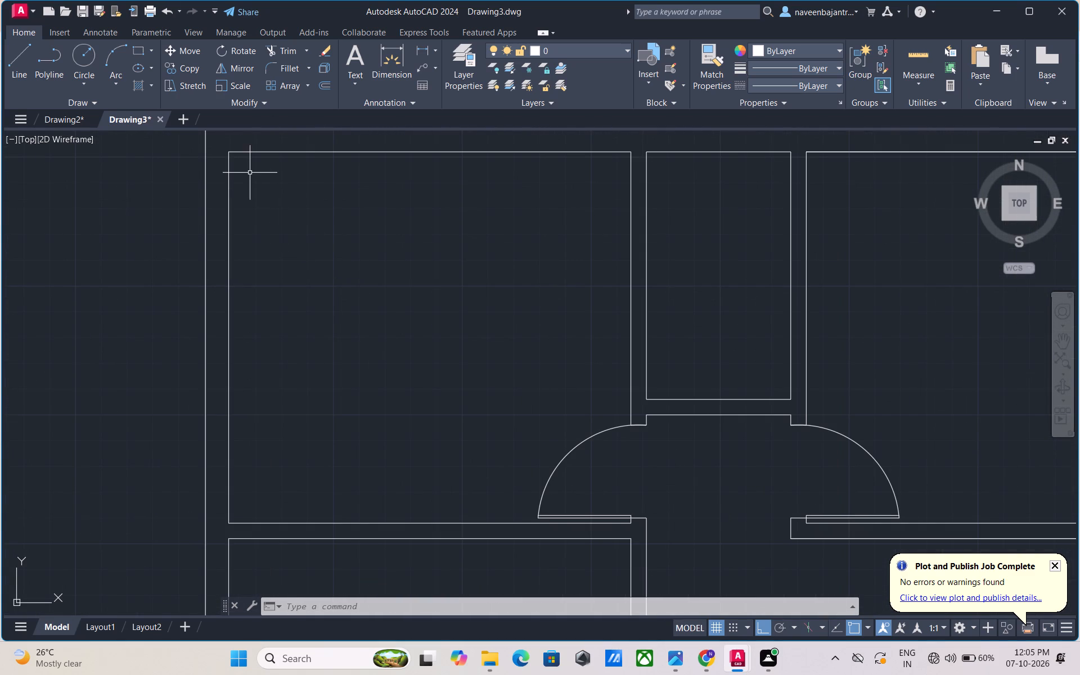
pyautogui.write('l')
pyautogui.press('space')
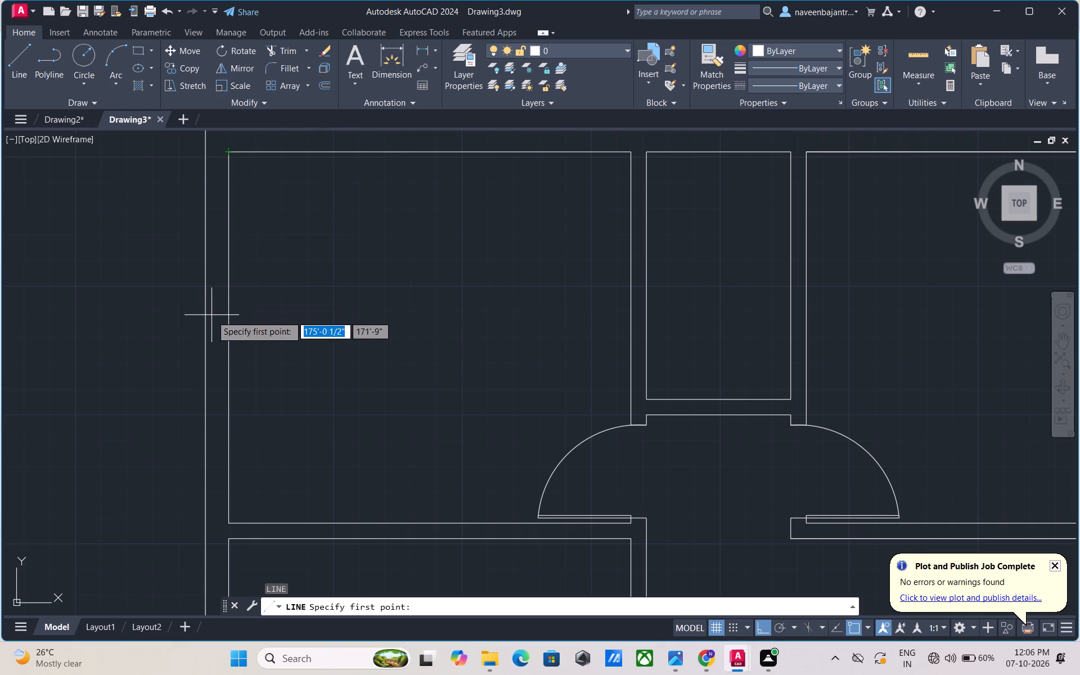
pyautogui.click(231, 340)
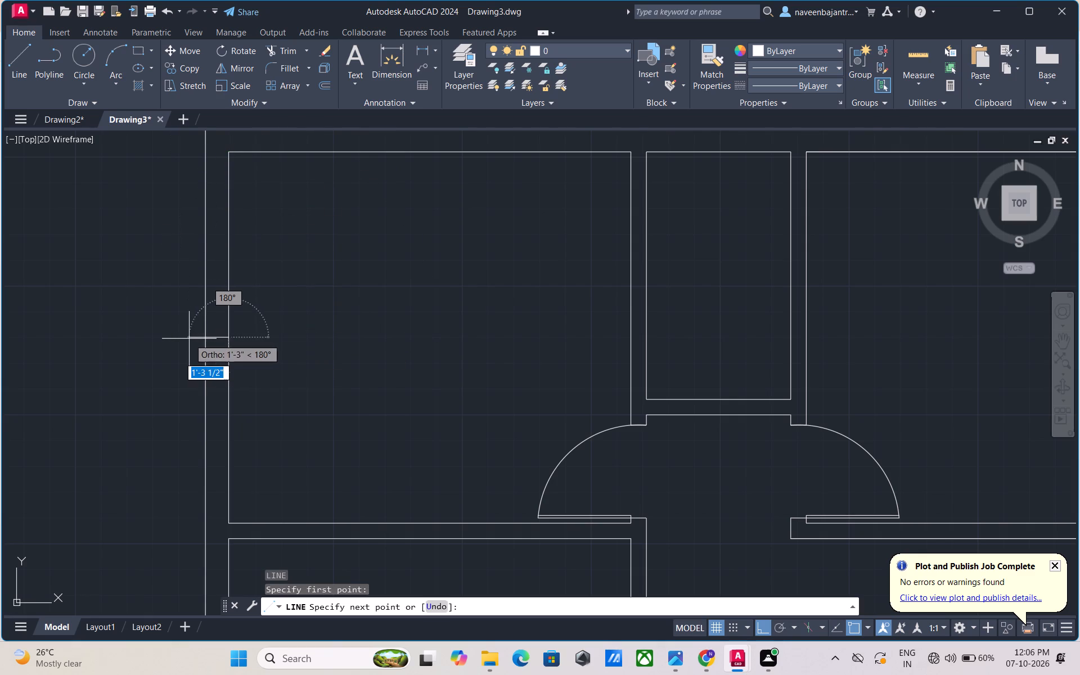
pyautogui.click(183, 339)
pyautogui.press('Escape')
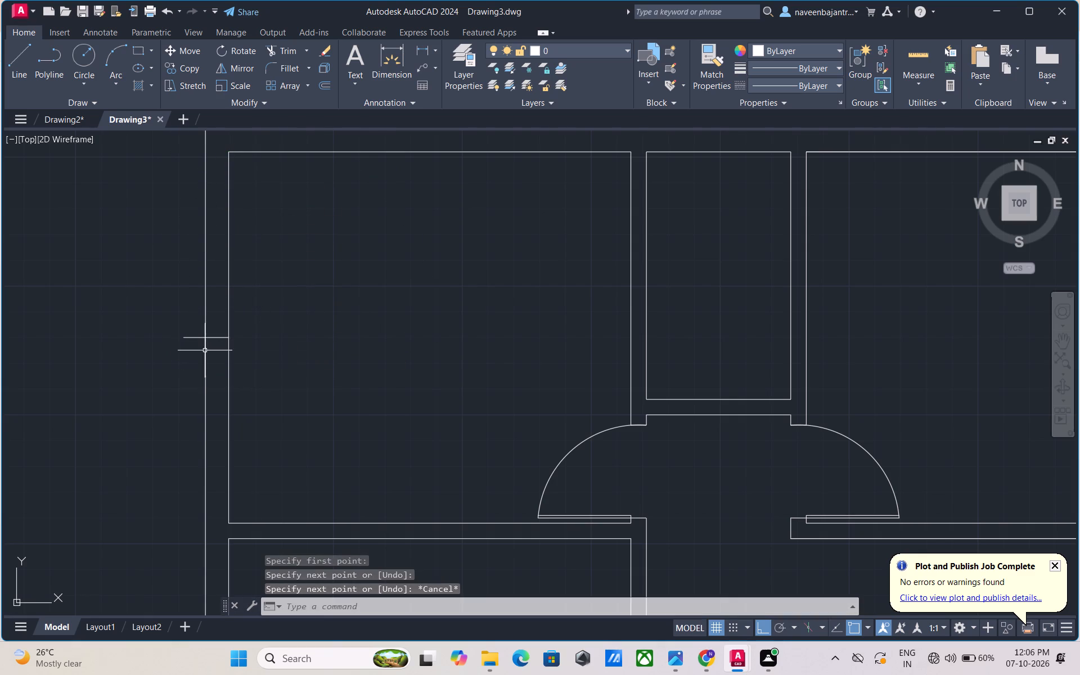
# Trim the part of the new line that sticks out beyond the west wall's outer face.
pyautogui.press('t')
pyautogui.press('r')
pyautogui.press('space')
pyautogui.press('space')
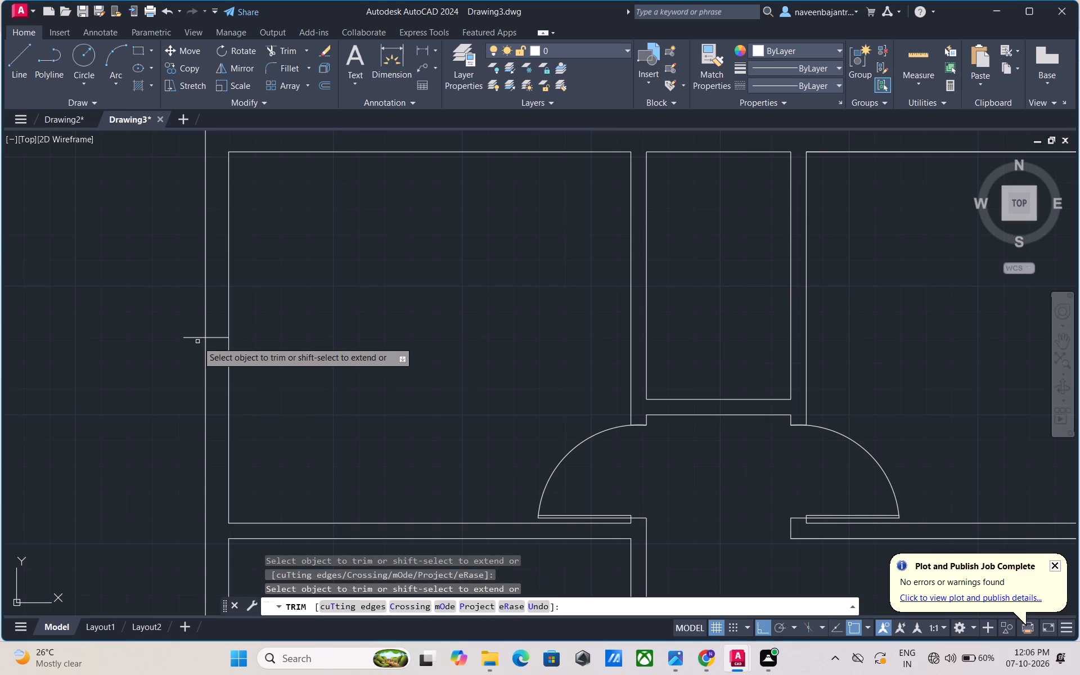
pyautogui.click(195, 339)
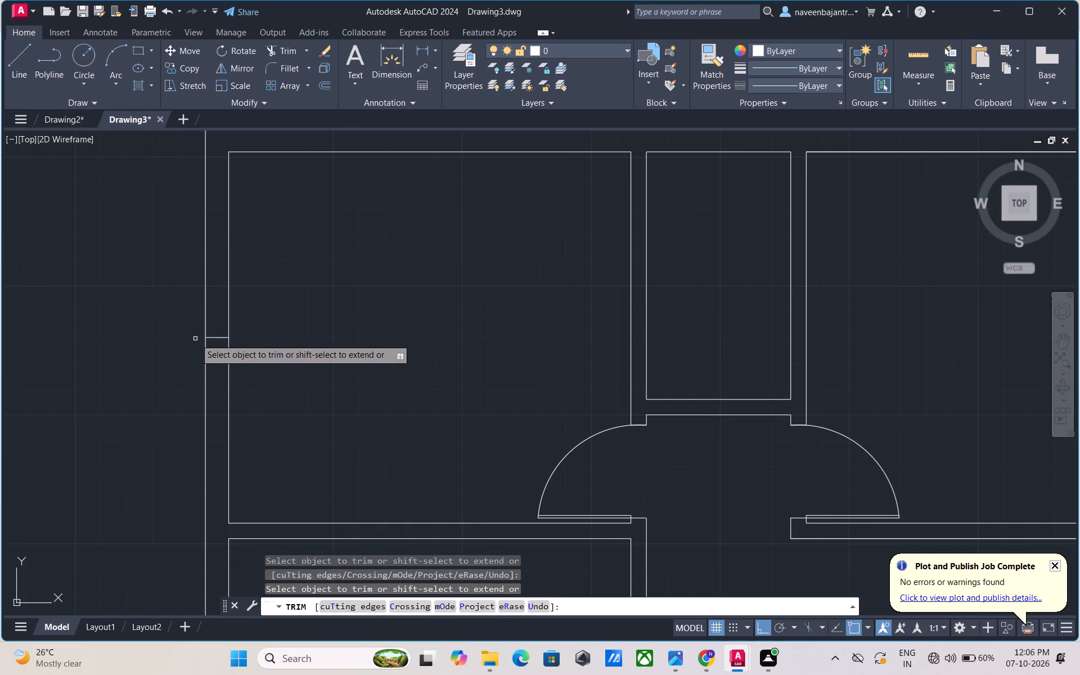
pyautogui.press('Escape')
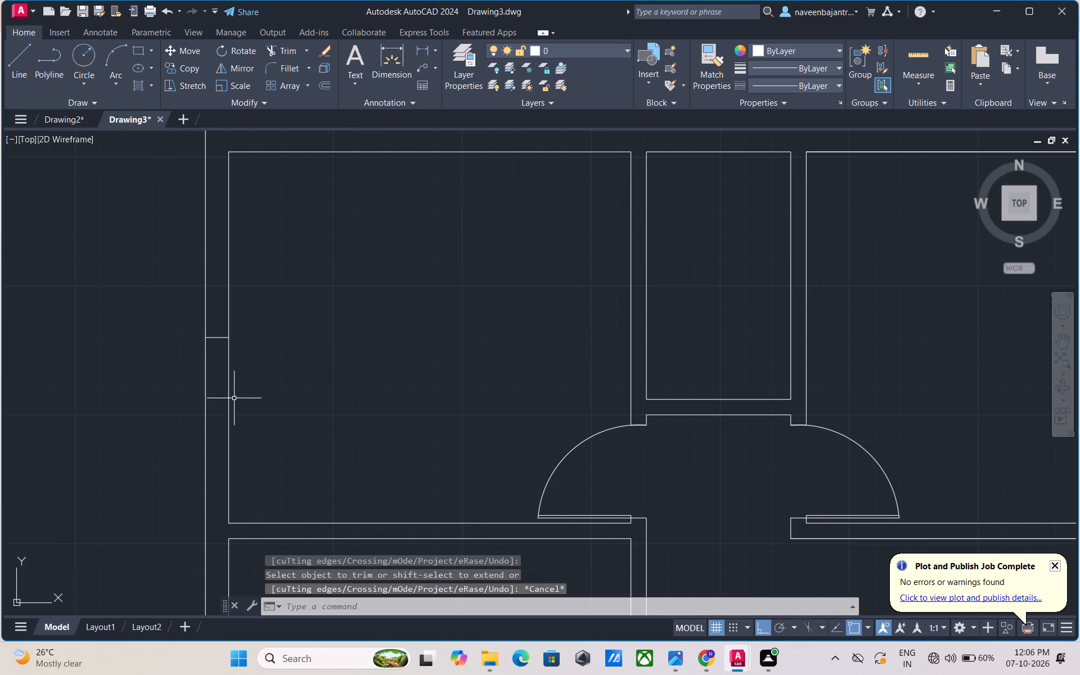
# Offset the short line across the northwest room's west wall 2' to the north and 2' to the south.
pyautogui.write('o')
pyautogui.press('space')
pyautogui.press('space')
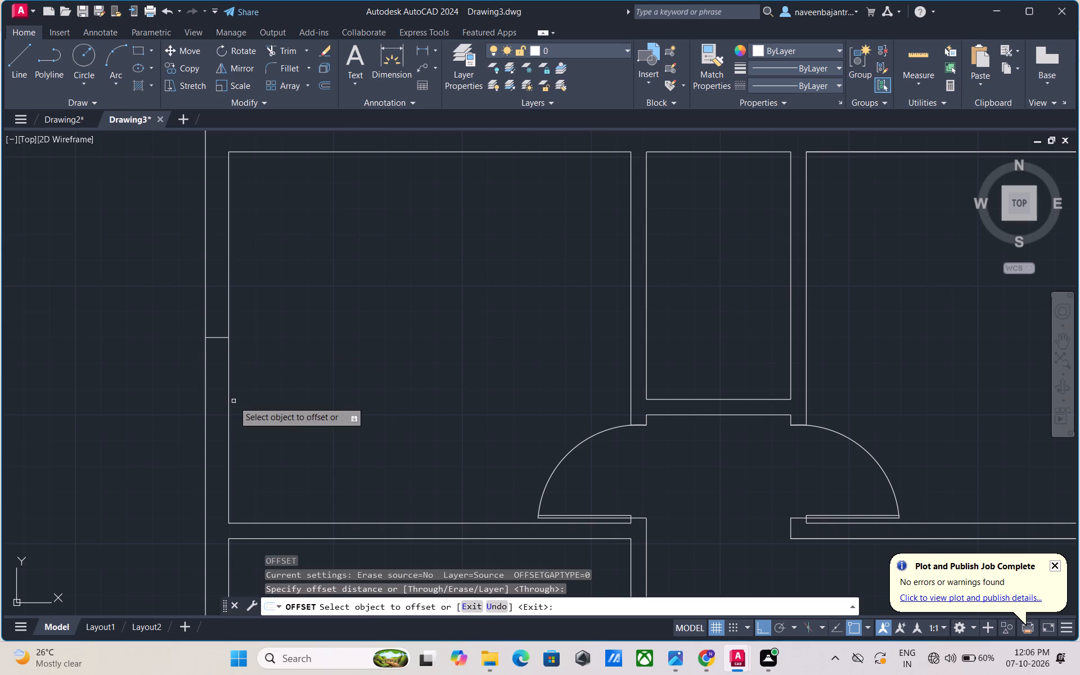
pyautogui.click(219, 337)
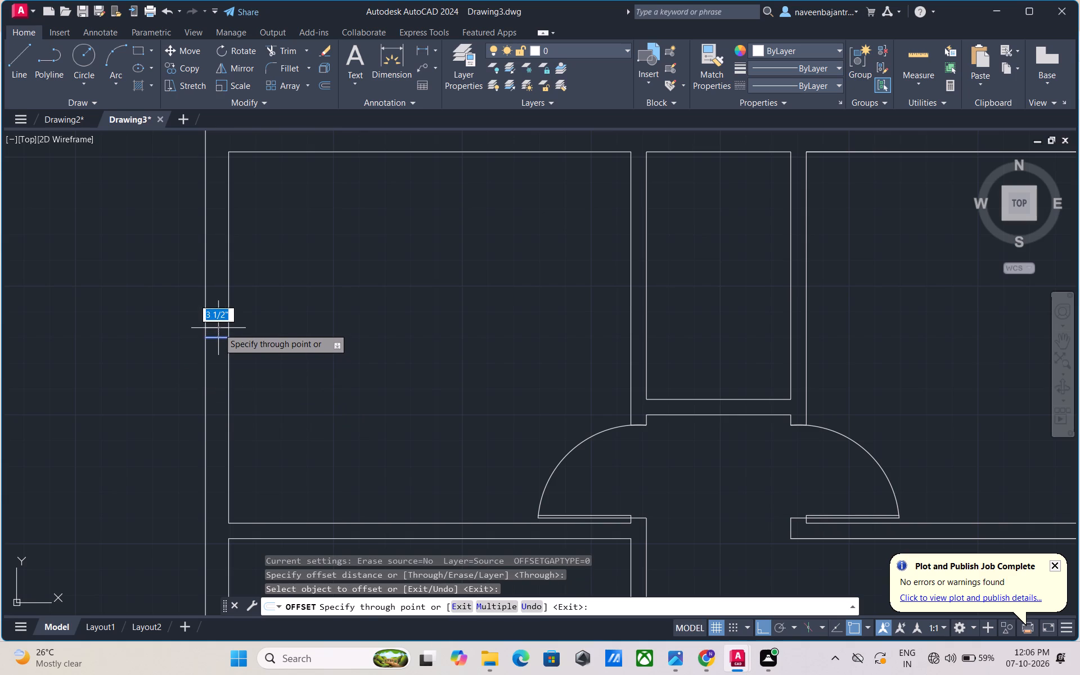
pyautogui.press('2')
pyautogui.press("'")
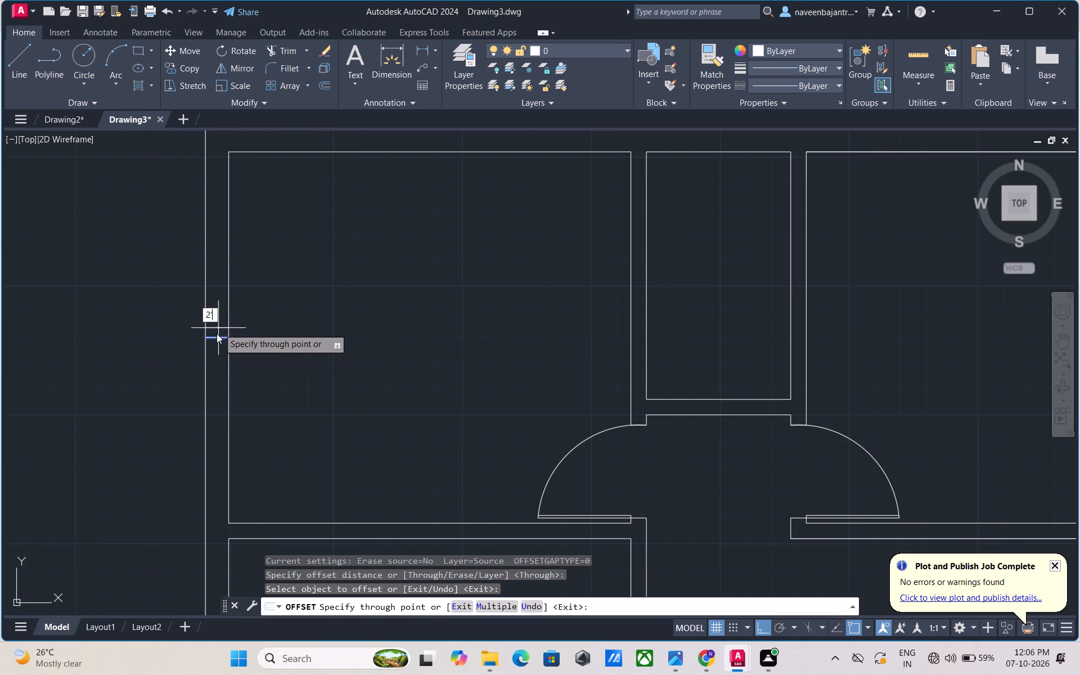
pyautogui.press('Return')
pyautogui.click(214, 337)
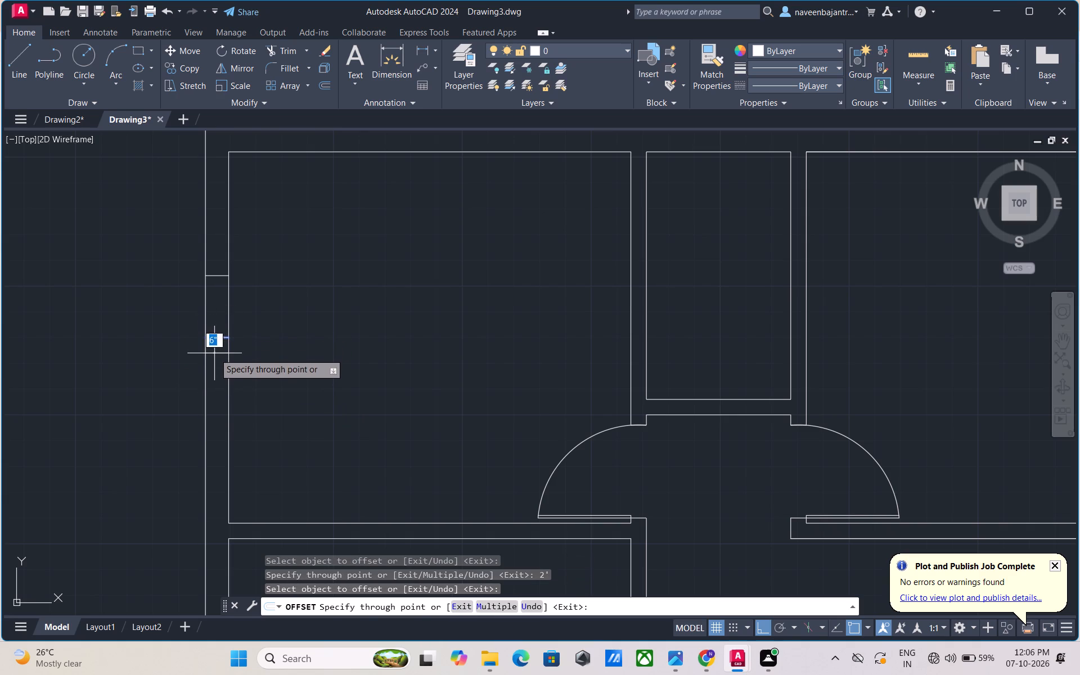
pyautogui.press('2')
pyautogui.press("'")
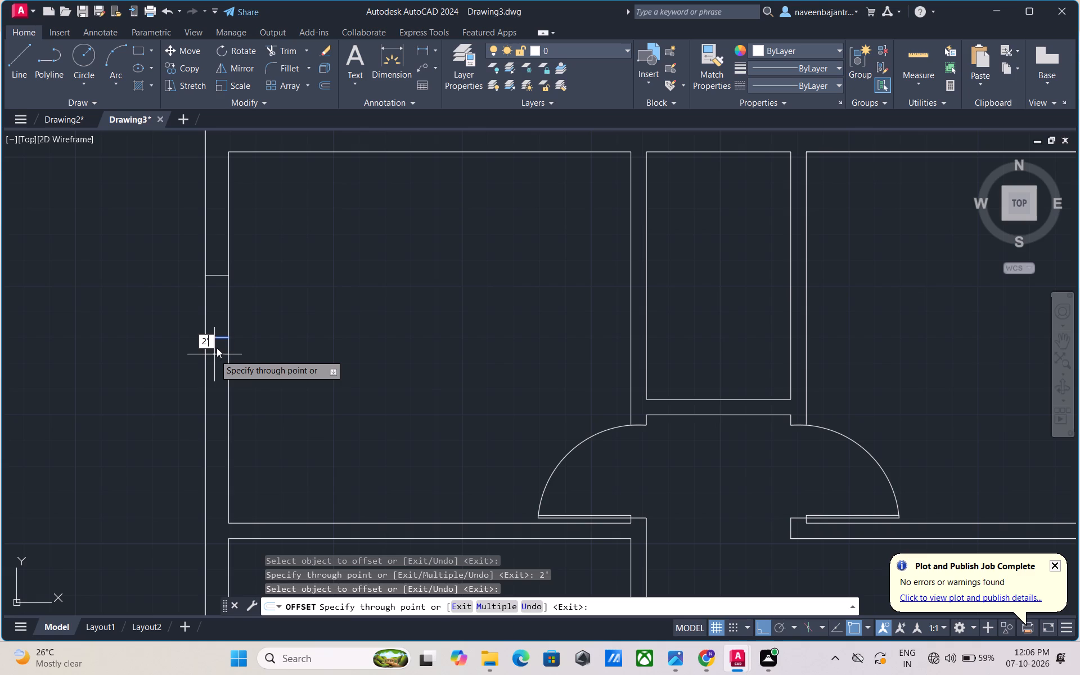
pyautogui.press('Return')
pyautogui.press('Escape')
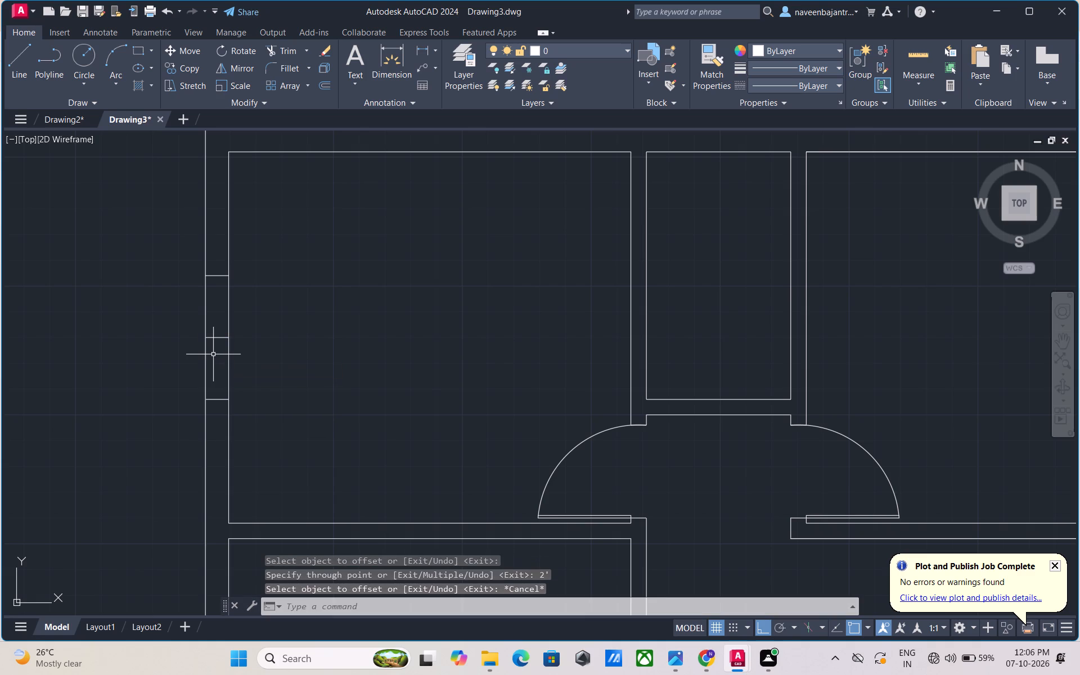
# Trim away the original middle line across the west wall between the two offset lines.
pyautogui.press('t')
pyautogui.press('r')
pyautogui.press('space')
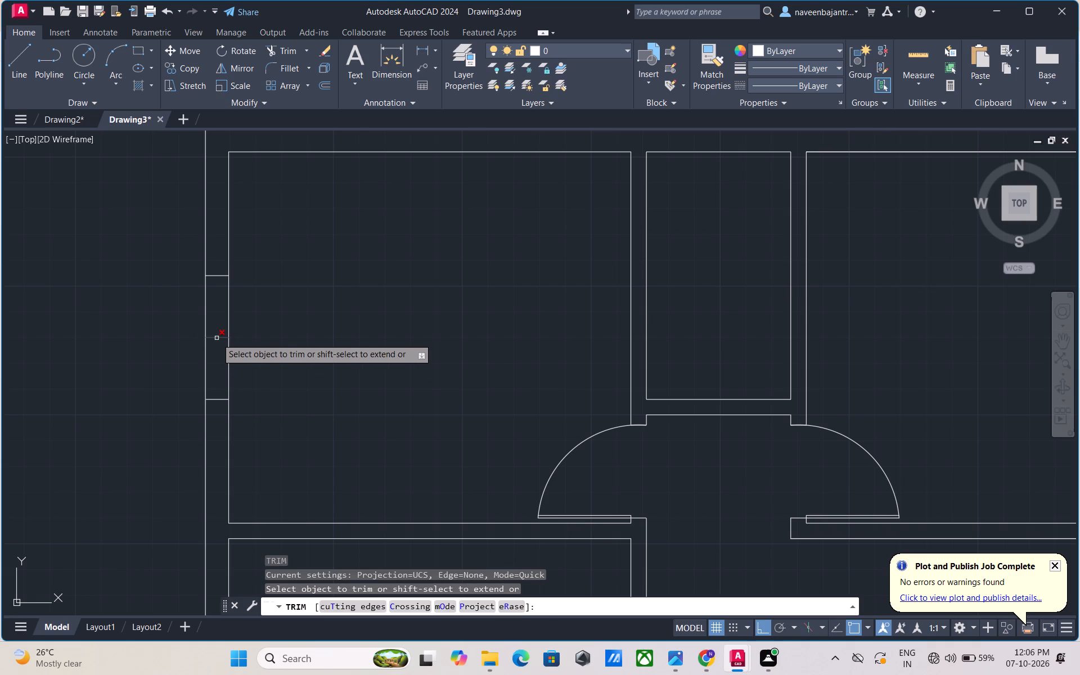
pyautogui.click(217, 338)
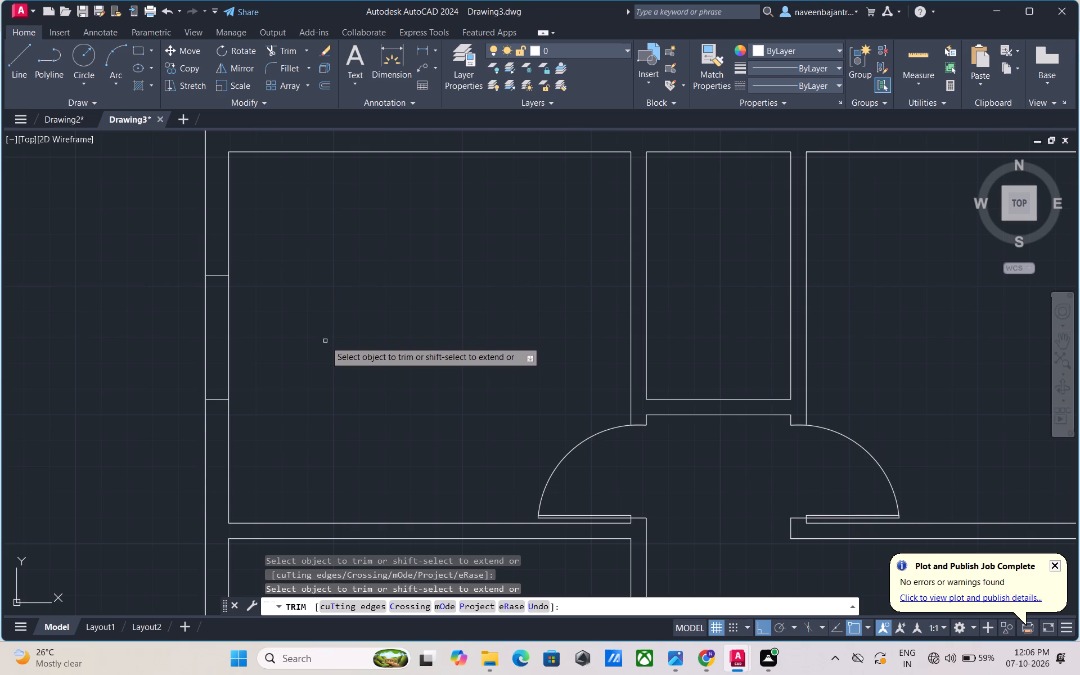
pyautogui.scroll(-2, 328, 344)
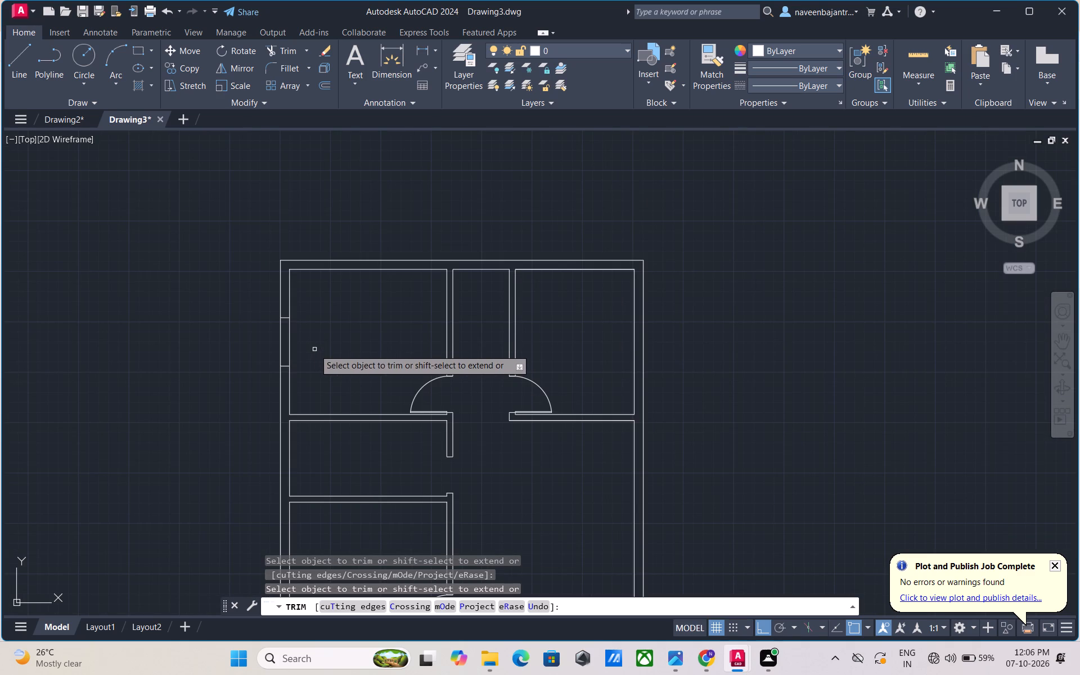
pyautogui.scroll(2, 314, 349)
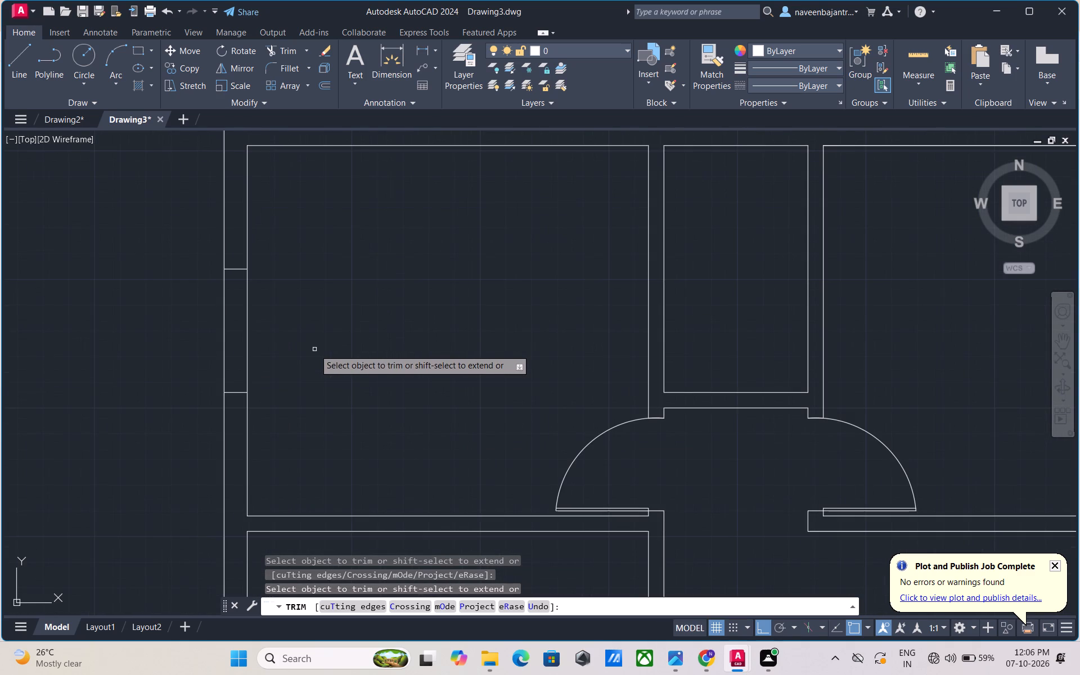
pyautogui.moveTo(313, 359); pyautogui.dragTo(321, 325, button='middle')
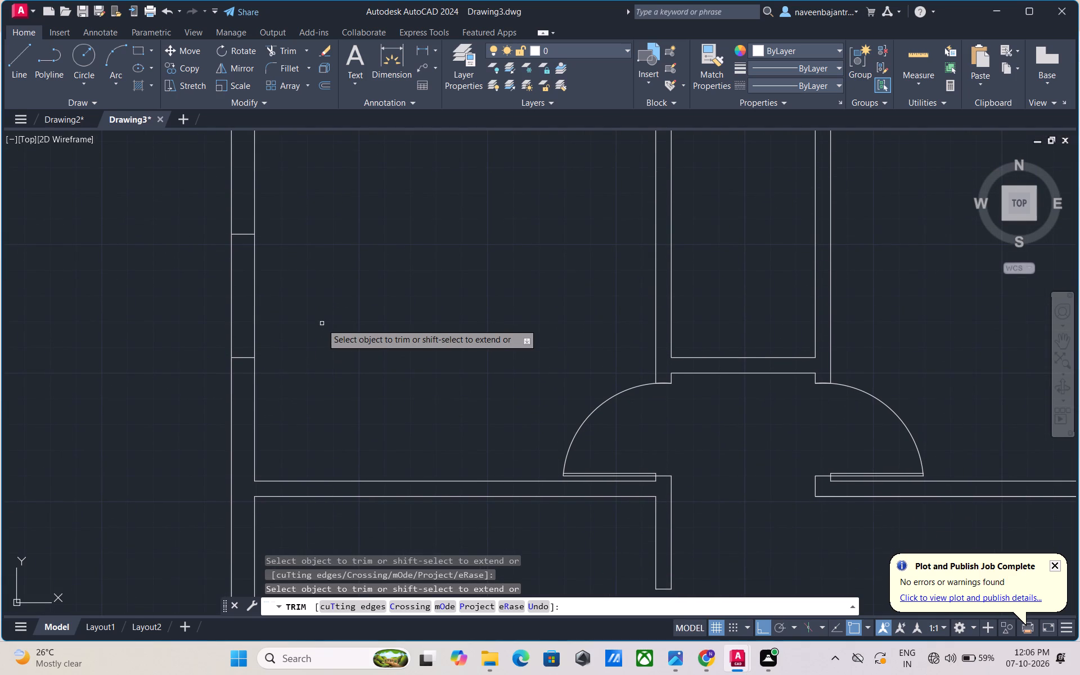
pyautogui.press('Escape')
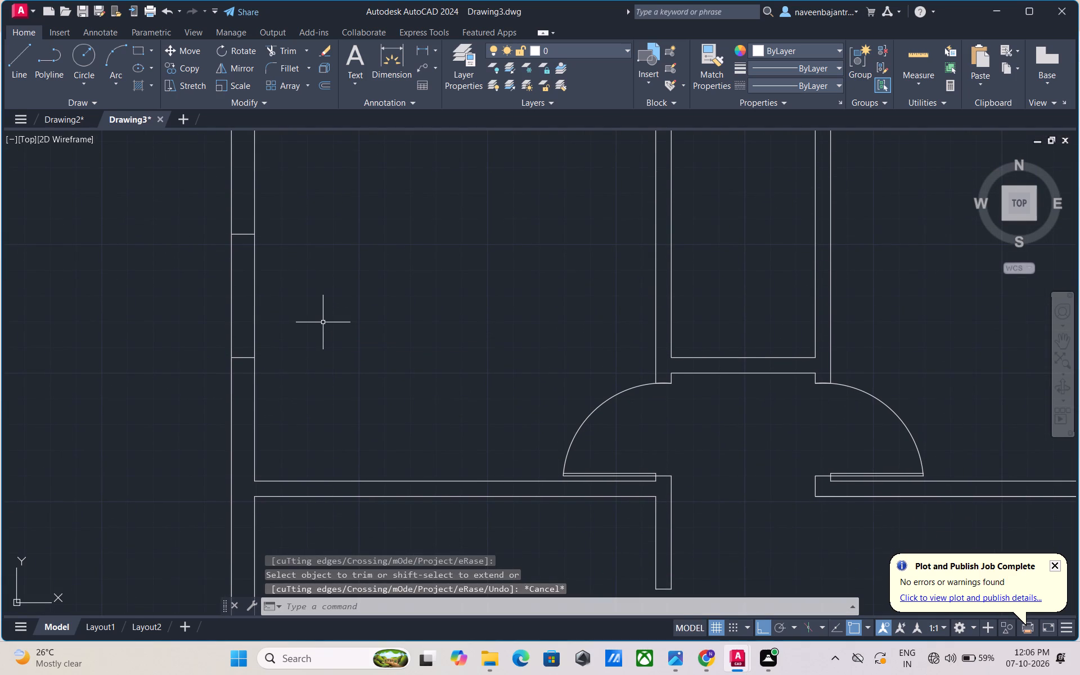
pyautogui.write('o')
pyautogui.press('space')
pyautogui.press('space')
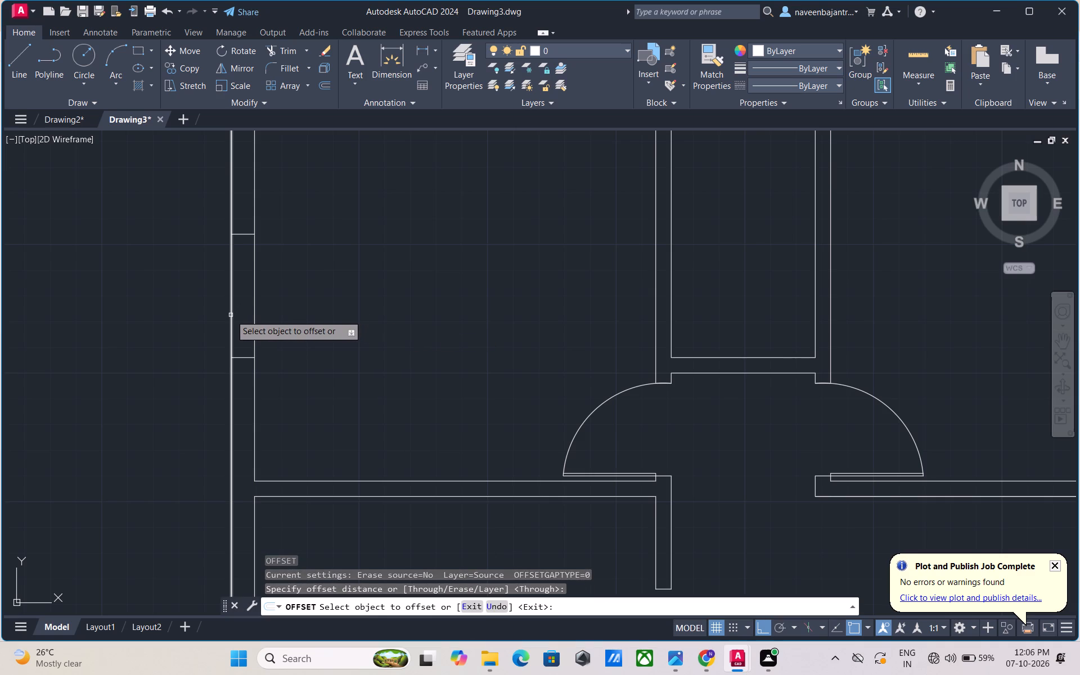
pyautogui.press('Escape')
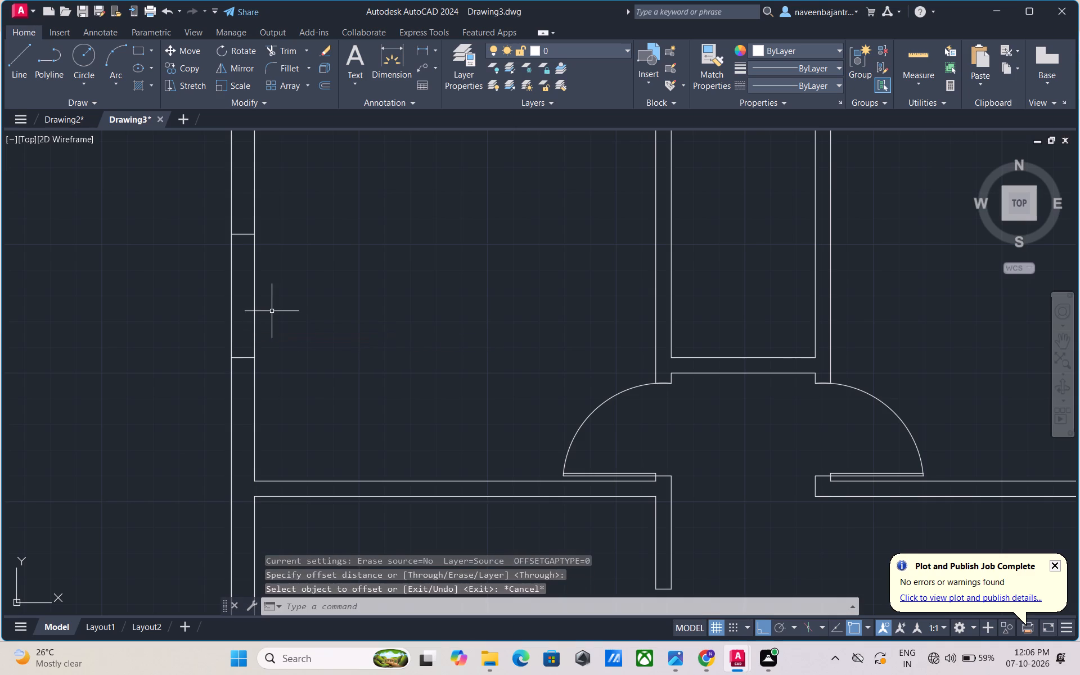
# Draw a line along the west wall's outer face from the north jamb line to the south jamb line of the opening.
pyautogui.press('l')
pyautogui.press('space')
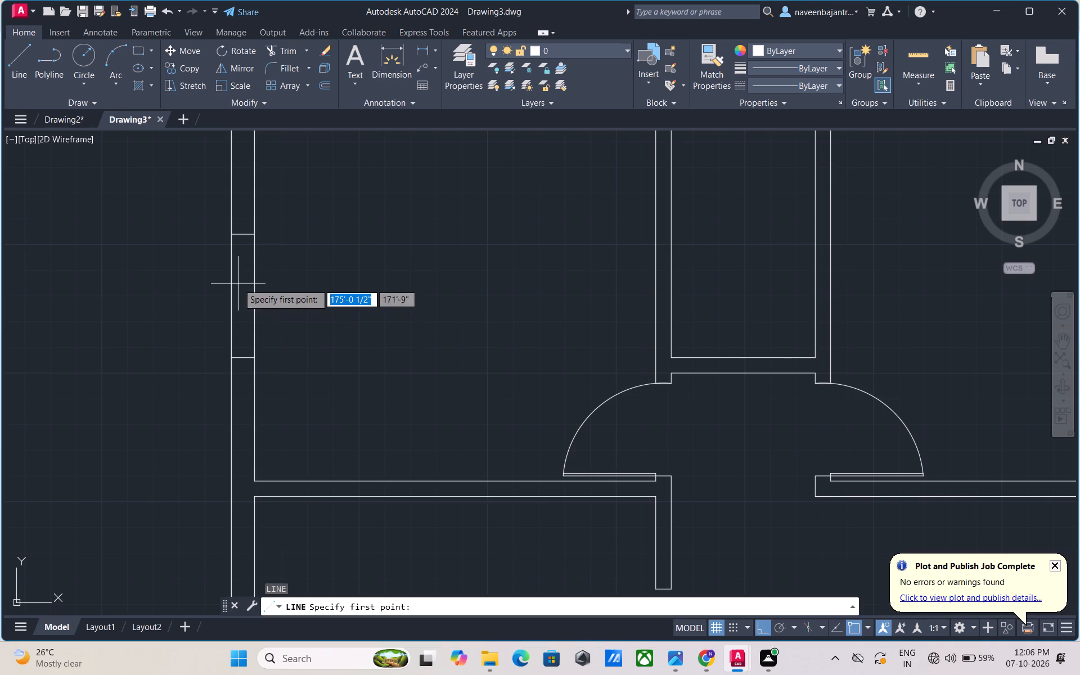
pyautogui.click(232, 236)
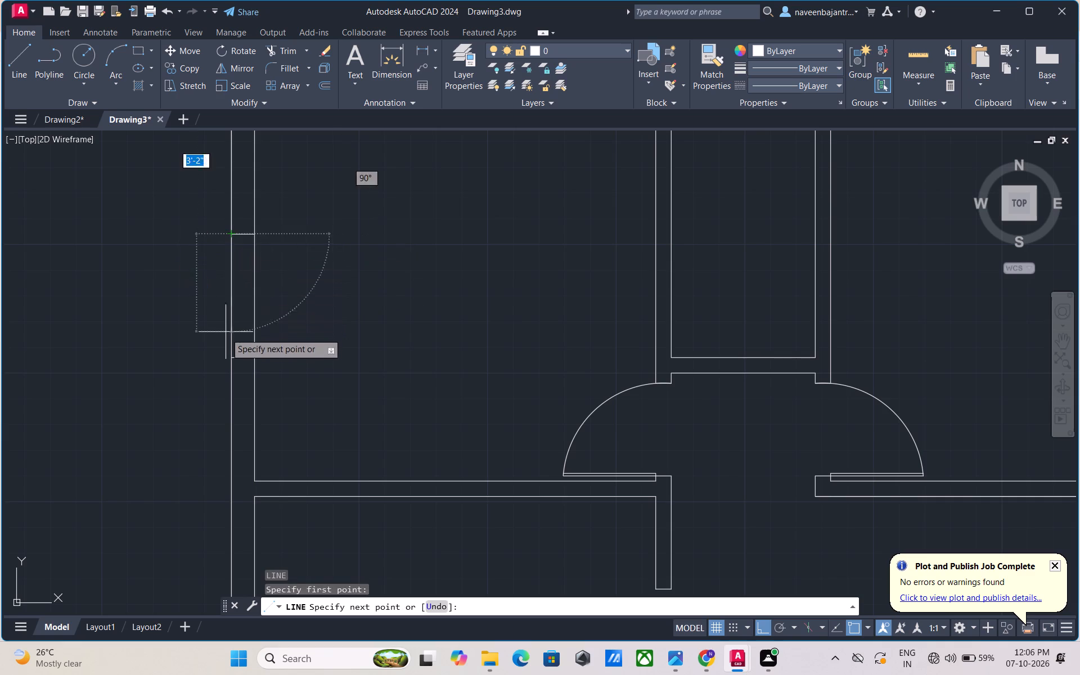
pyautogui.click(230, 358)
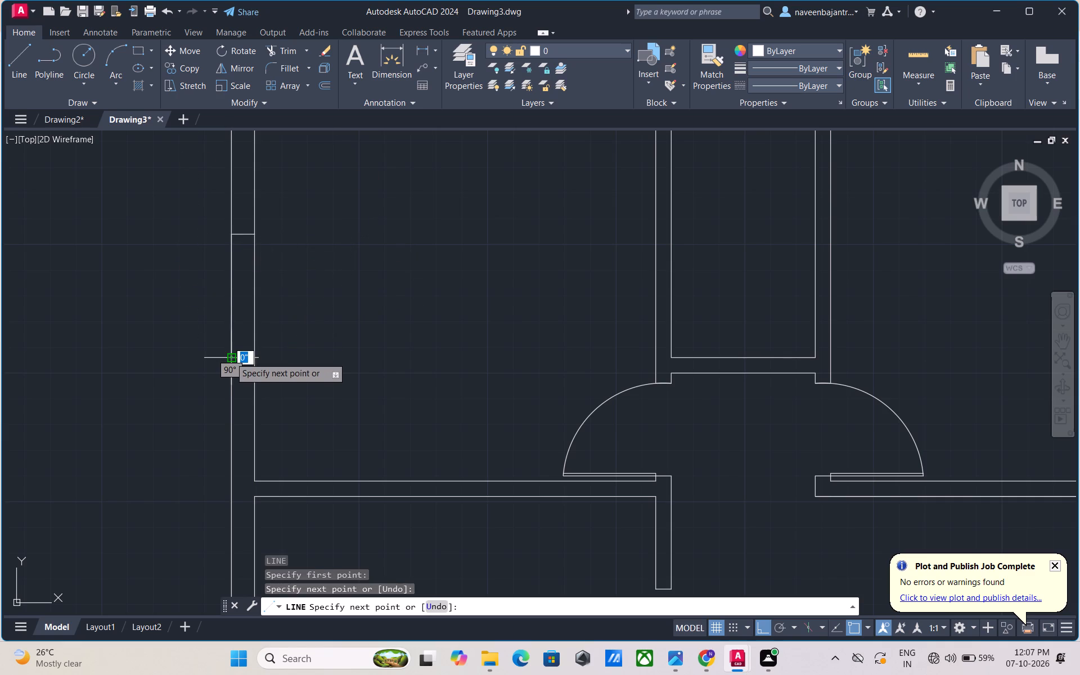
pyautogui.press('Escape')
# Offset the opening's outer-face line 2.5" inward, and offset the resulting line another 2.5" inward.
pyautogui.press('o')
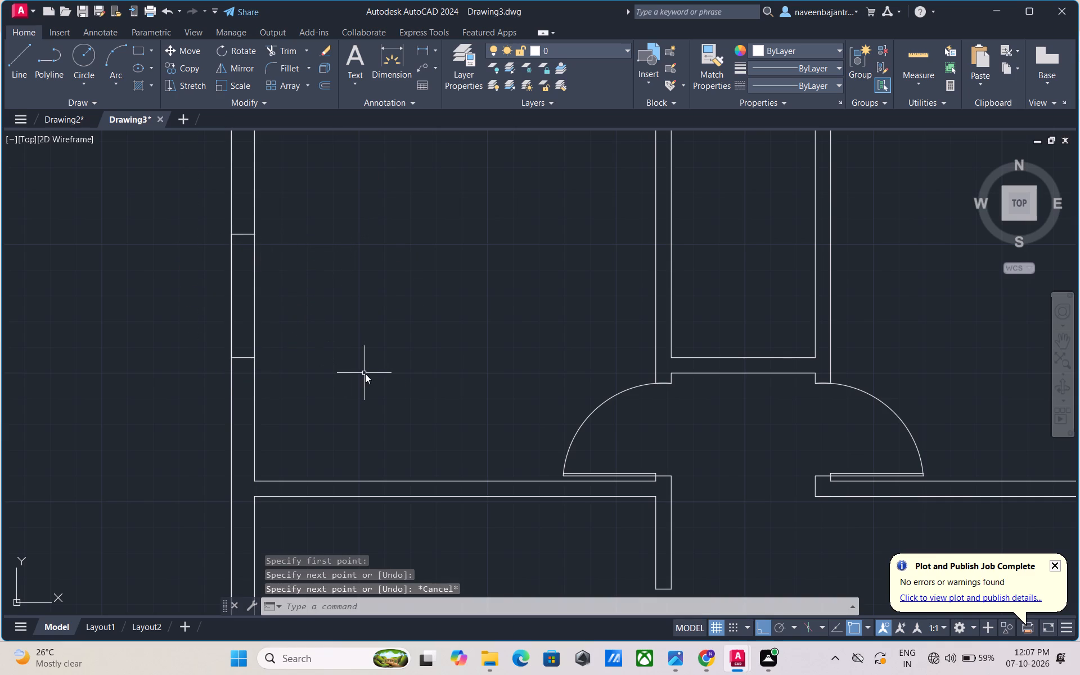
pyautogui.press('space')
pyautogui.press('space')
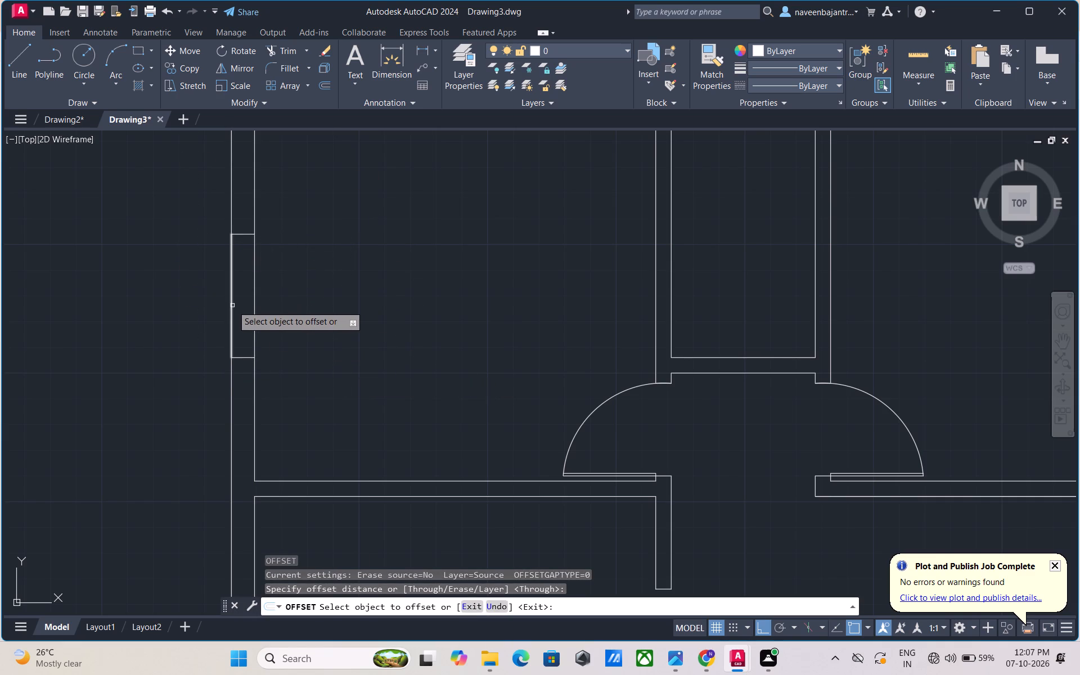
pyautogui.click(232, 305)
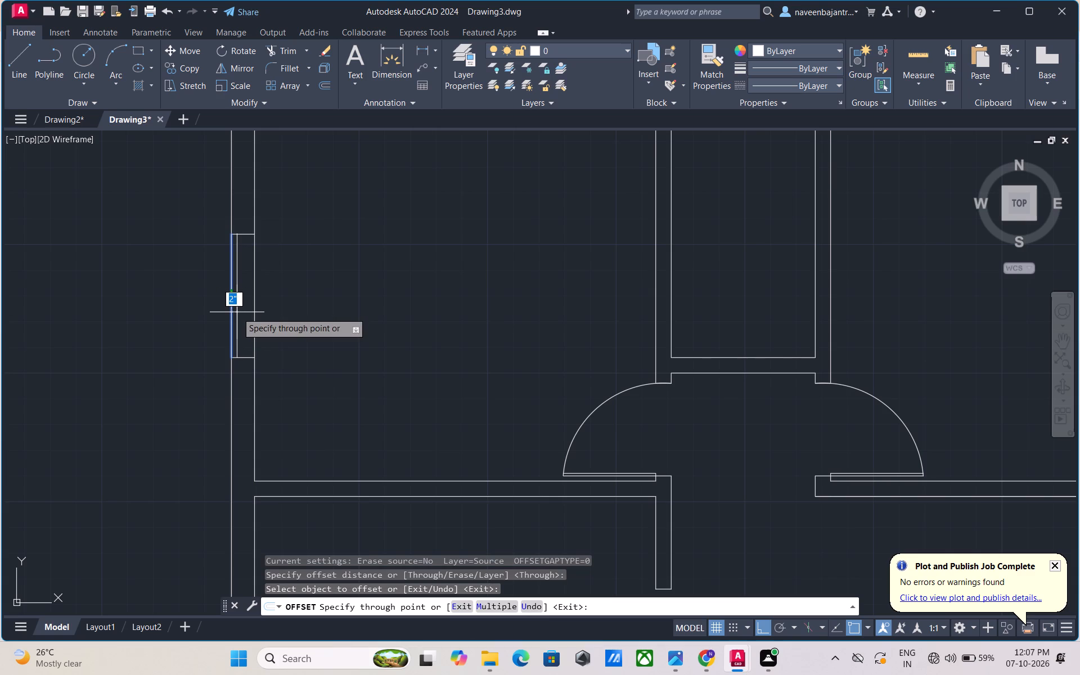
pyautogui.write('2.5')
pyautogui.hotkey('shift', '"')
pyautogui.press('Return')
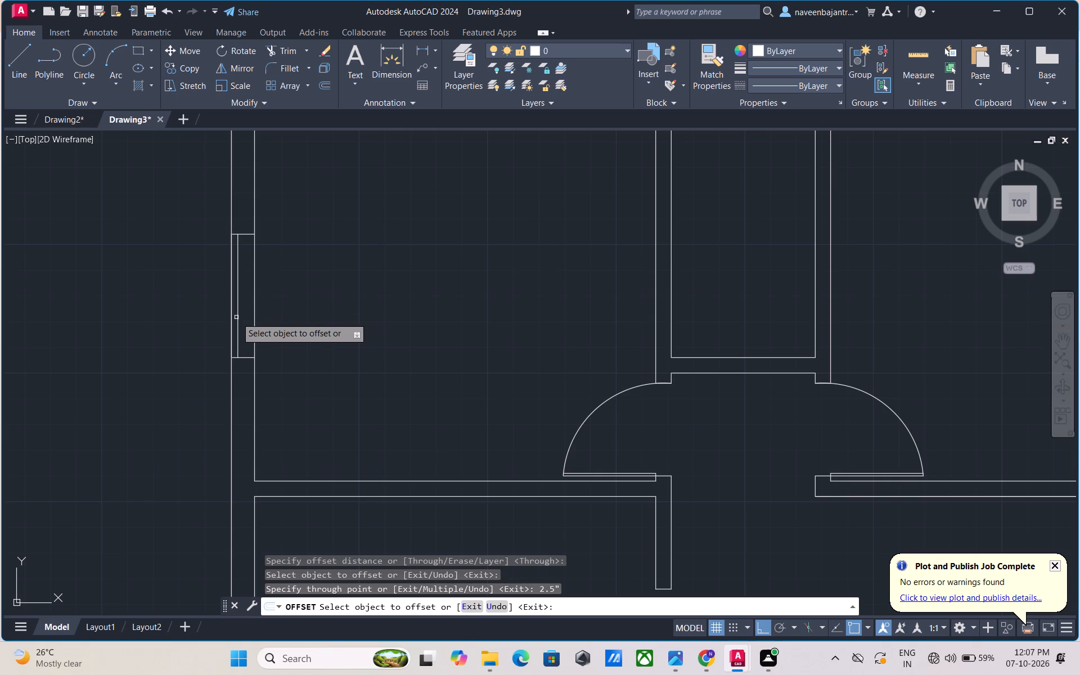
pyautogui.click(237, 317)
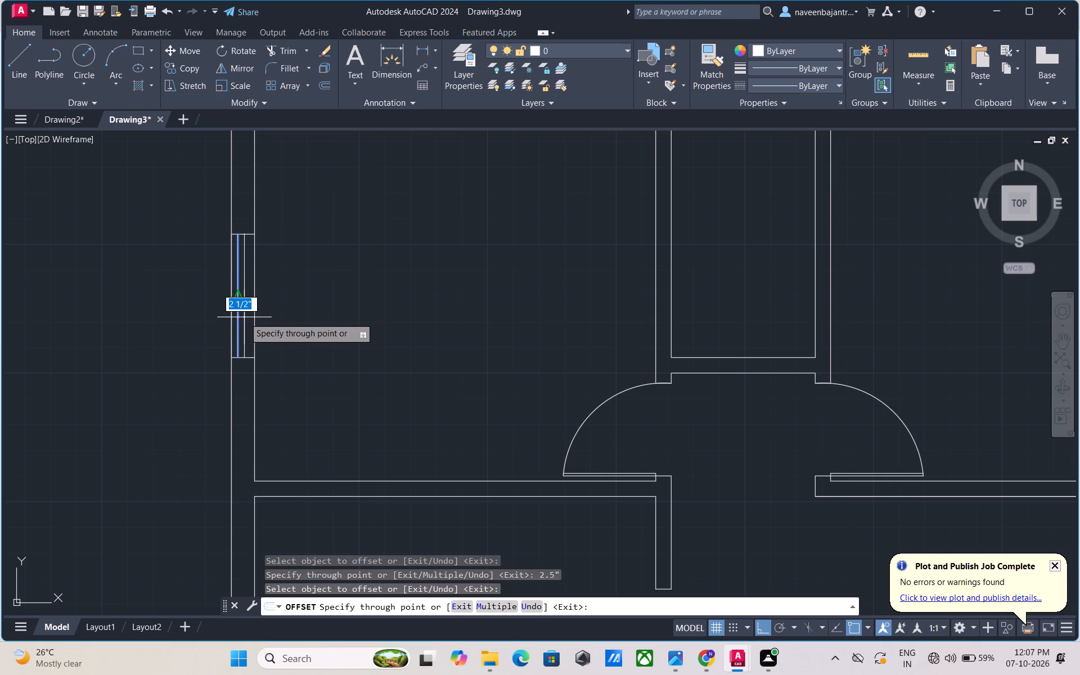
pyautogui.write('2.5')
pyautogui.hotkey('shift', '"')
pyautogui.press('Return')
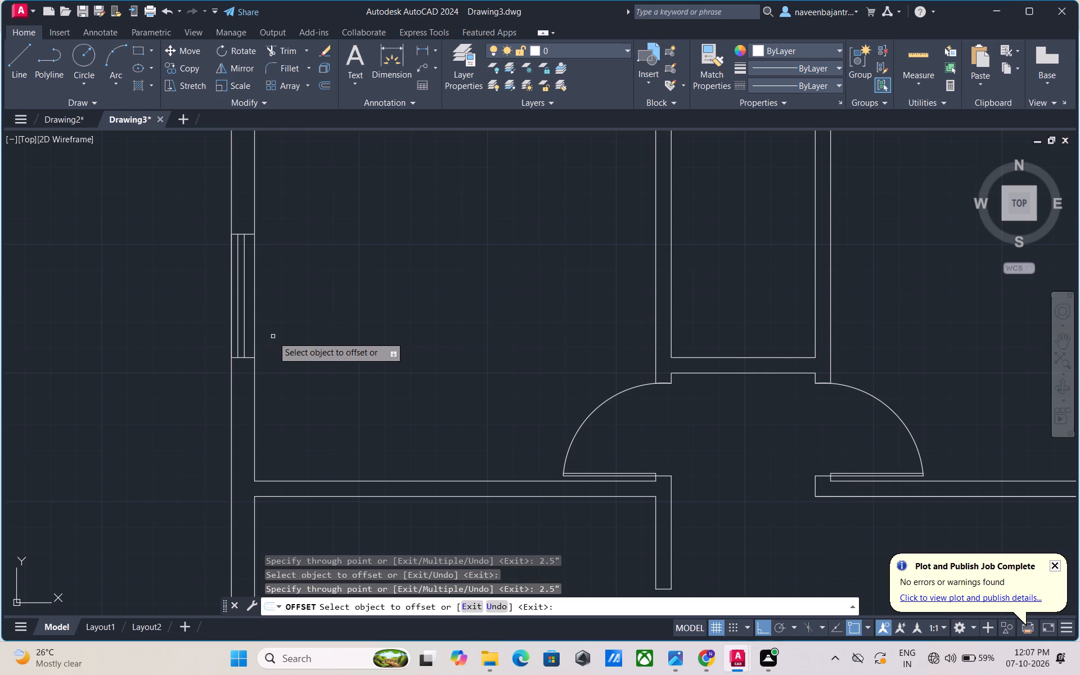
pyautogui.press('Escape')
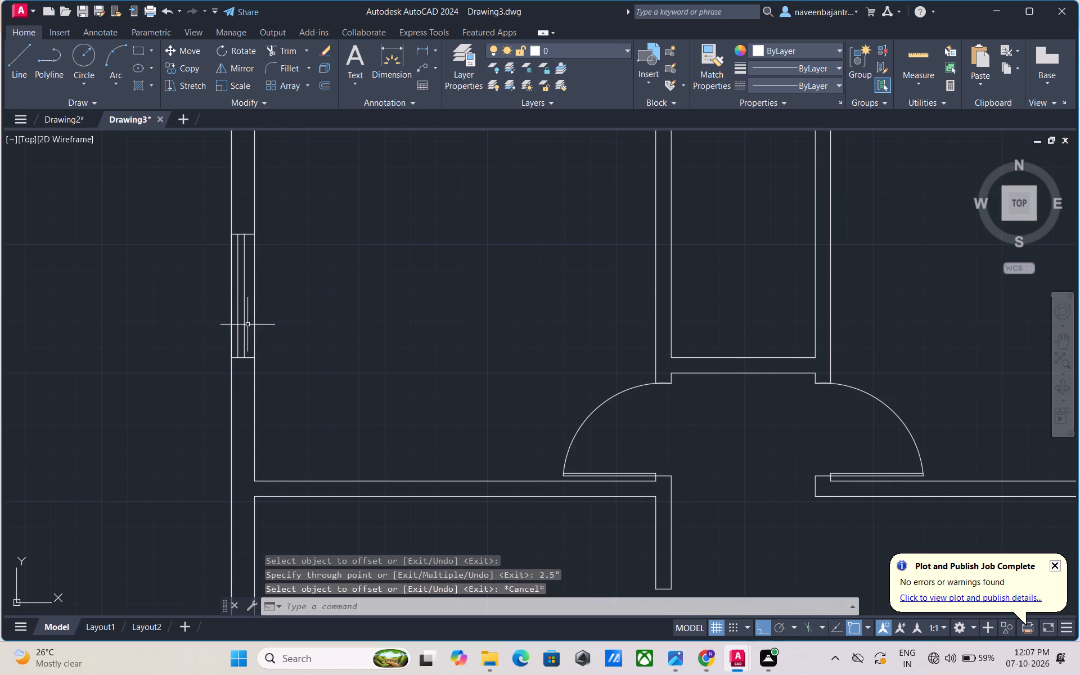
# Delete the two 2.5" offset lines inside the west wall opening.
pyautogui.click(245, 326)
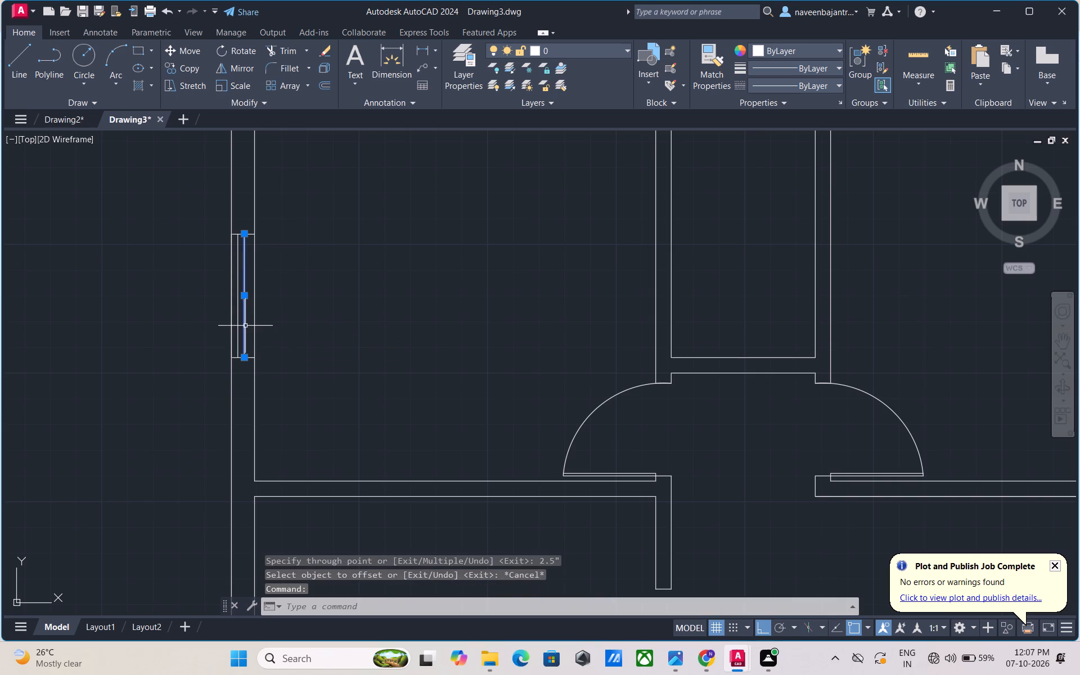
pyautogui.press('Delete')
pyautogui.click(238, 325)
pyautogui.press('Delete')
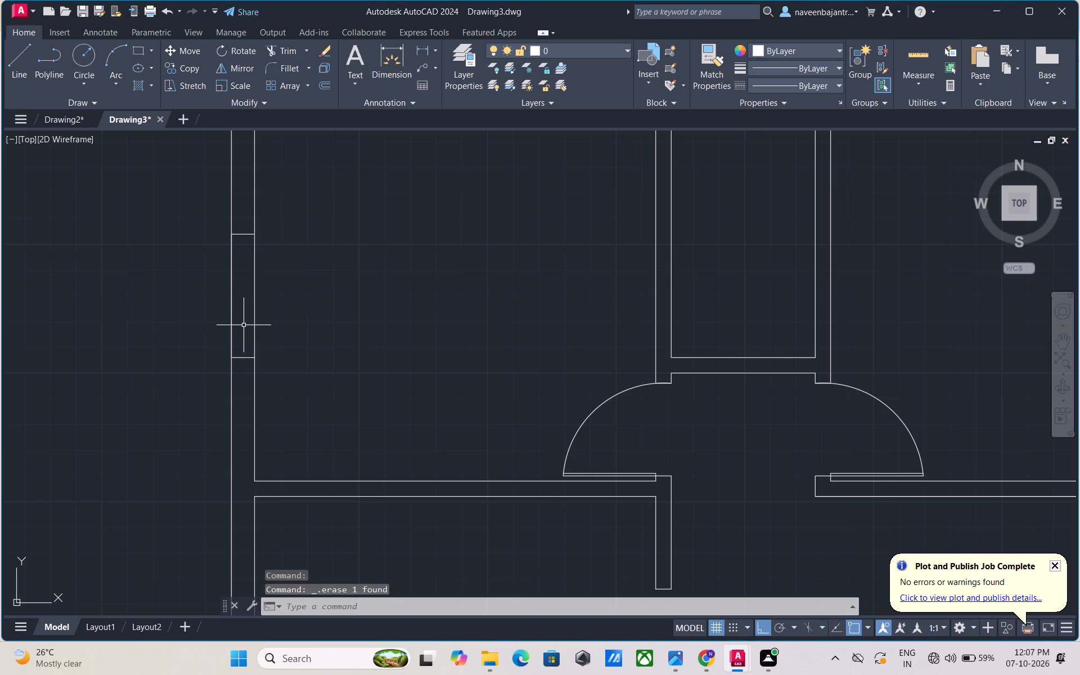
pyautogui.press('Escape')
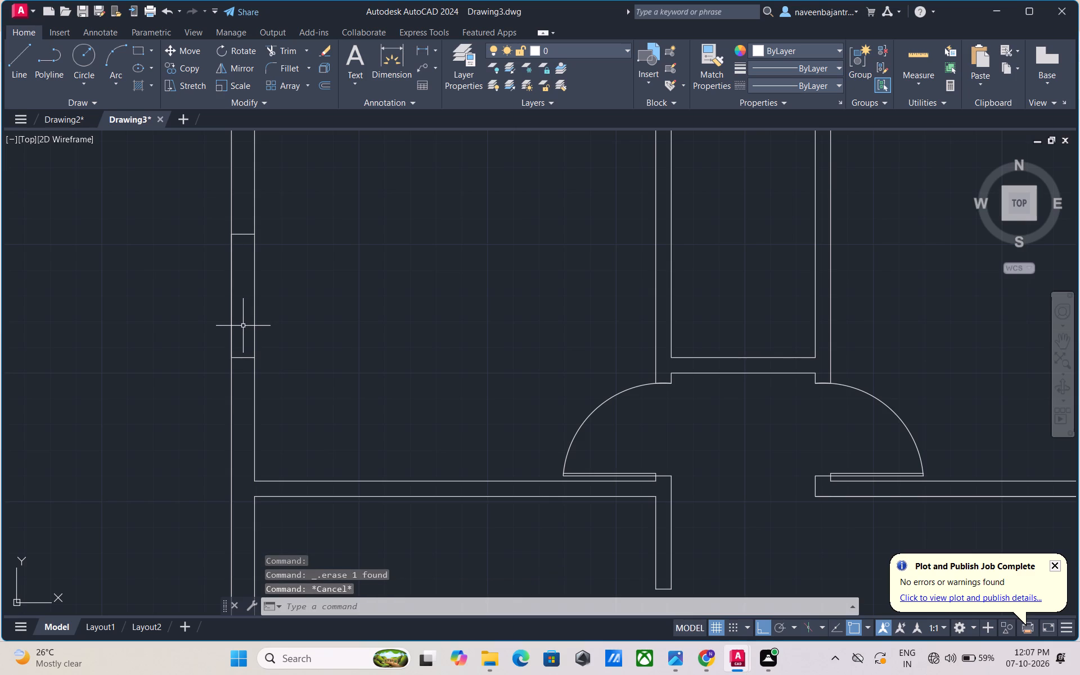
# Offset the opening's outer-face line 3" inward, and offset the resulting line another 3" inward to form the window lines.
pyautogui.press('o')
pyautogui.press('space')
pyautogui.press('space')
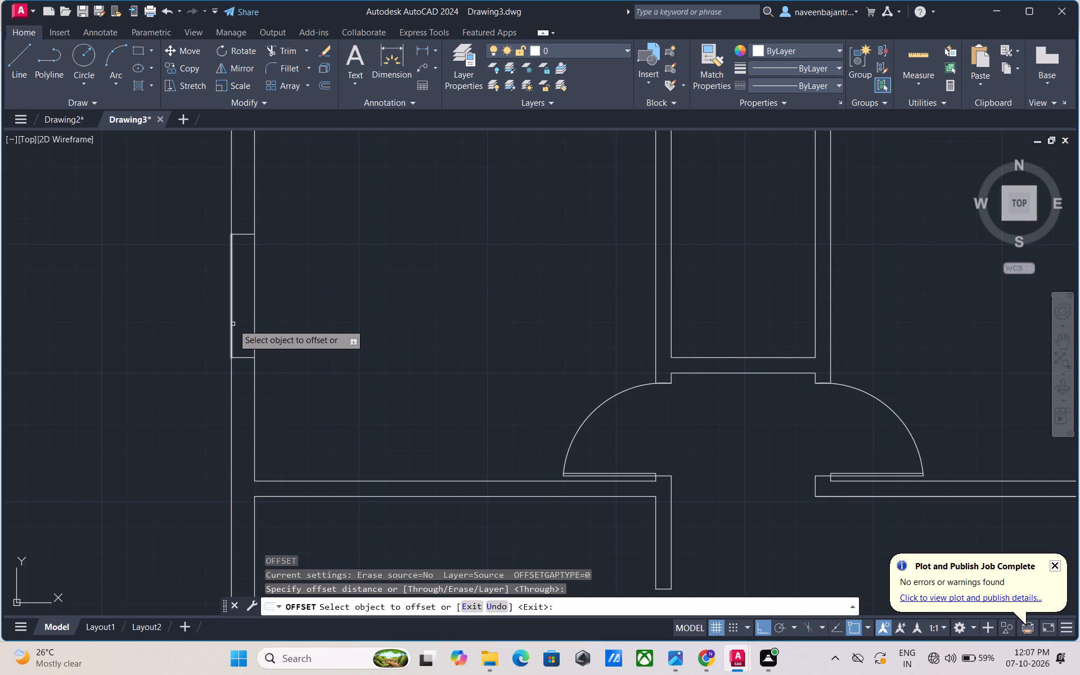
pyautogui.click(233, 324)
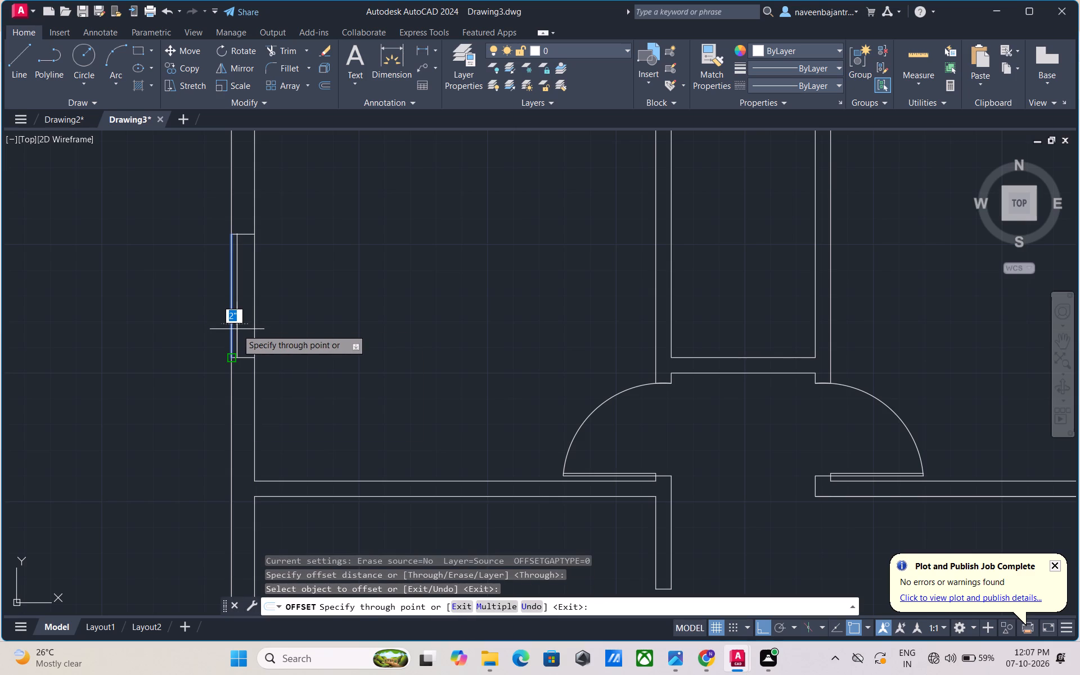
pyautogui.press('3')
pyautogui.hotkey('shift', '"')
pyautogui.press('Return')
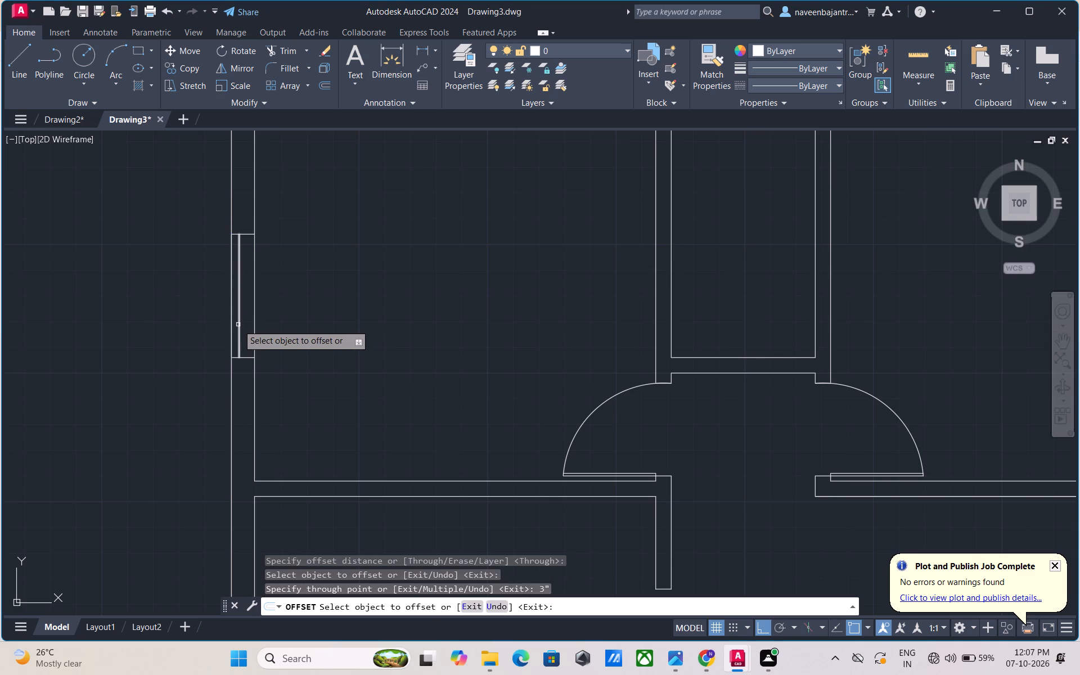
pyautogui.click(238, 325)
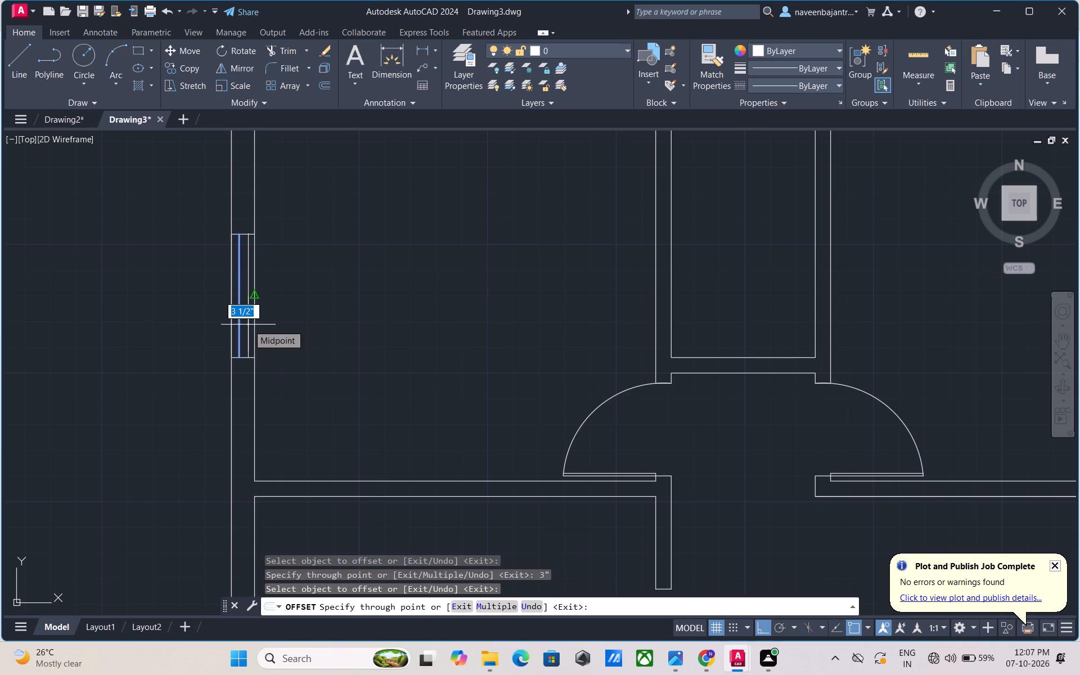
pyautogui.write('3"')
pyautogui.press('Return')
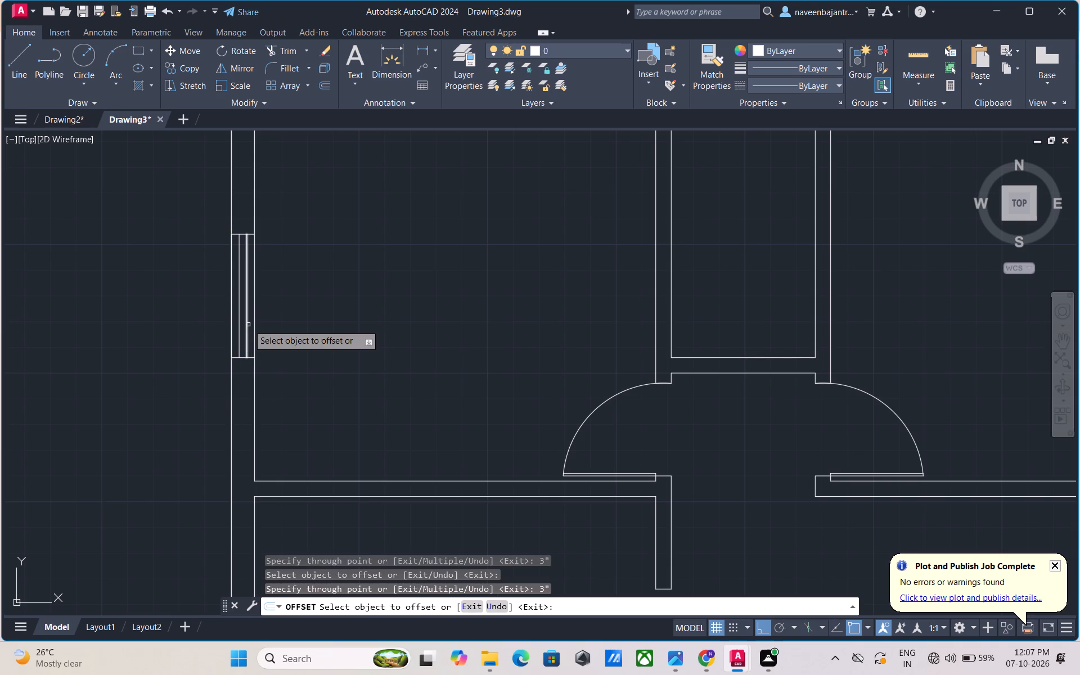
pyautogui.press('Escape')
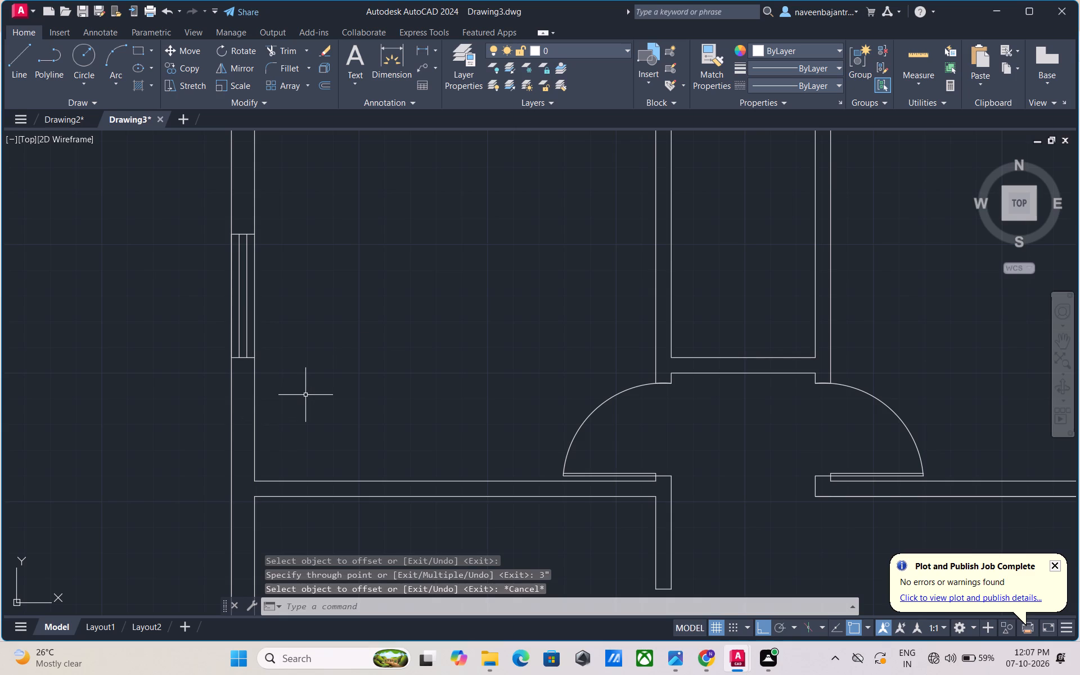
pyautogui.scroll(-2, 306, 395)
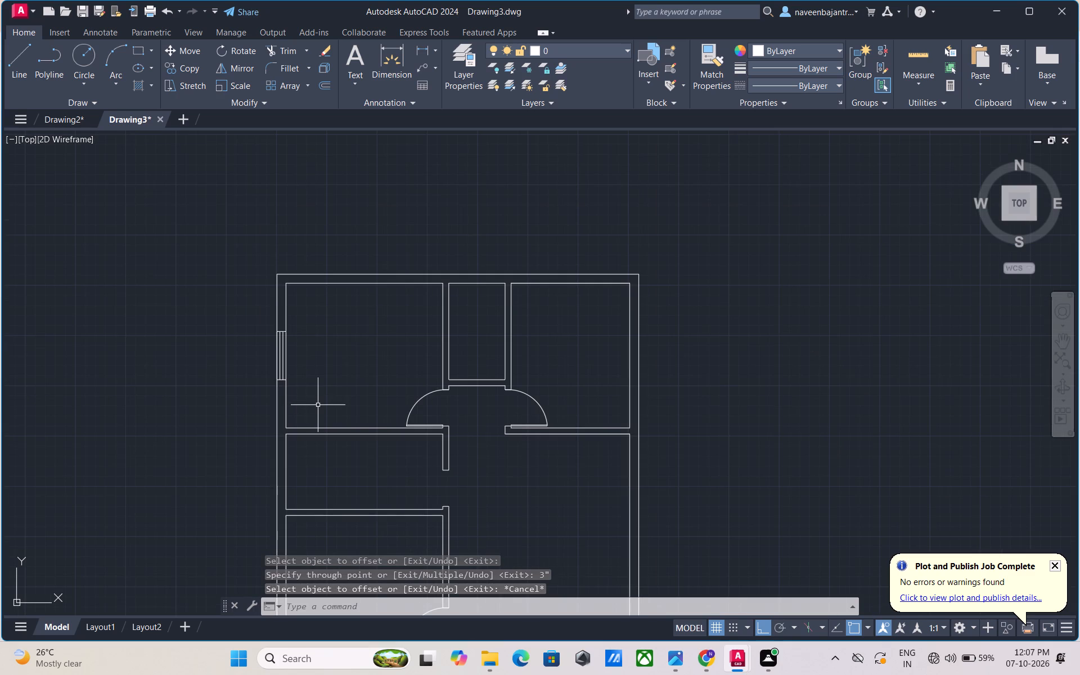
# Draw a line across the west wall from the inner-face midpoint of the room south of the northwest room, and trim its outer overhang.
pyautogui.moveTo(318, 405); pyautogui.dragTo(321, 303, button='middle')
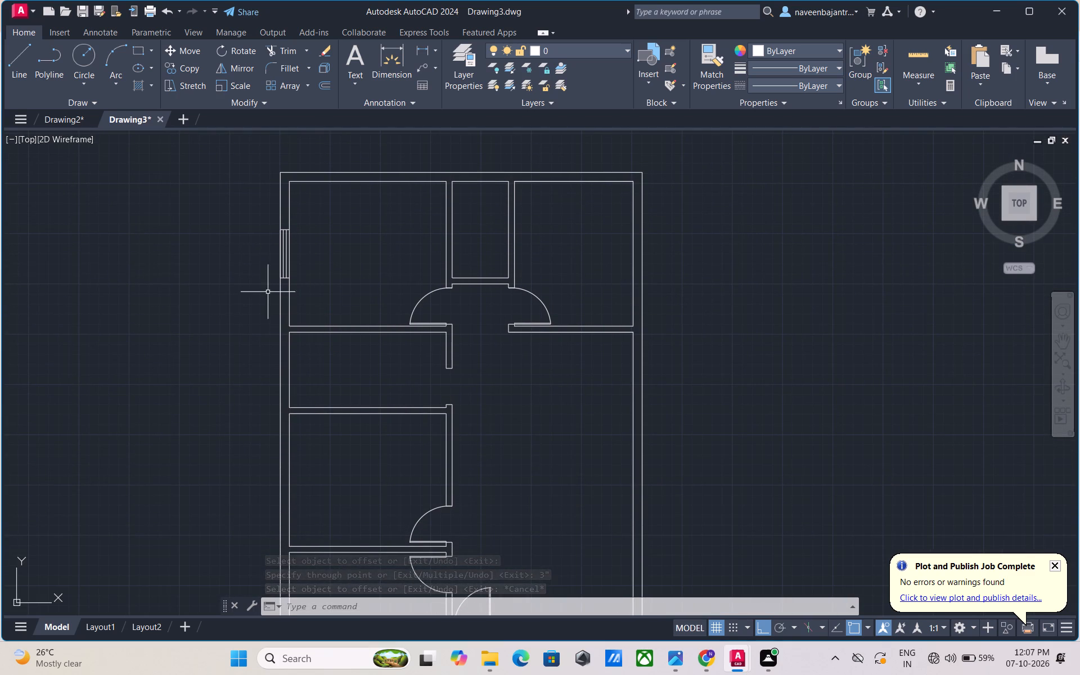
pyautogui.scroll(1, 314, 388)
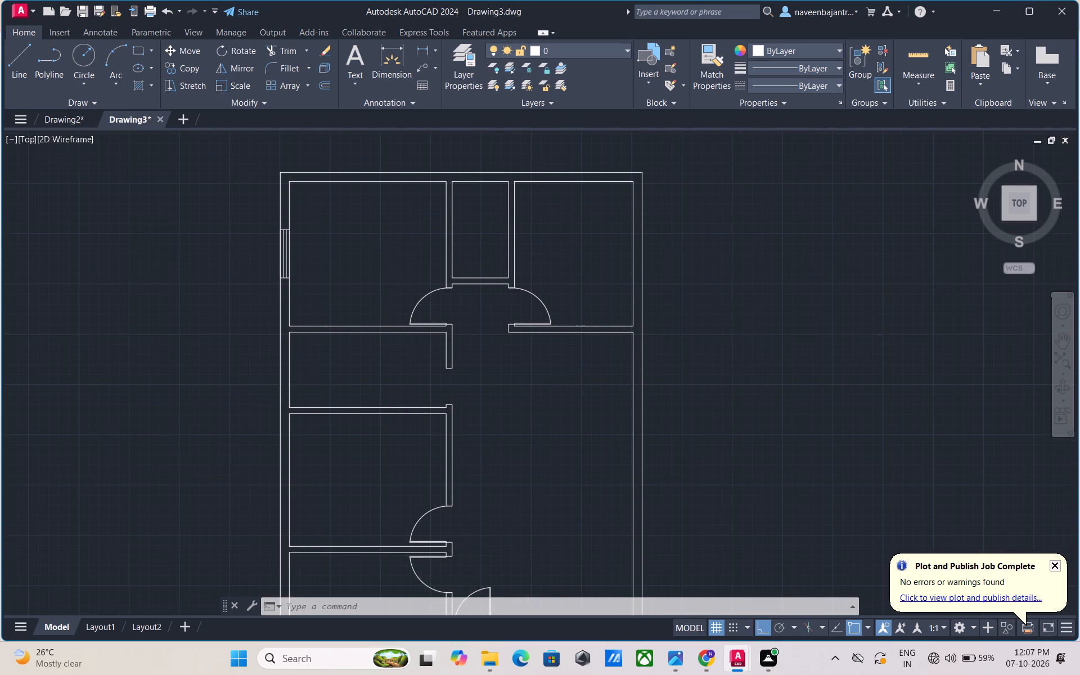
pyautogui.scroll(1, 314, 388)
pyautogui.press('Escape')
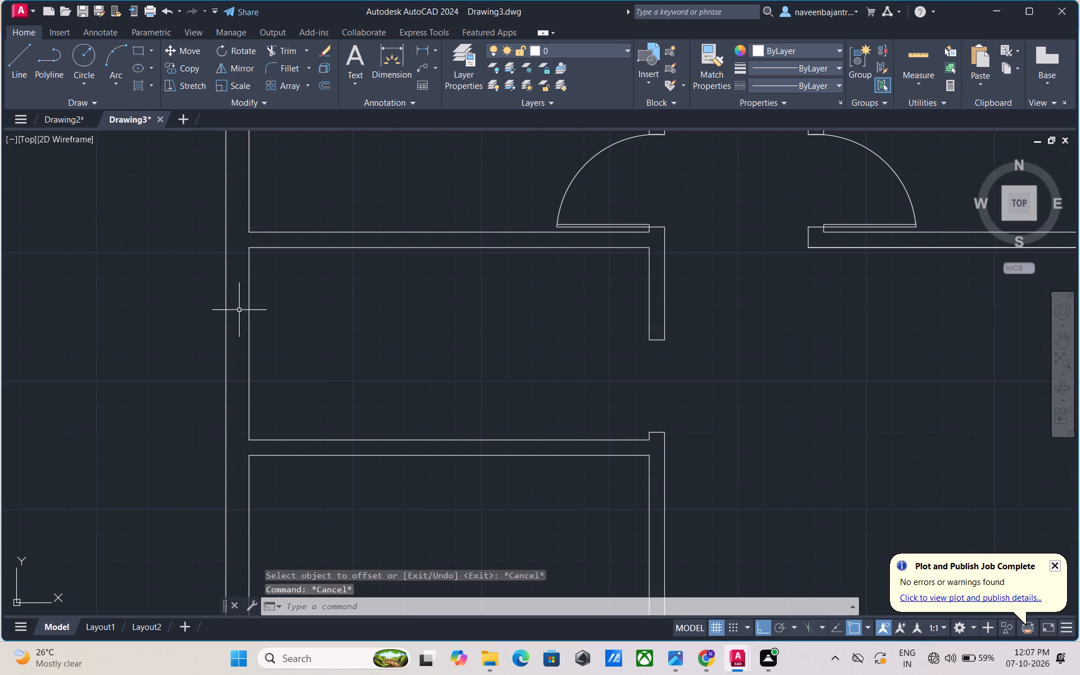
pyautogui.write('l')
pyautogui.press('space')
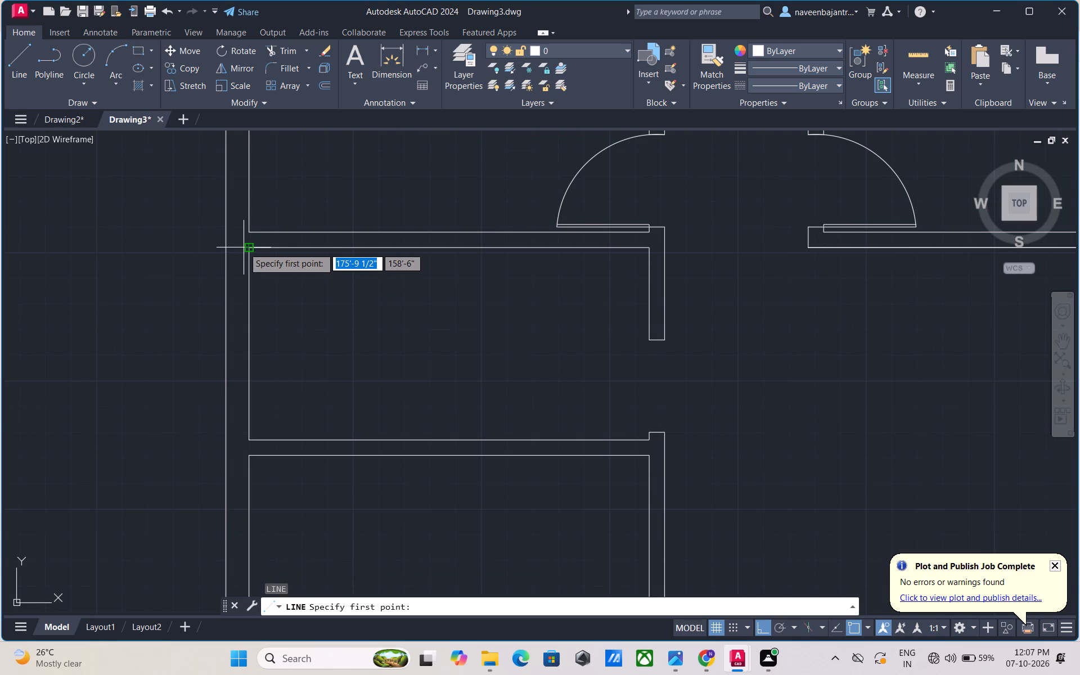
pyautogui.click(251, 345)
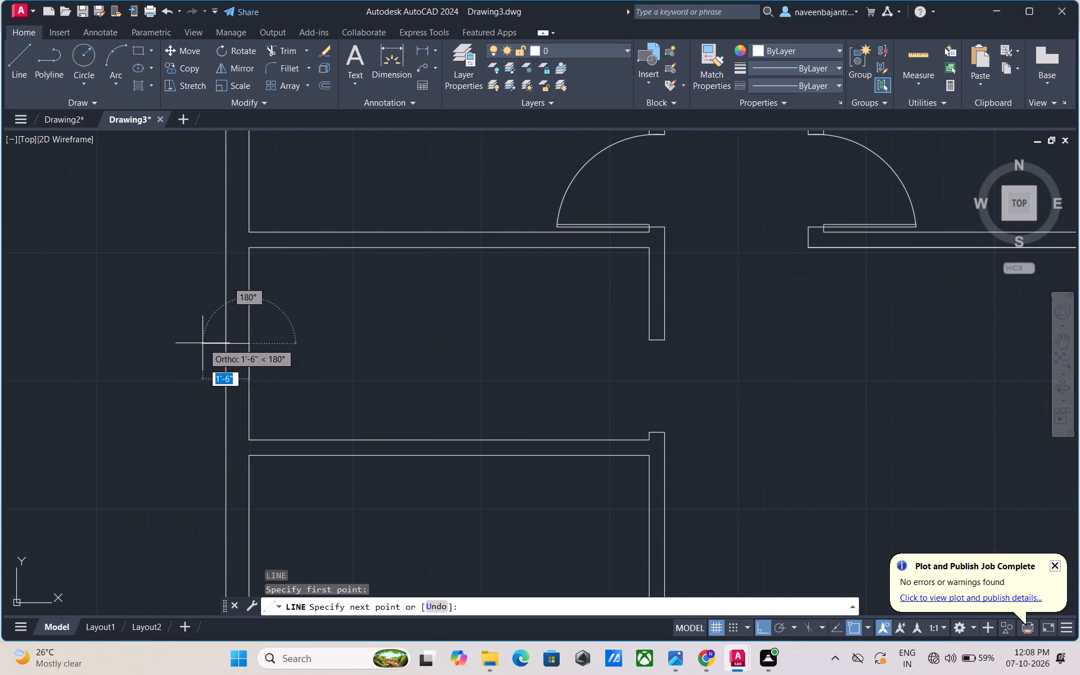
pyautogui.click(202, 343)
pyautogui.press('Escape')
pyautogui.press('t')
pyautogui.press('r')
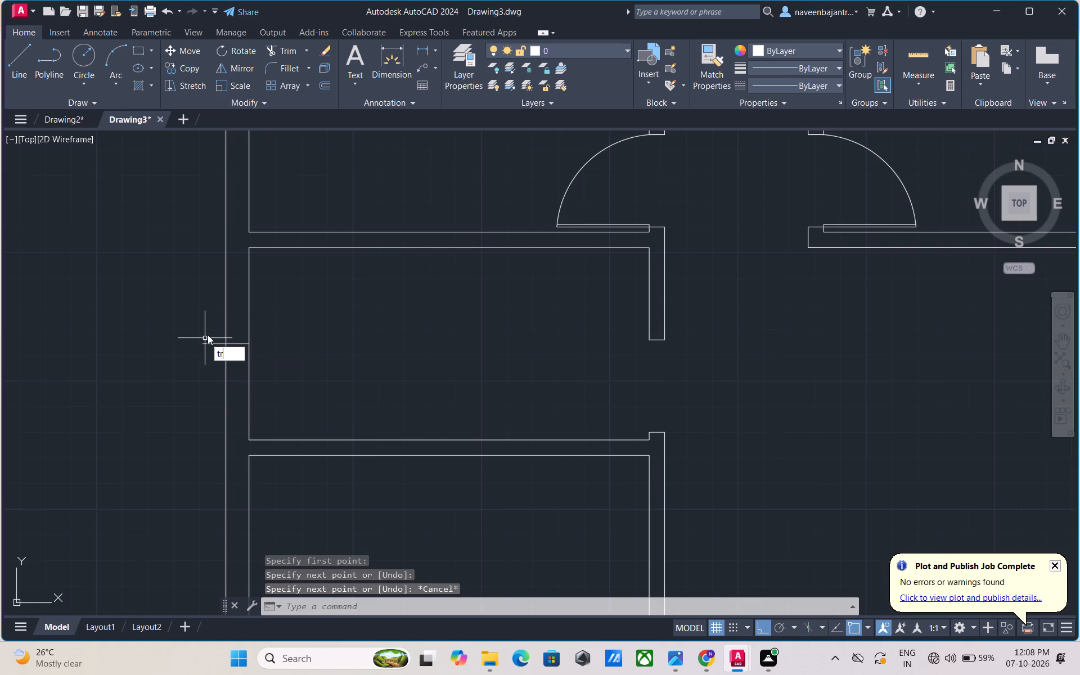
pyautogui.press('space')
pyautogui.click(210, 344)
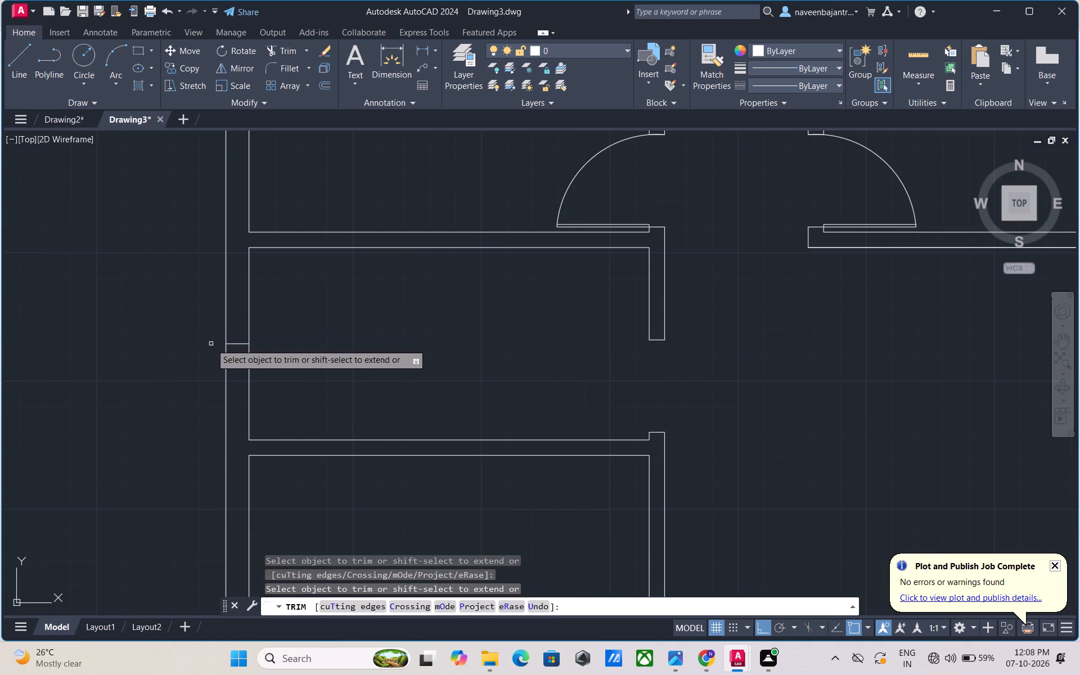
pyautogui.press('Escape')
# Offset the line across the west wall 2' north and 2' south to form the window's jamb lines.
pyautogui.press('o')
pyautogui.press('space')
pyautogui.press('space')
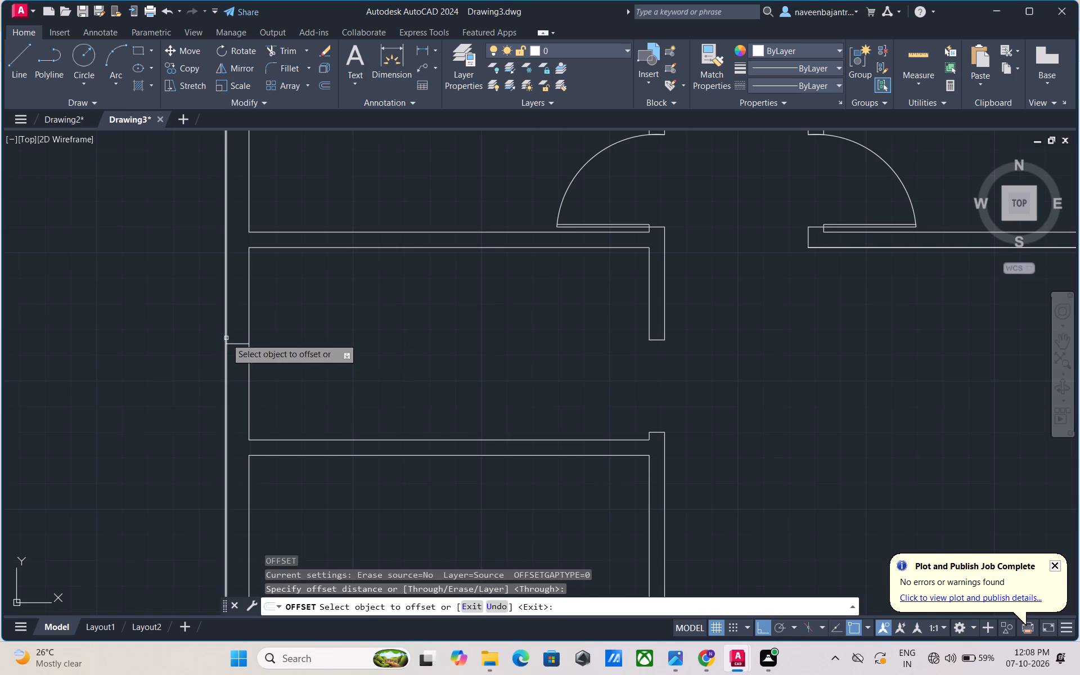
pyautogui.click(240, 344)
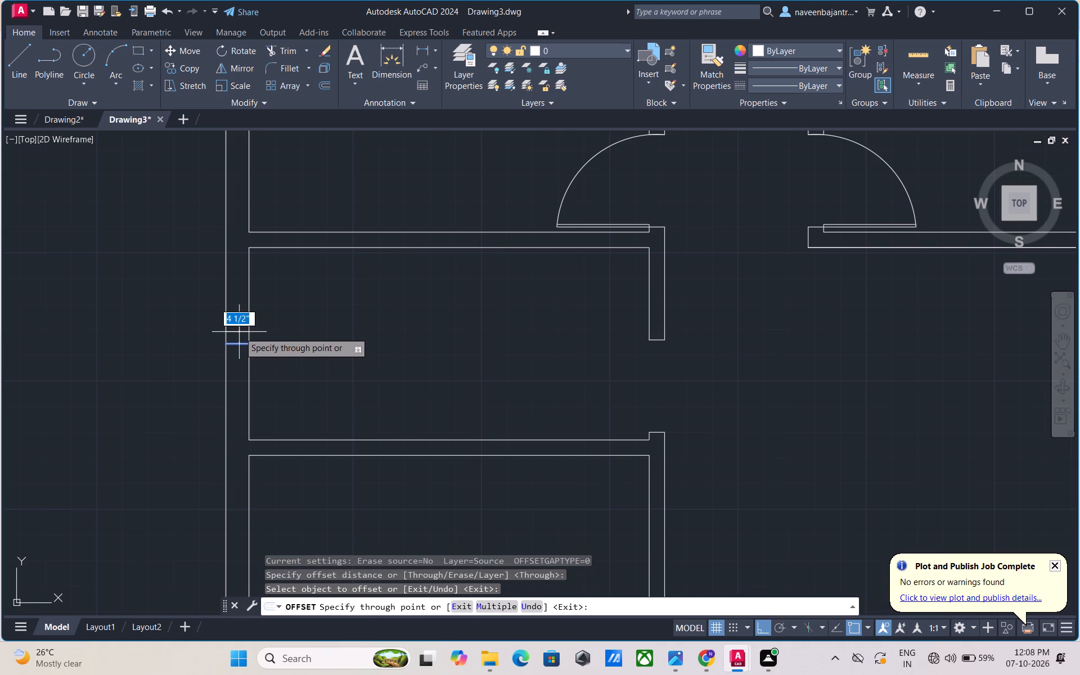
pyautogui.press('2')
pyautogui.press("'")
pyautogui.press('Return')
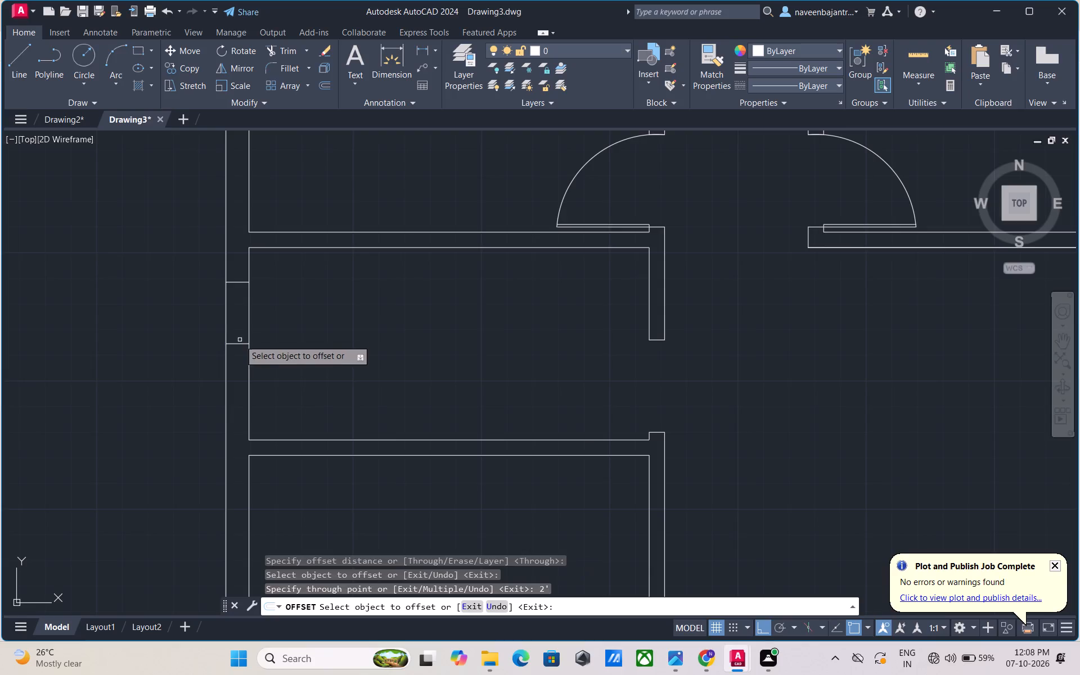
pyautogui.click(239, 343)
pyautogui.press('2')
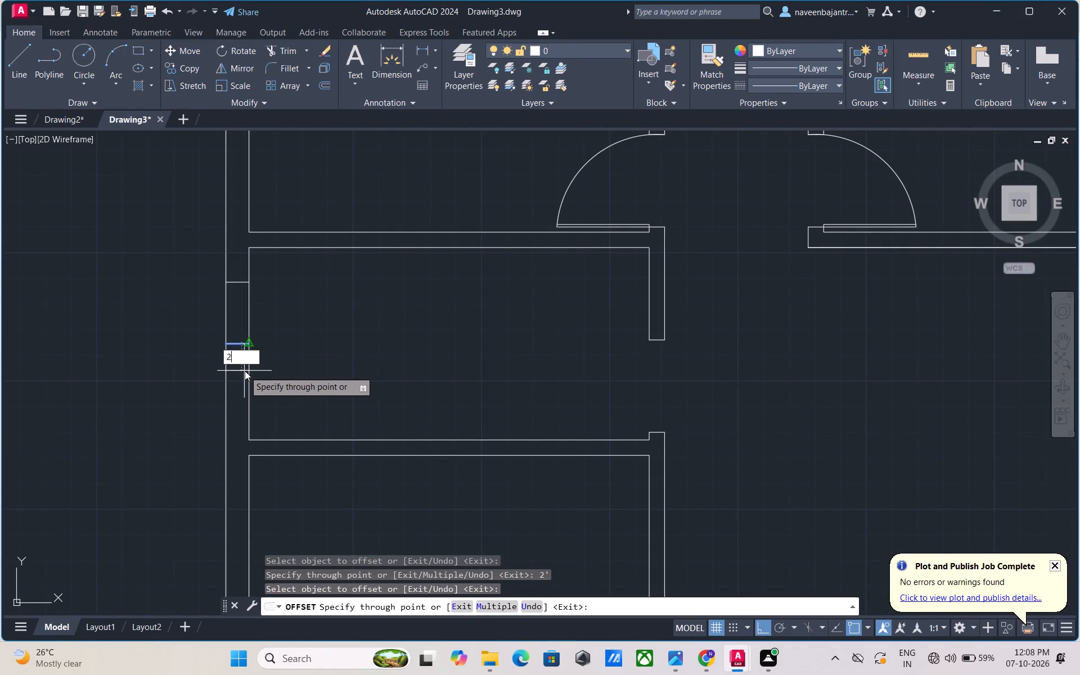
pyautogui.press("'")
pyautogui.press('Return')
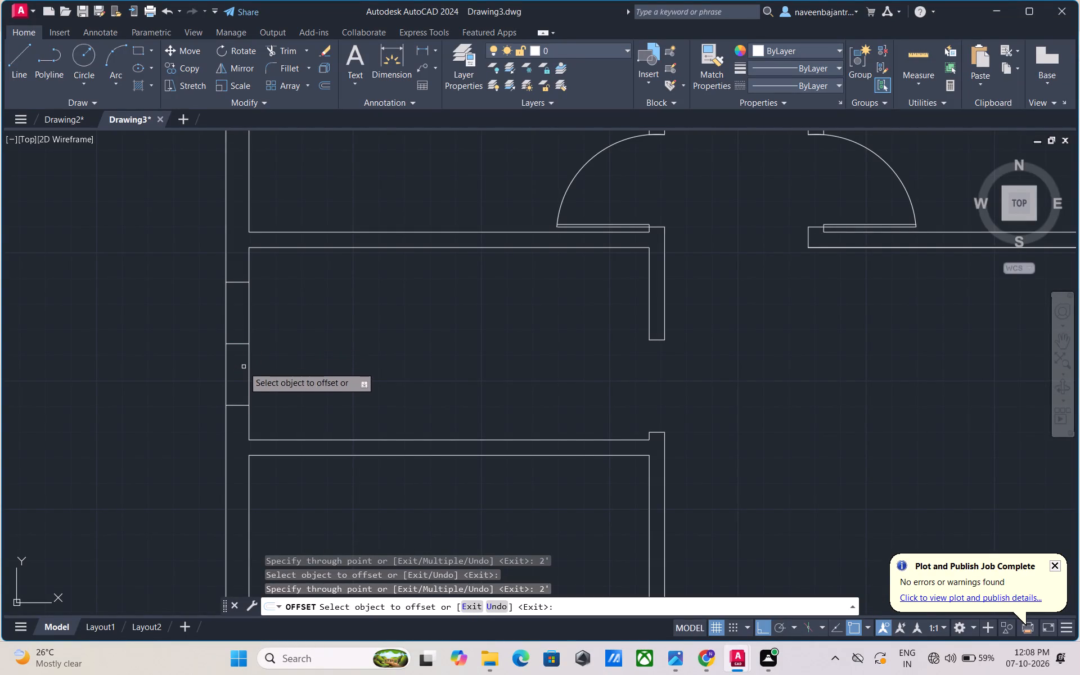
pyautogui.press('Escape')
# Remove the middle line between the two new jamb lines with Trim.
pyautogui.press('t')
pyautogui.press('r')
pyautogui.press('space')
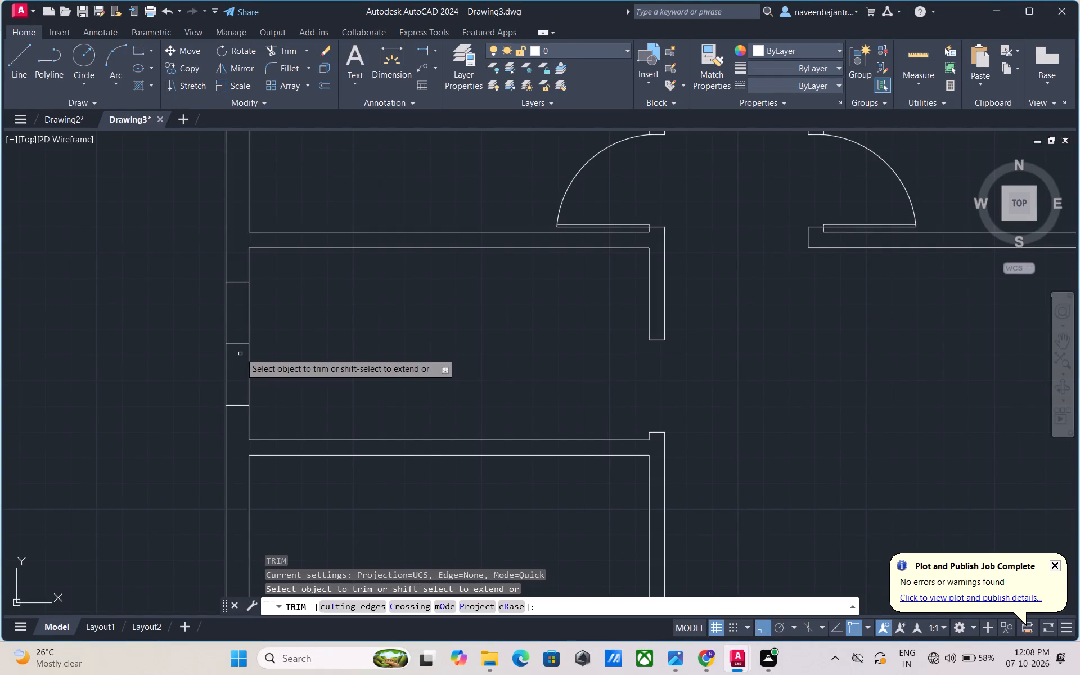
pyautogui.click(239, 345)
pyautogui.press('Escape')
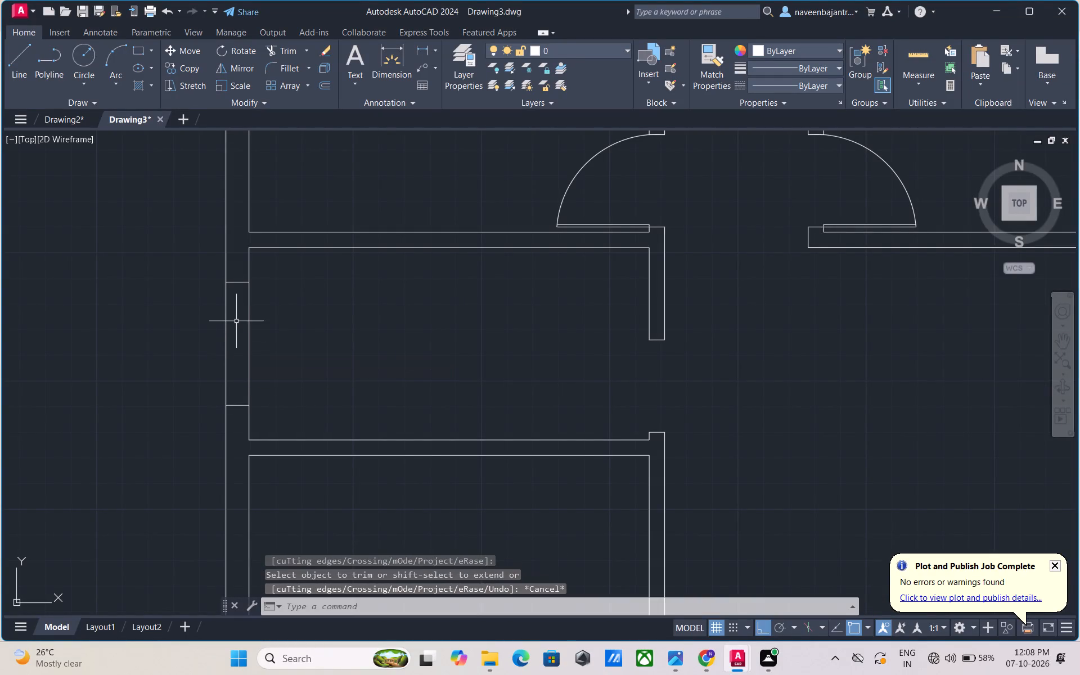
# Draw a line along the west wall's outer face from the north jamb line to the south jamb line of this window.
pyautogui.write('l')
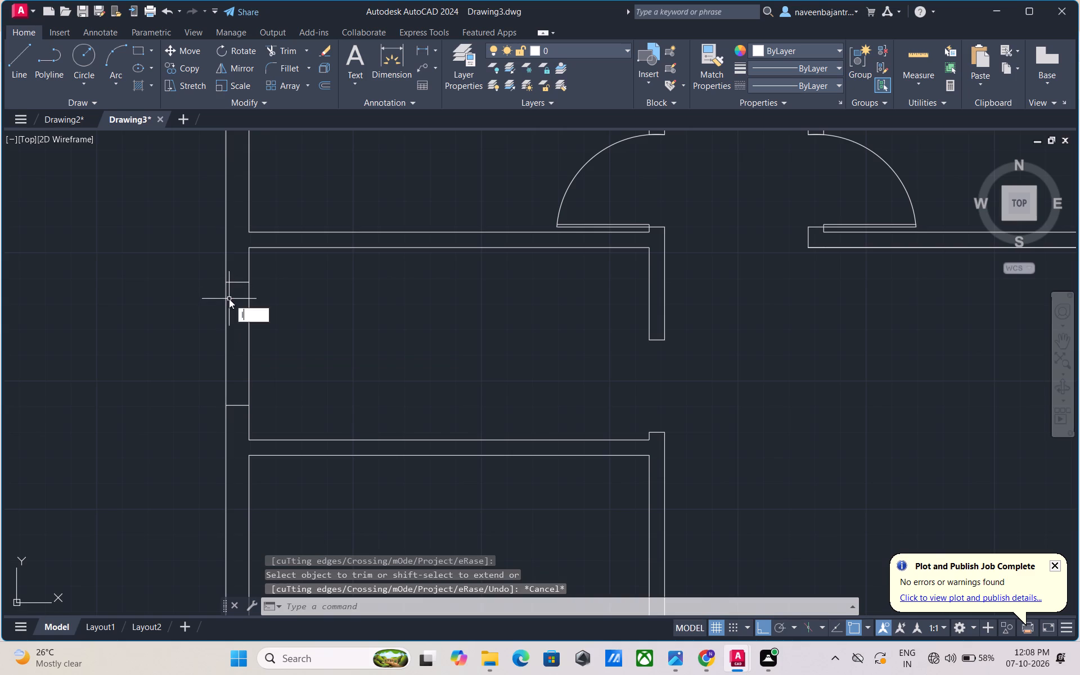
pyautogui.press('space')
pyautogui.click(225, 280)
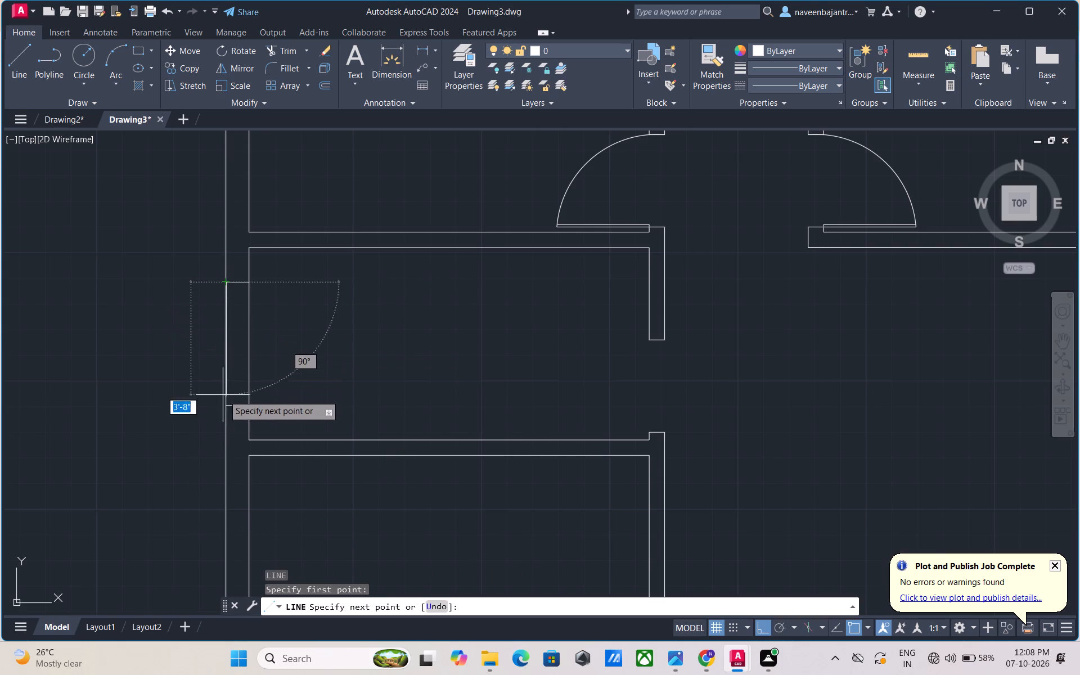
pyautogui.click(227, 404)
pyautogui.press('Escape')
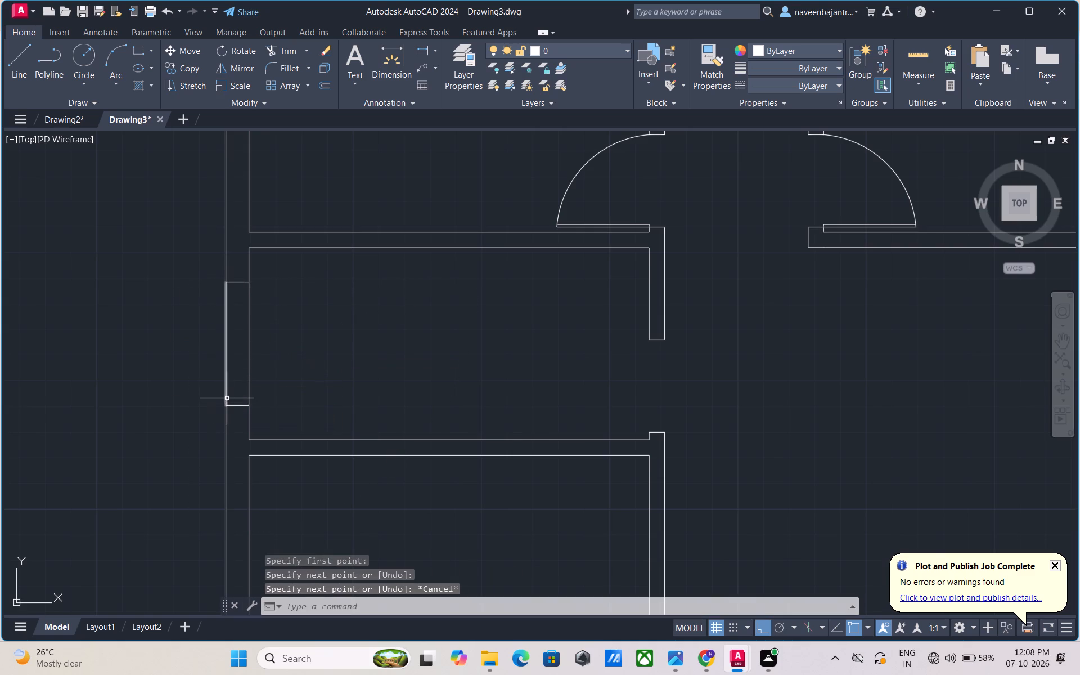
# Offset the window's outer-face line 3" inward, and offset the resulting line another 3" inward to form the window lines.
pyautogui.write('o')
pyautogui.press('space')
pyautogui.press('space')
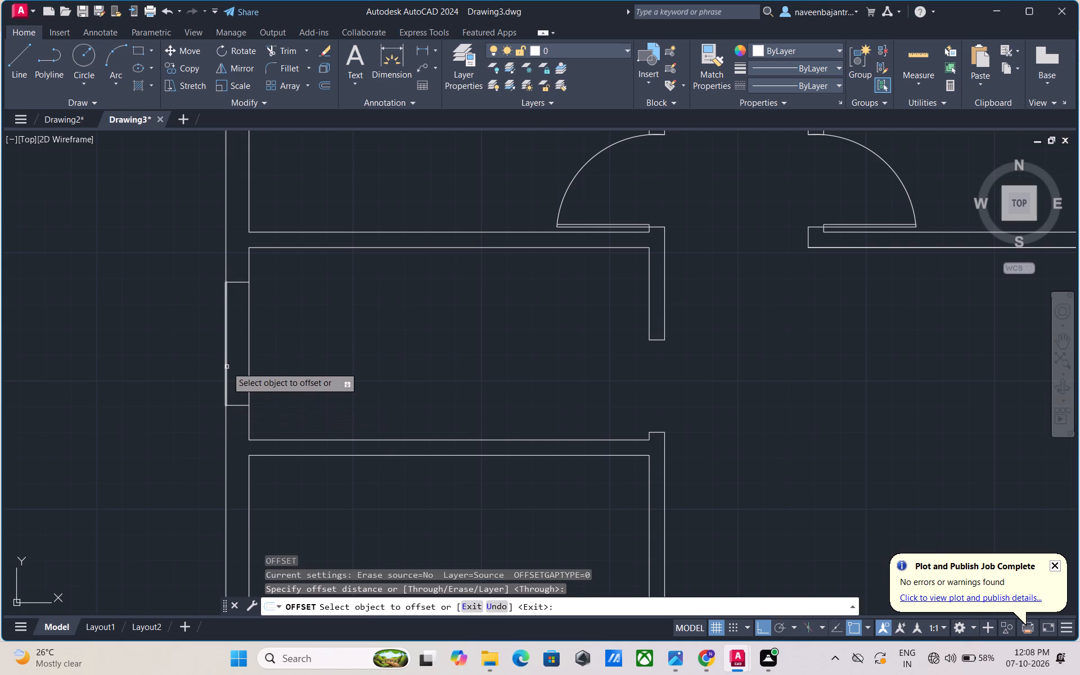
pyautogui.click(227, 366)
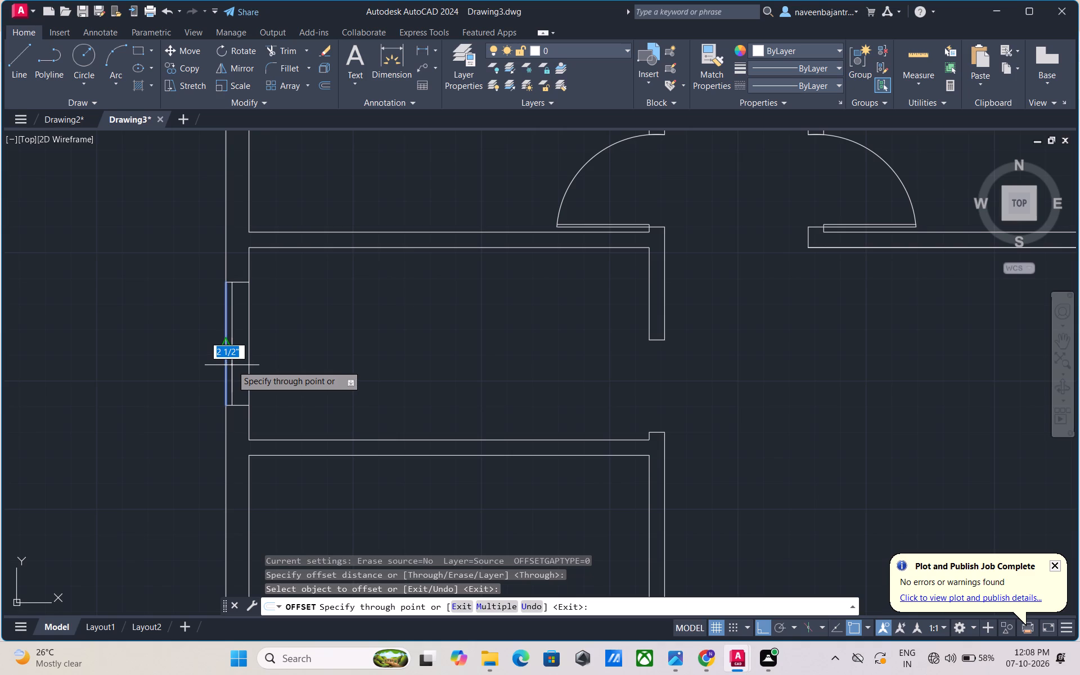
pyautogui.write('3"')
pyautogui.press('Return')
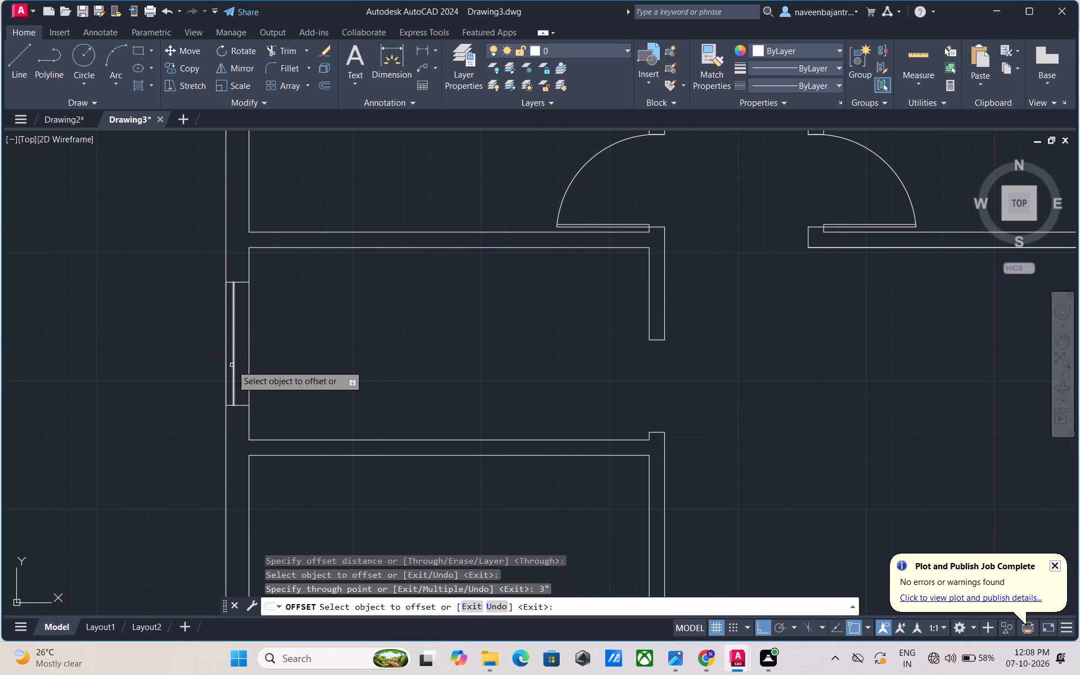
pyautogui.click(233, 368)
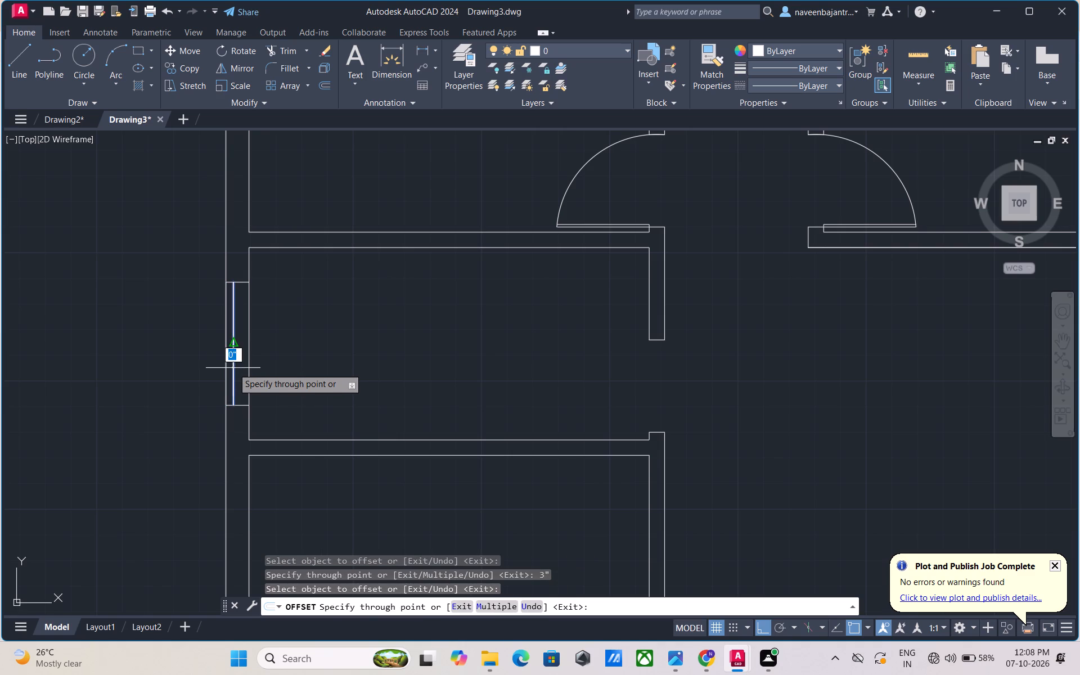
pyautogui.write('3"')
pyautogui.press('Return')
pyautogui.press('Escape')
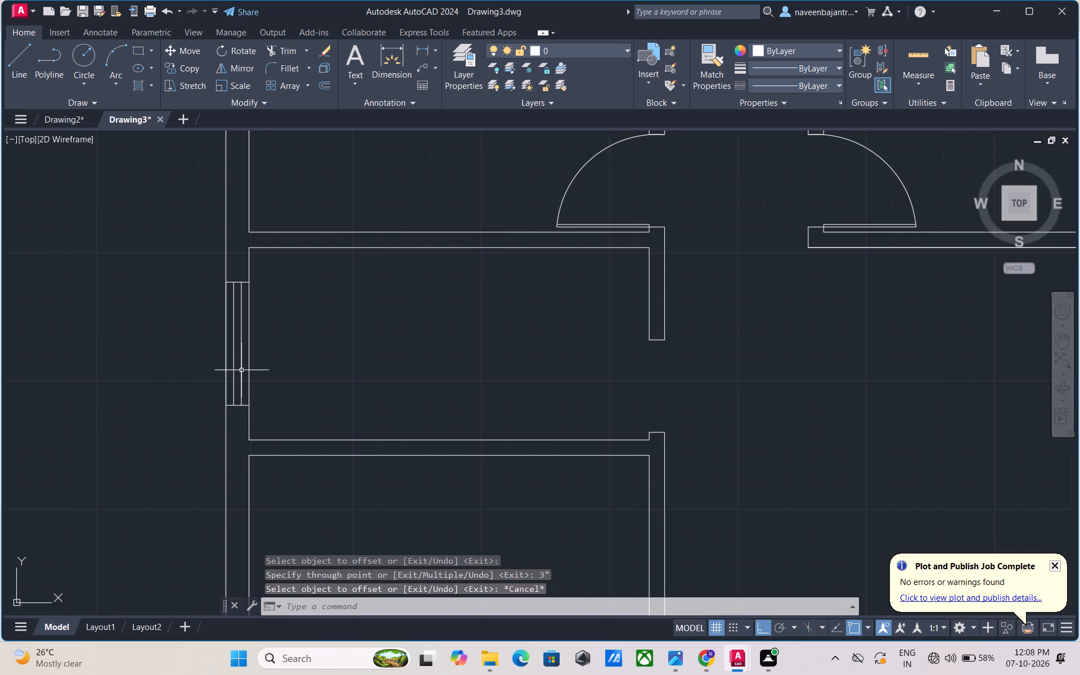
# Draw a line across the west wall from the inner-face midpoint of the third room from the north, and trim its outer overhang.
pyautogui.scroll(-2, 228, 376)
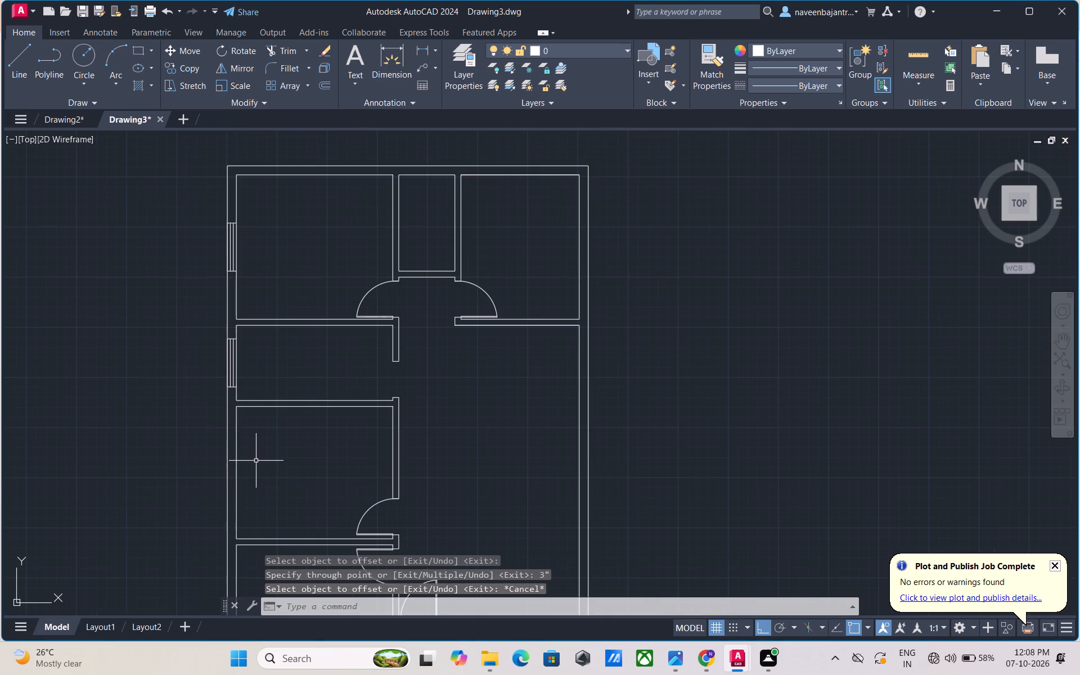
pyautogui.moveTo(259, 466); pyautogui.dragTo(303, 324, button='middle')
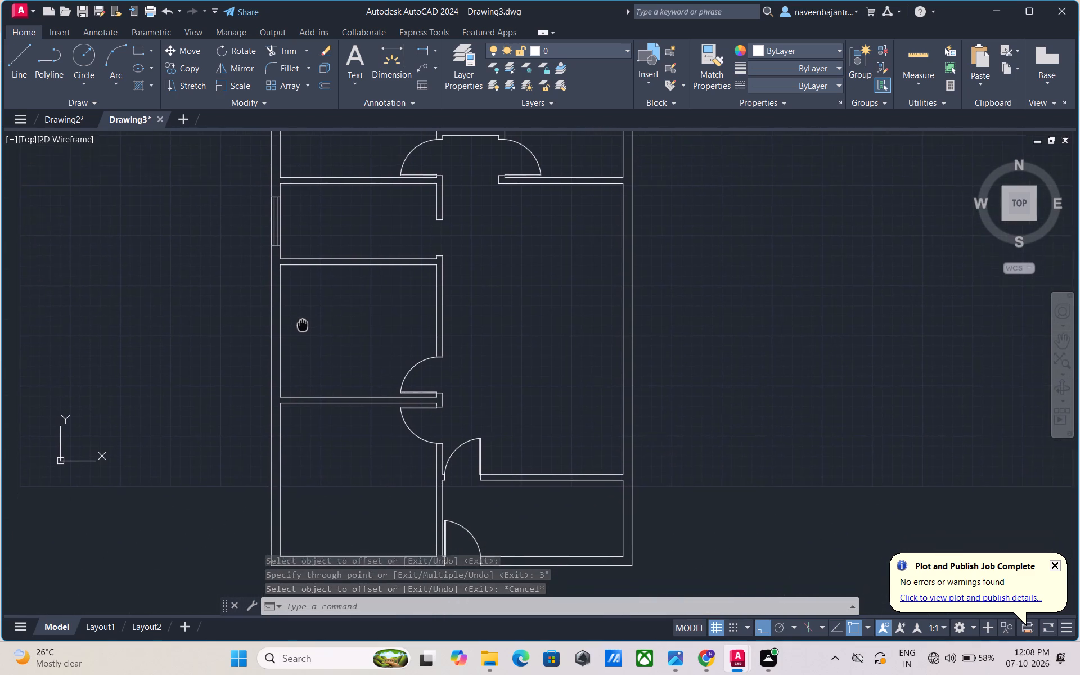
pyautogui.moveTo(303, 324); pyautogui.dragTo(304, 319, button='middle')
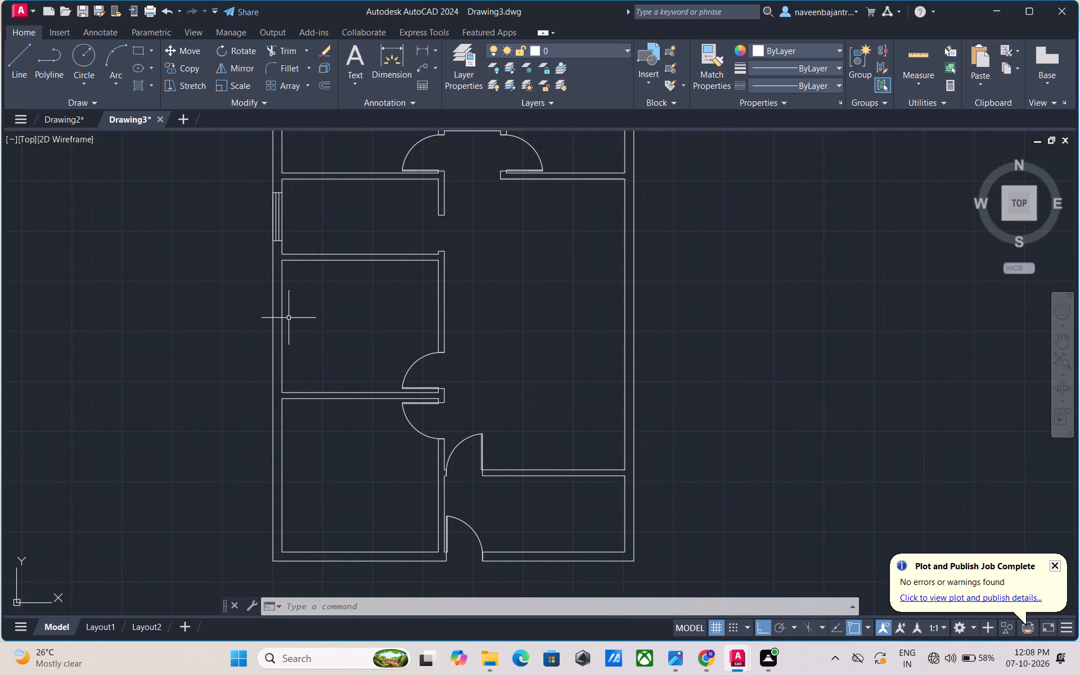
pyautogui.scroll(2, 298, 335)
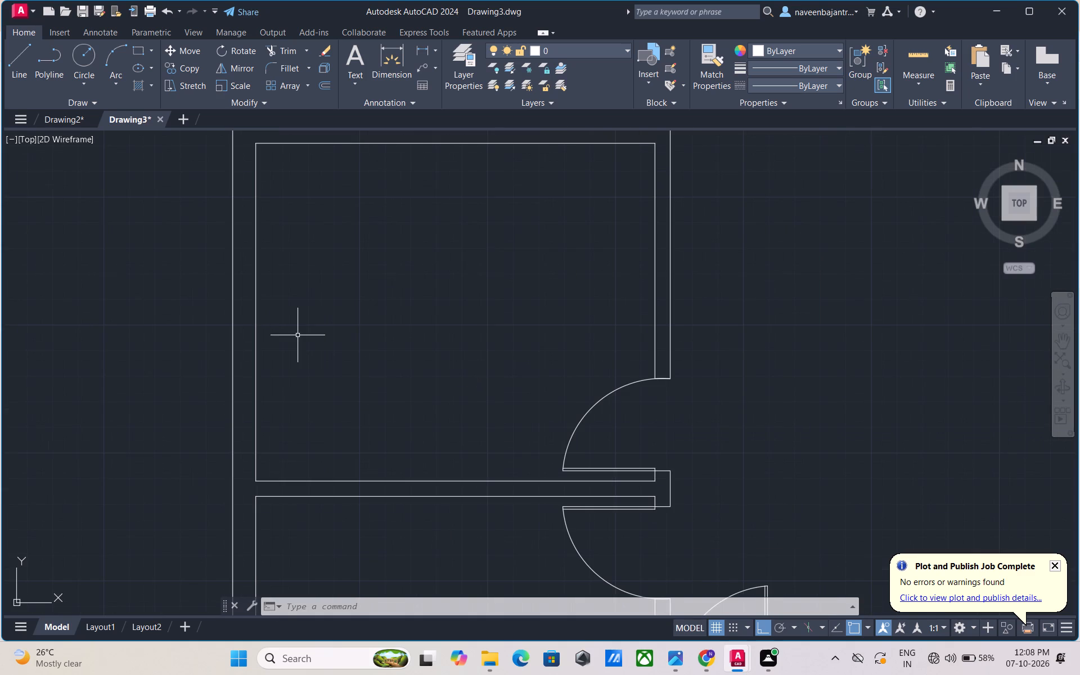
pyautogui.scroll(-1, 298, 339)
pyautogui.press('Escape')
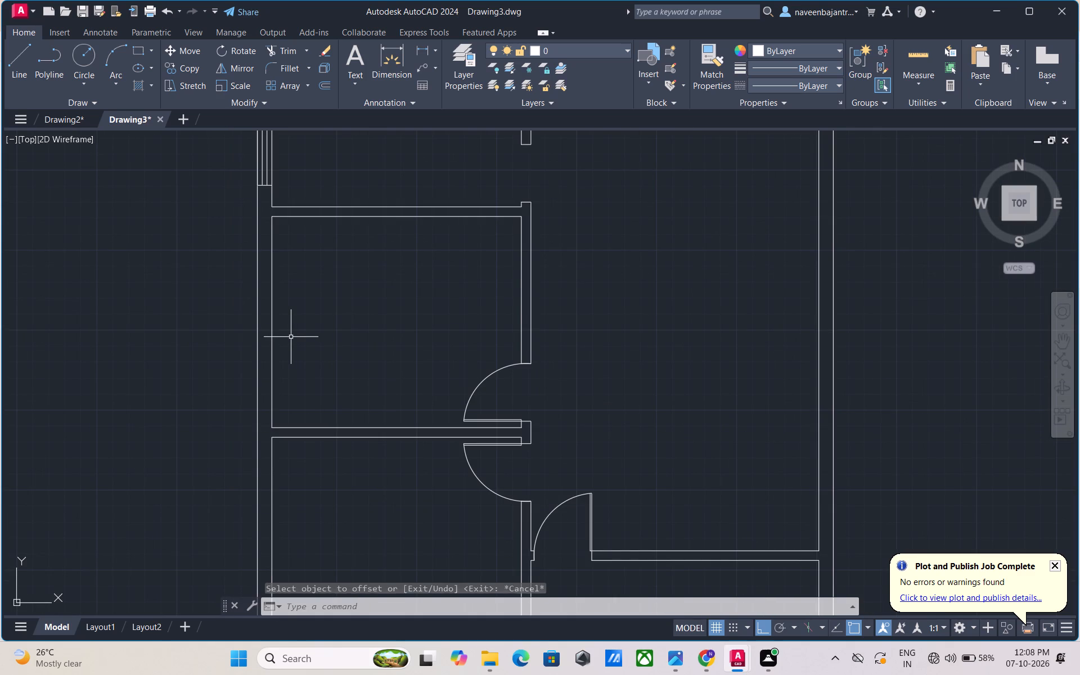
pyautogui.write('l')
pyautogui.press('space')
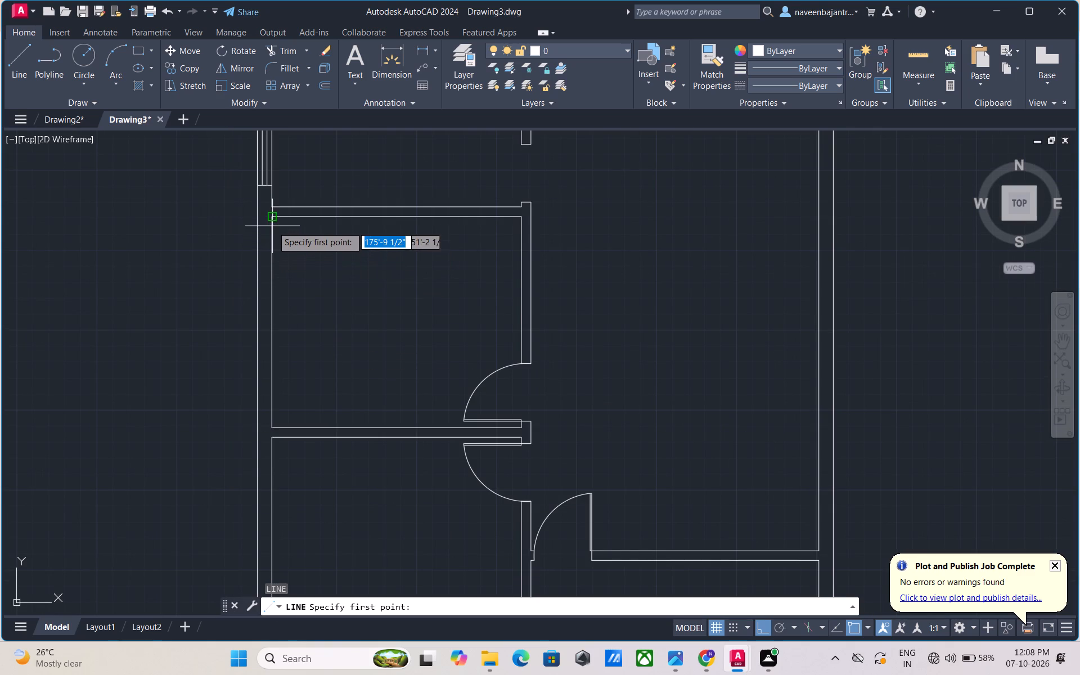
pyautogui.click(273, 325)
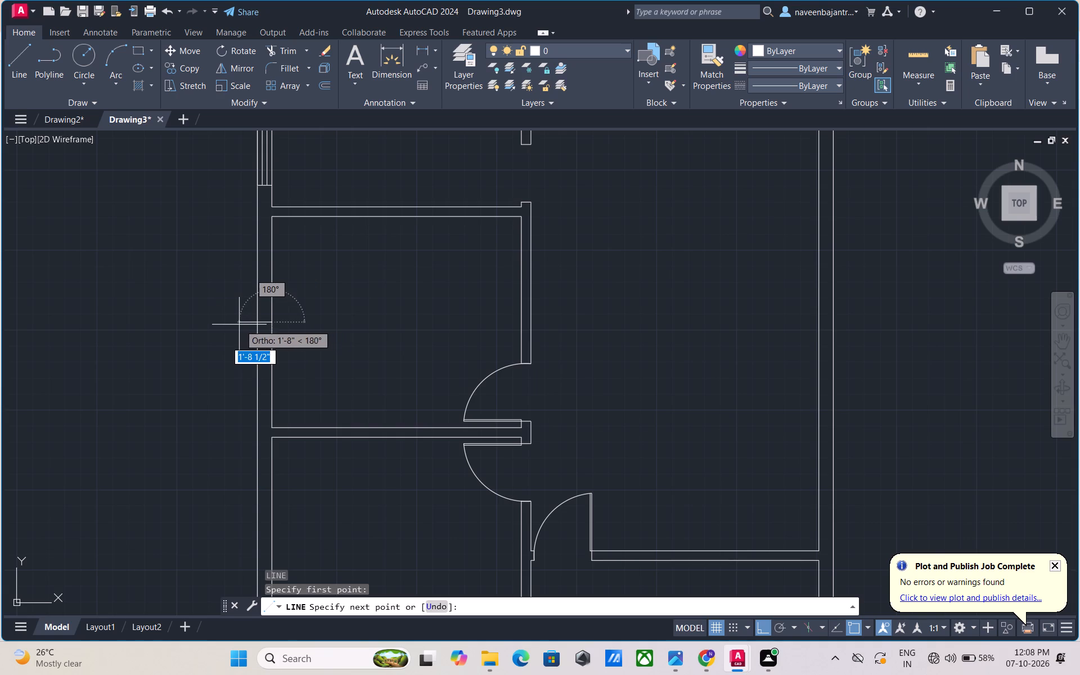
pyautogui.click(239, 325)
pyautogui.press('Escape')
pyautogui.press('t')
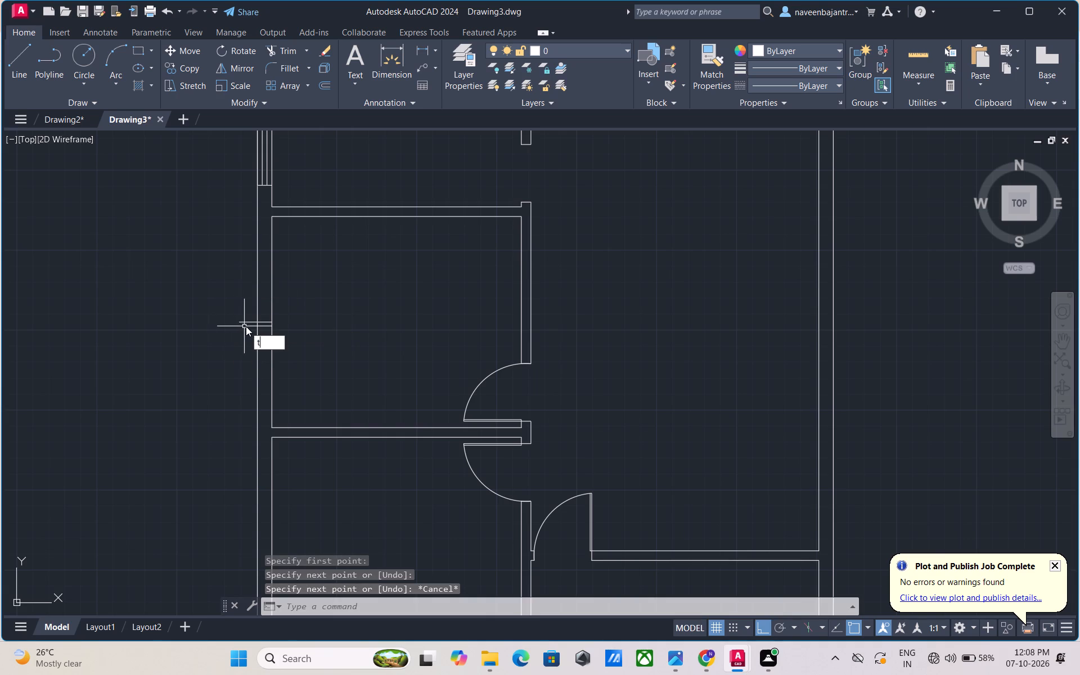
pyautogui.press('r')
pyautogui.press('space')
pyautogui.click(247, 322)
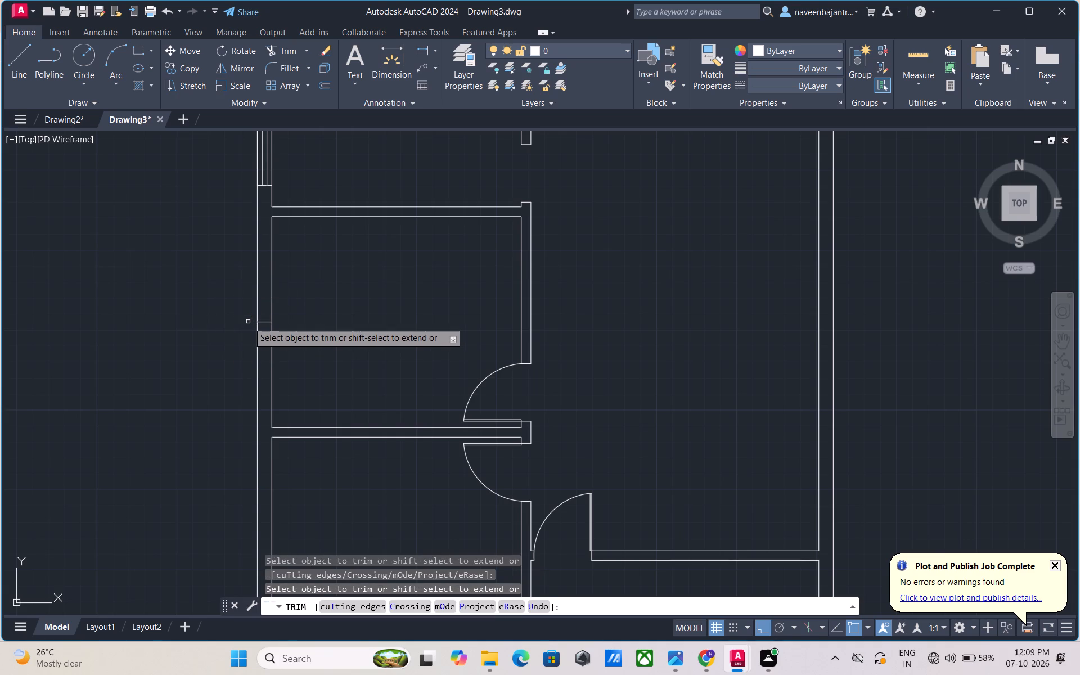
pyautogui.press('Escape')
# Offset the third room's line across the west wall 2' north and 2' south to form the window's jamb lines.
pyautogui.press('o')
pyautogui.press('space')
pyautogui.press('space')
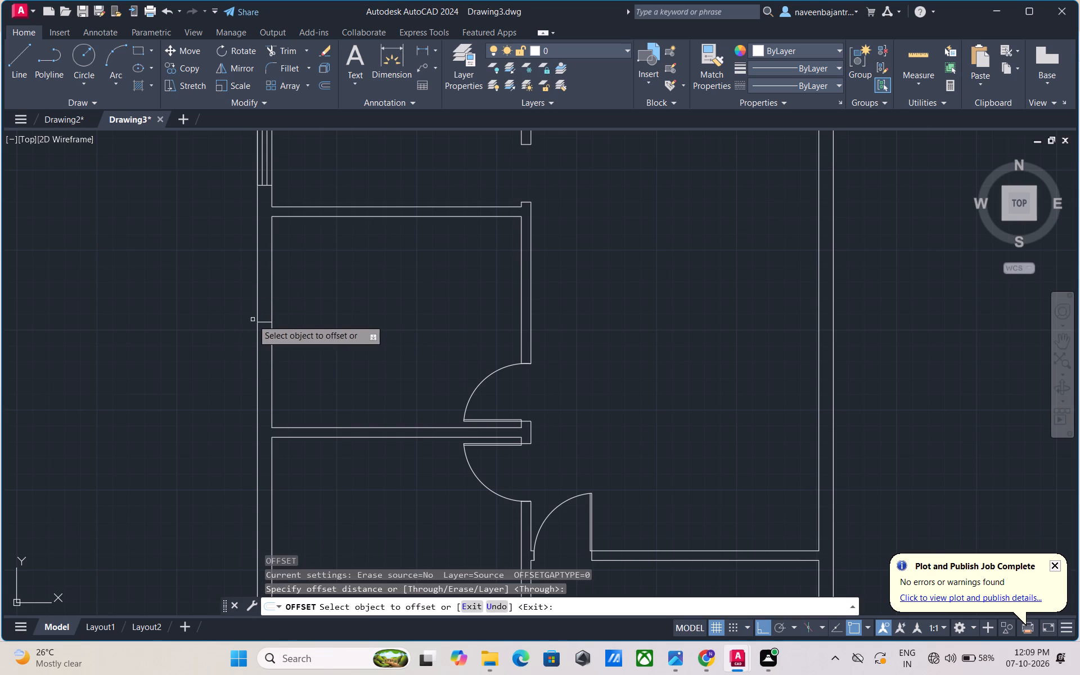
pyautogui.click(263, 322)
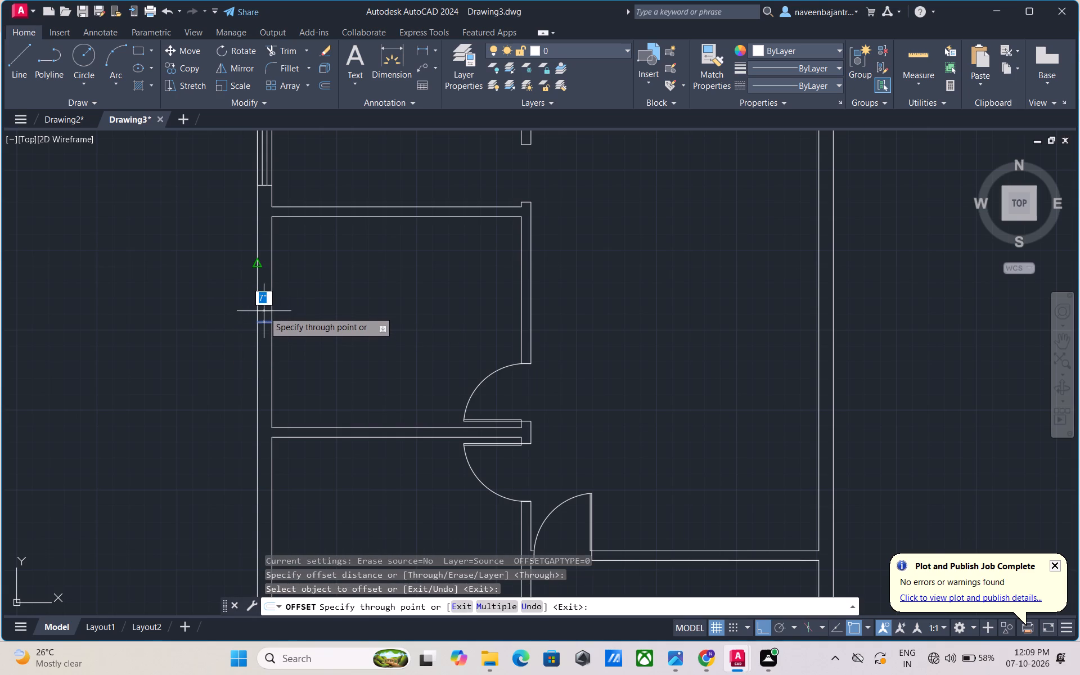
pyautogui.write("2'")
pyautogui.press('Return')
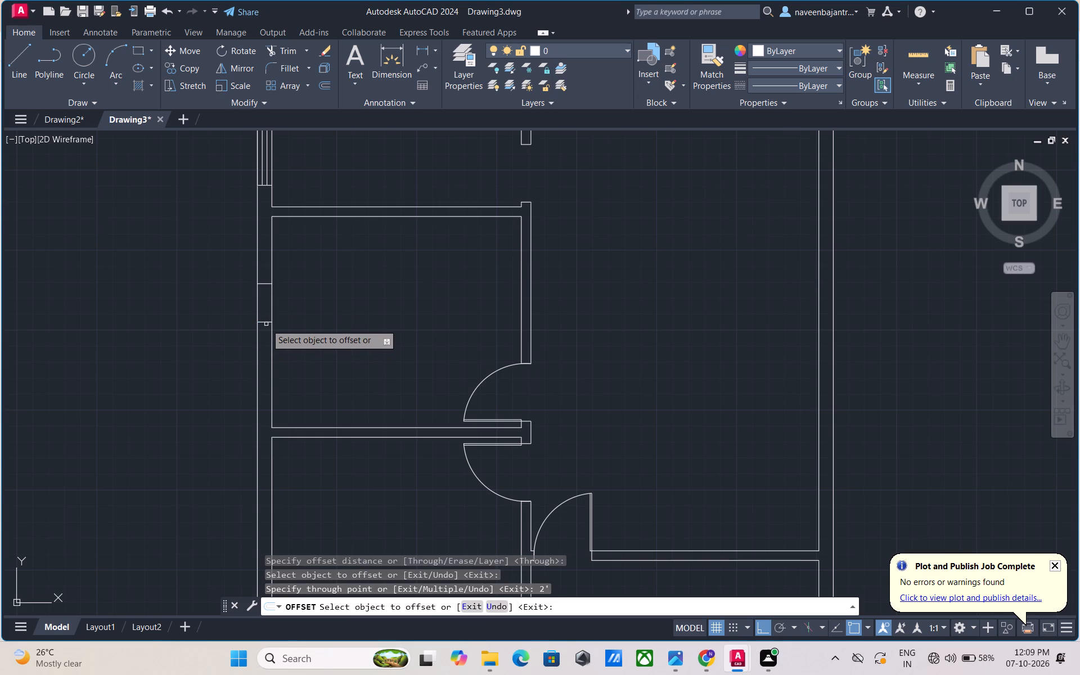
pyautogui.click(266, 323)
pyautogui.write("2'")
pyautogui.press('Return')
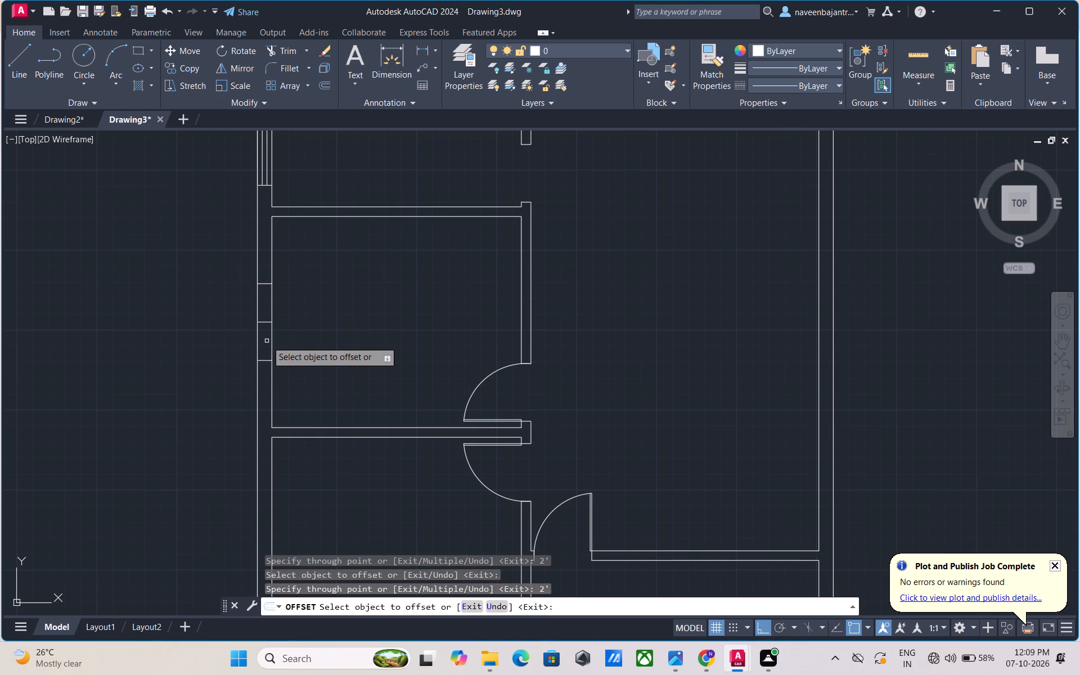
# Trim away the middle line across the west wall between the third room's window jamb lines.
pyautogui.press('Escape')
pyautogui.write('tr')
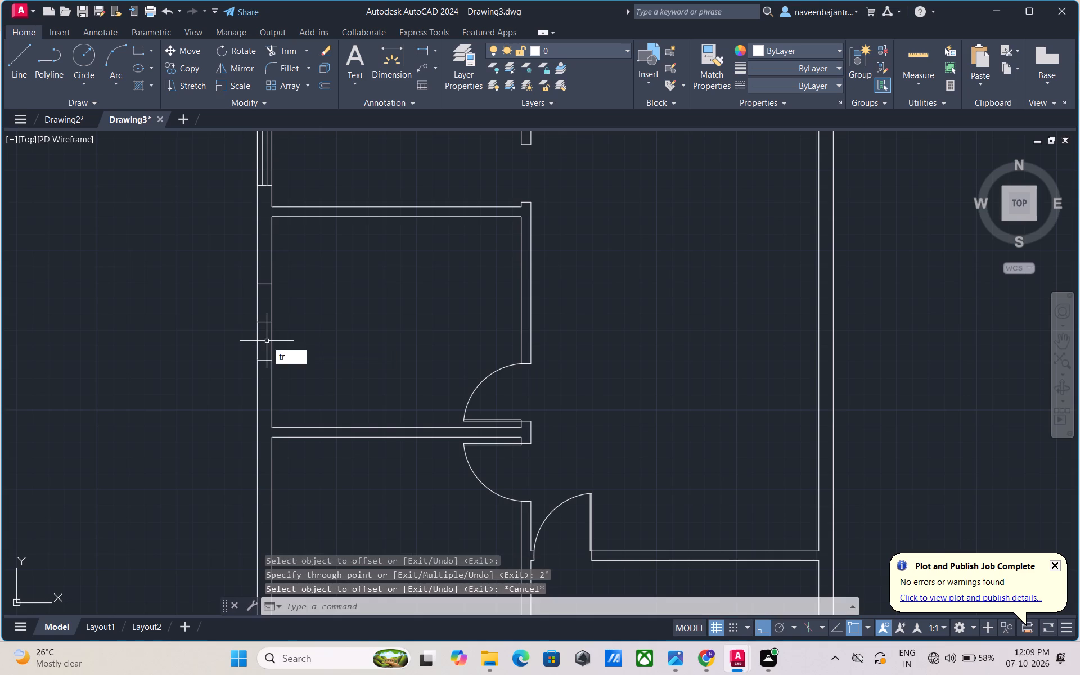
pyautogui.press('space')
pyautogui.click(266, 323)
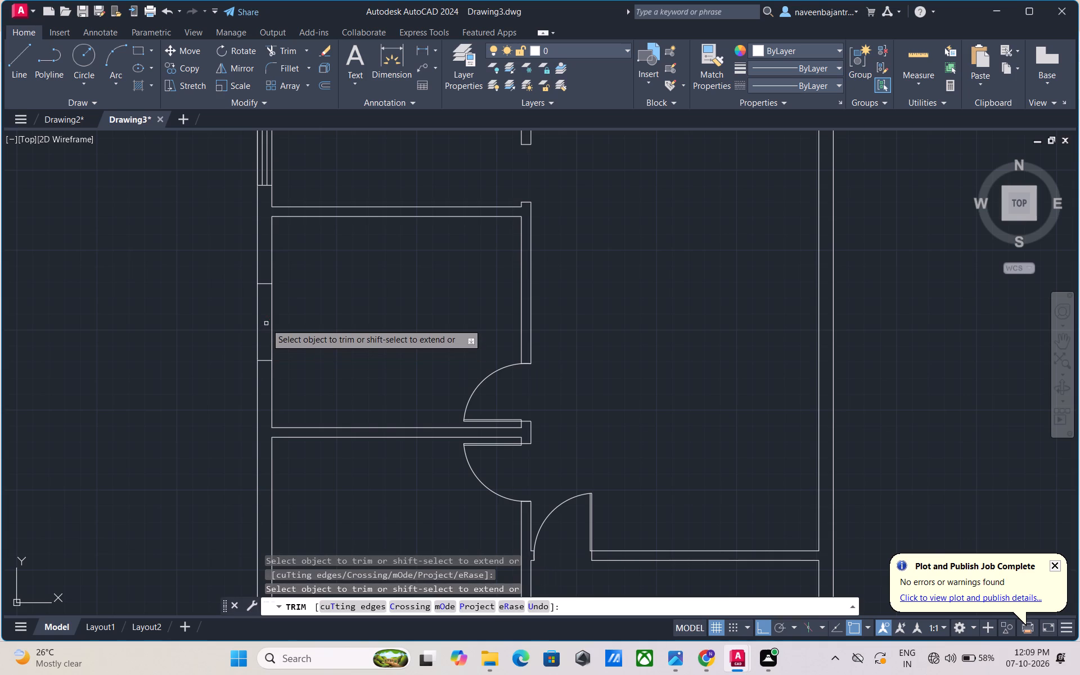
pyautogui.scroll(1, 294, 330)
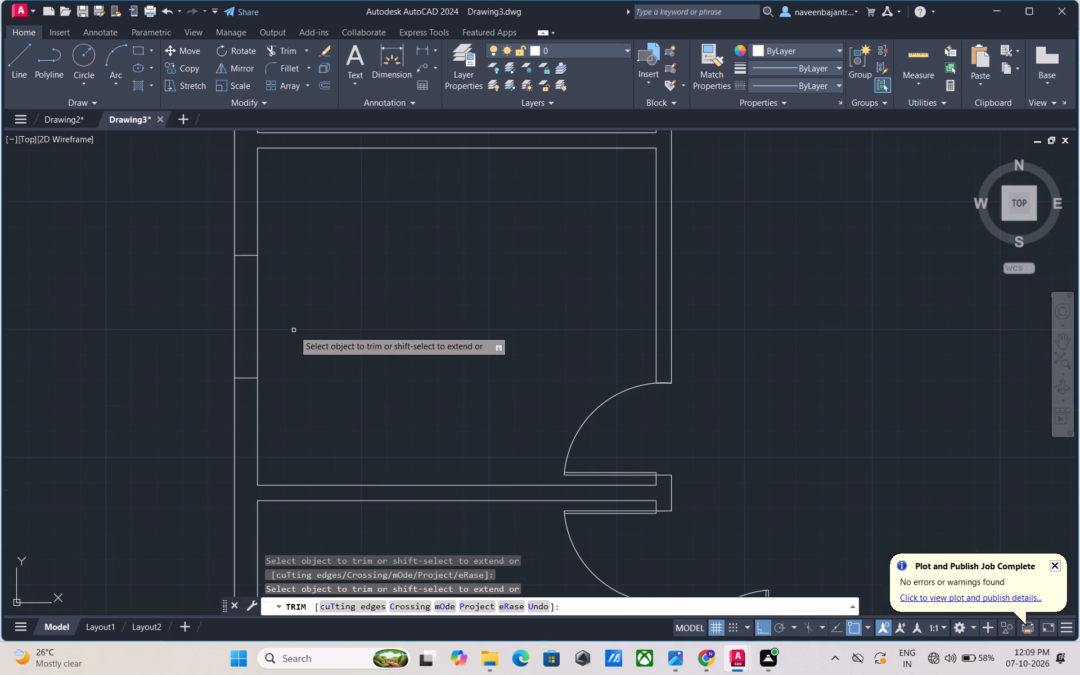
pyautogui.press('Escape')
# Draw a line along the west wall's outer face from the north jamb line to the south jamb line of the third room's window.
pyautogui.write('l')
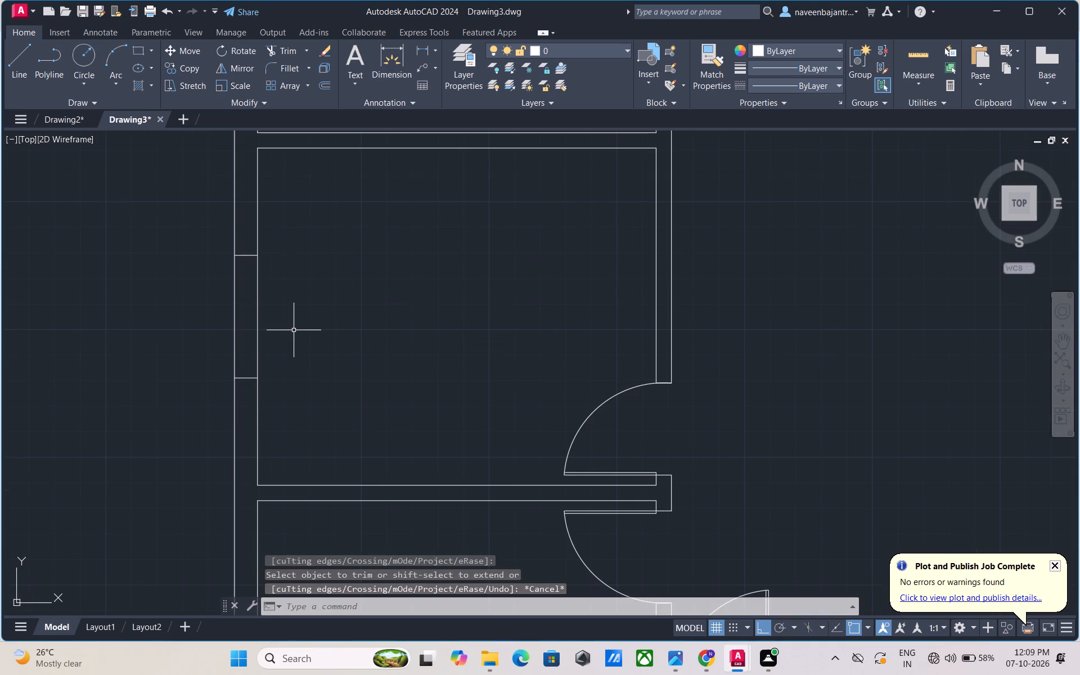
pyautogui.press('space')
pyautogui.click(236, 256)
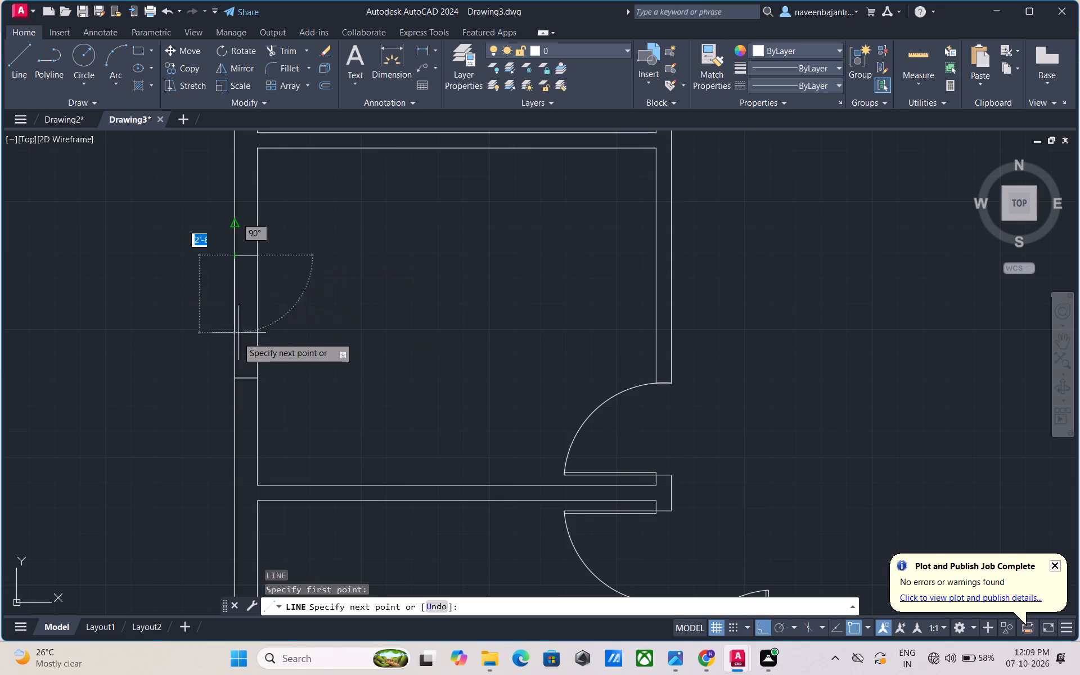
pyautogui.click(235, 380)
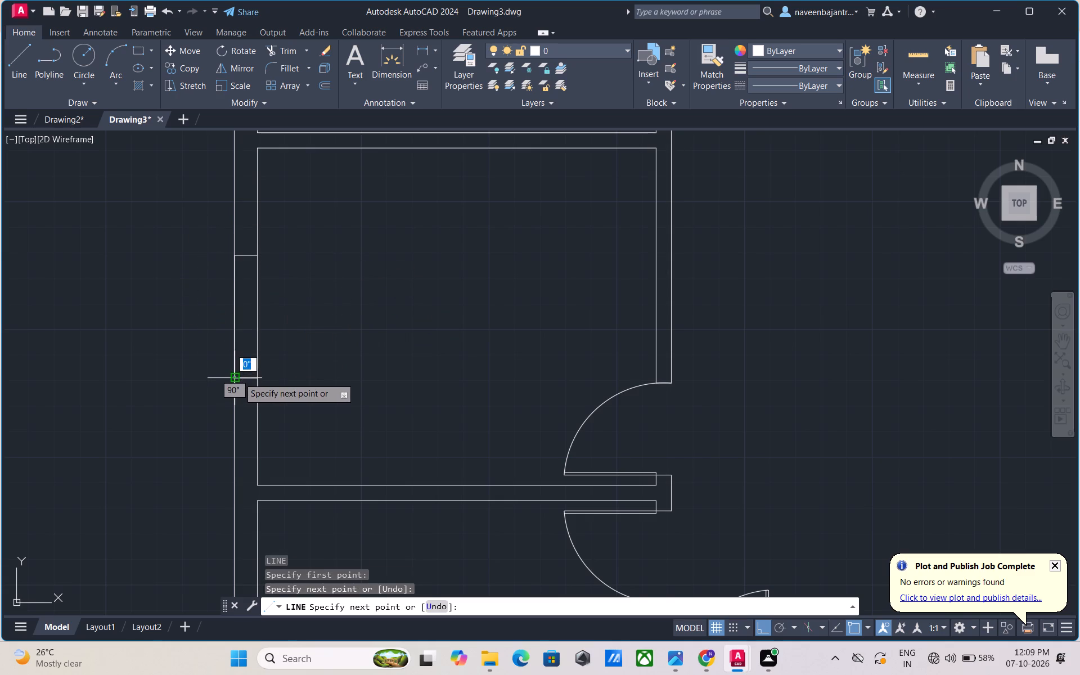
pyautogui.press('Escape')
# Offset the third room window's outer-face line 3" inward, and offset the resulting line another 3" inward to form the window lines.
pyautogui.press('o')
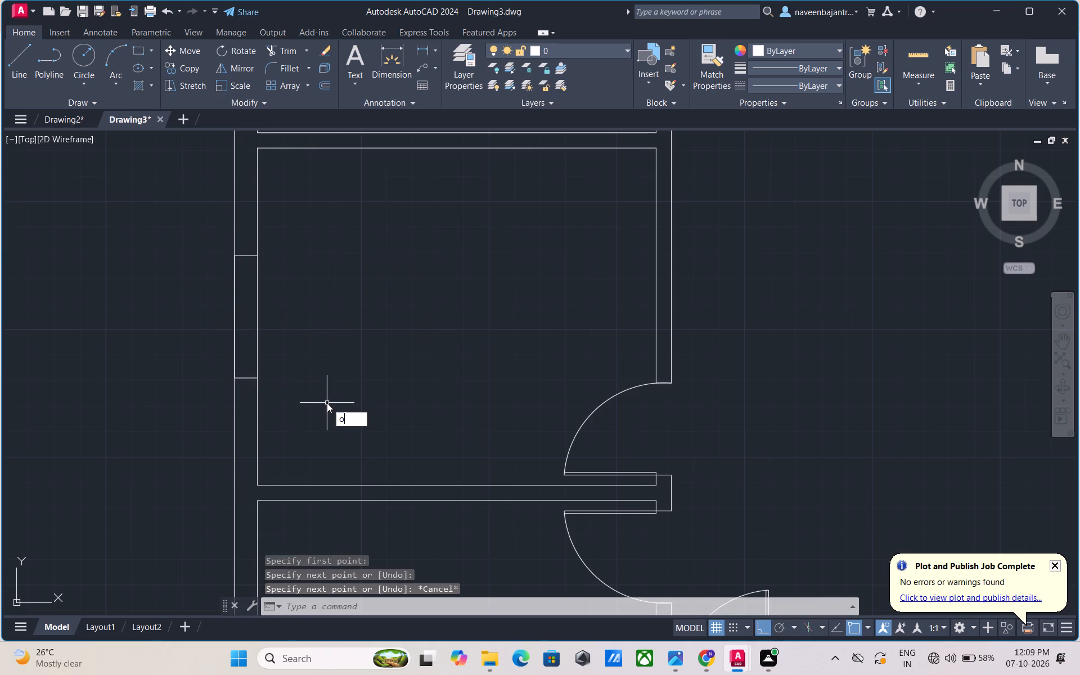
pyautogui.press('space')
pyautogui.press('space')
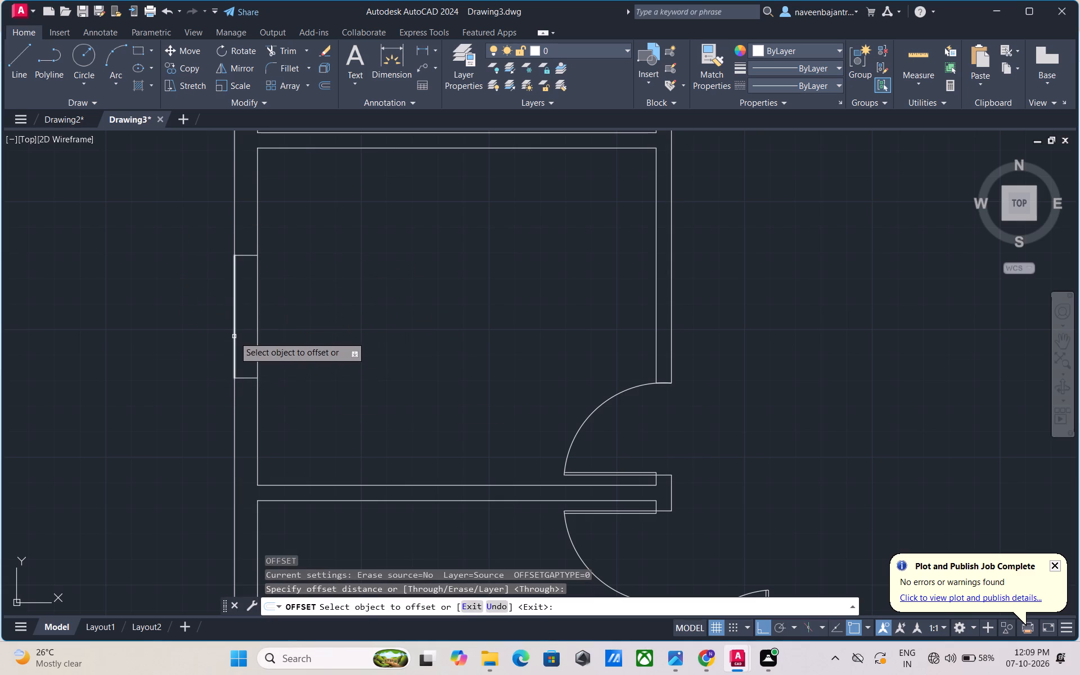
pyautogui.click(234, 336)
pyautogui.press('3')
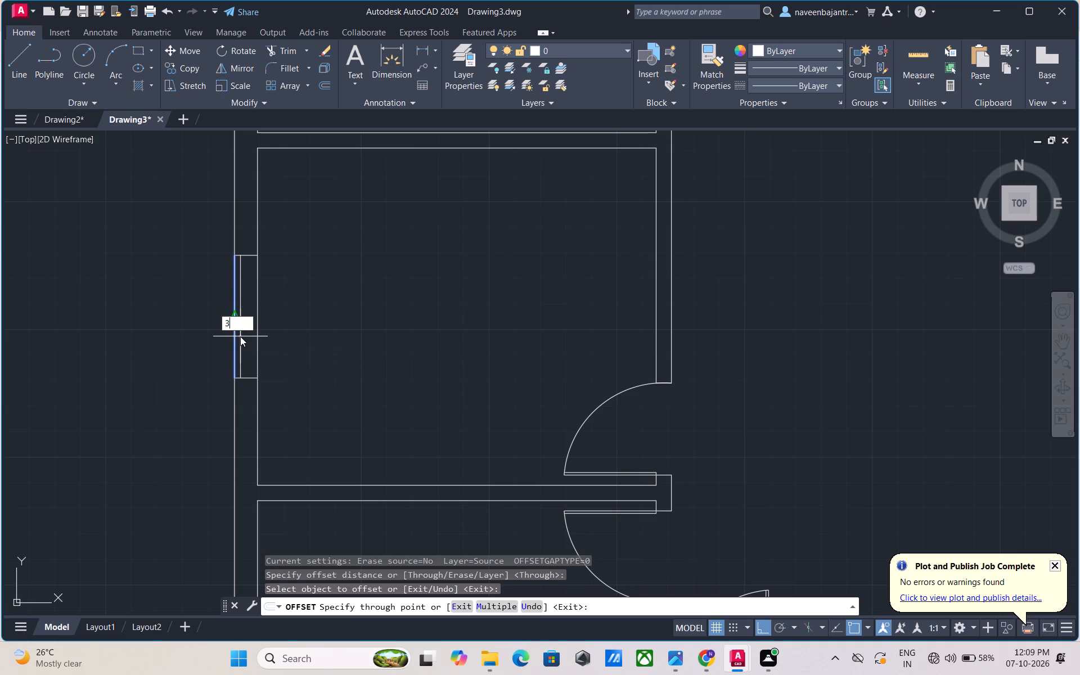
pyautogui.hotkey('shift', '"')
pyautogui.press('Return')
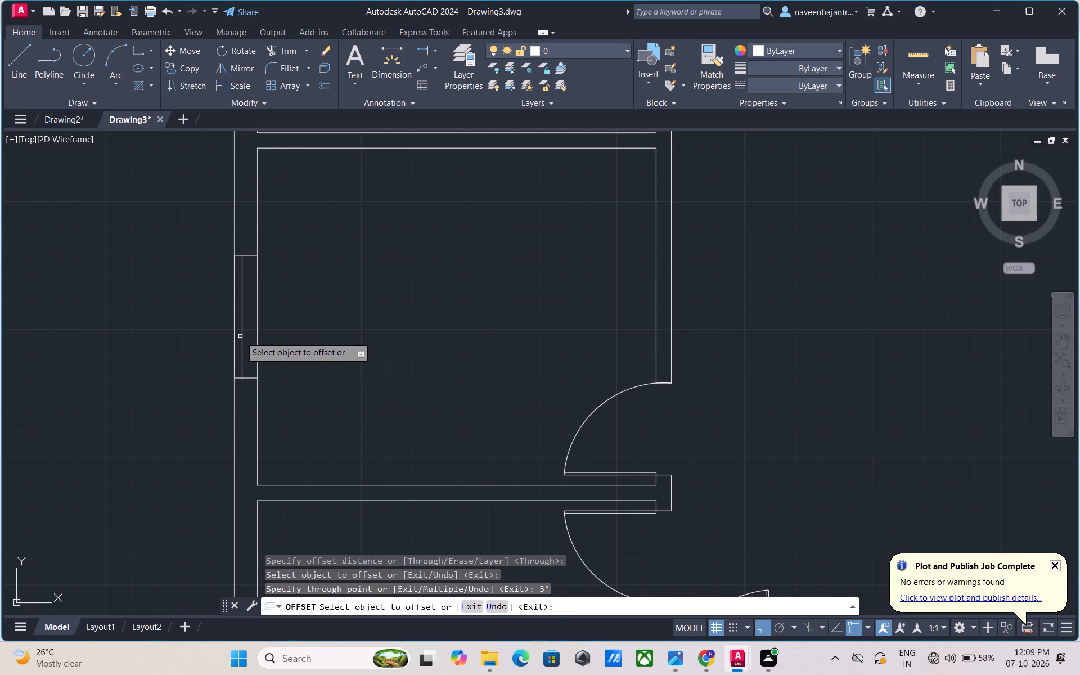
pyautogui.click(241, 346)
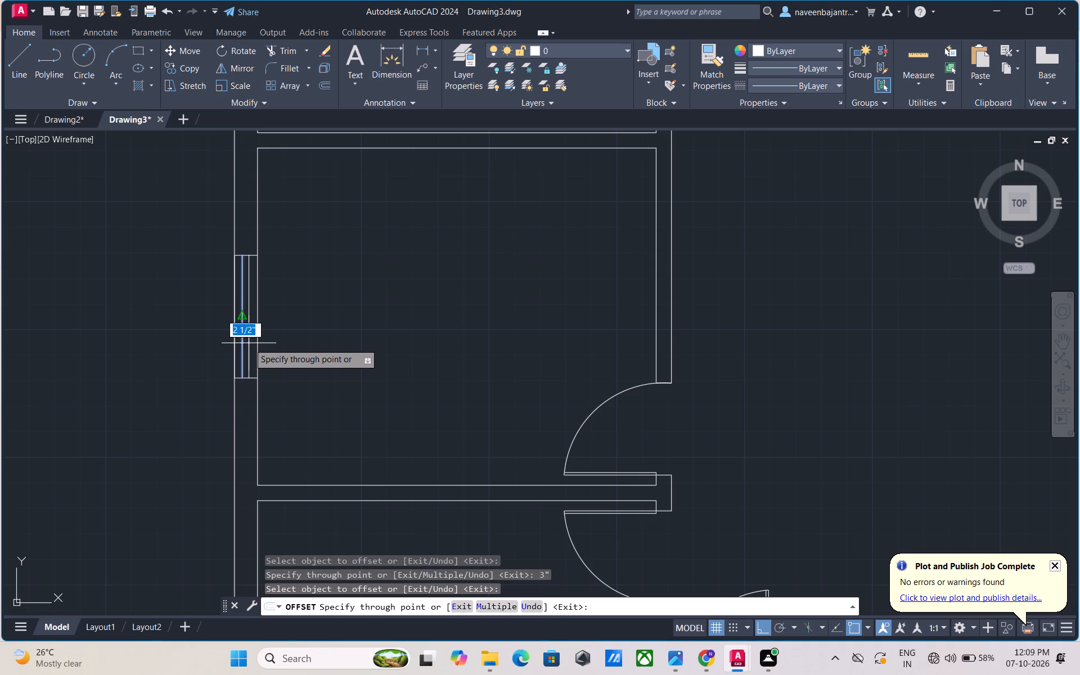
pyautogui.write('3"')
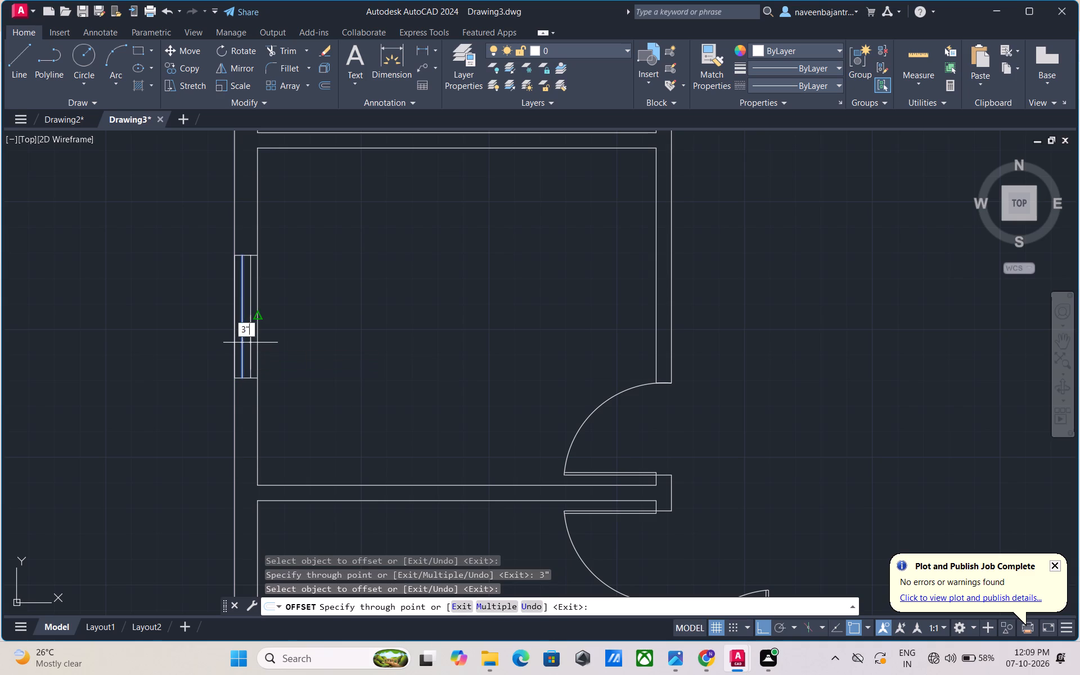
pyautogui.press('Return')
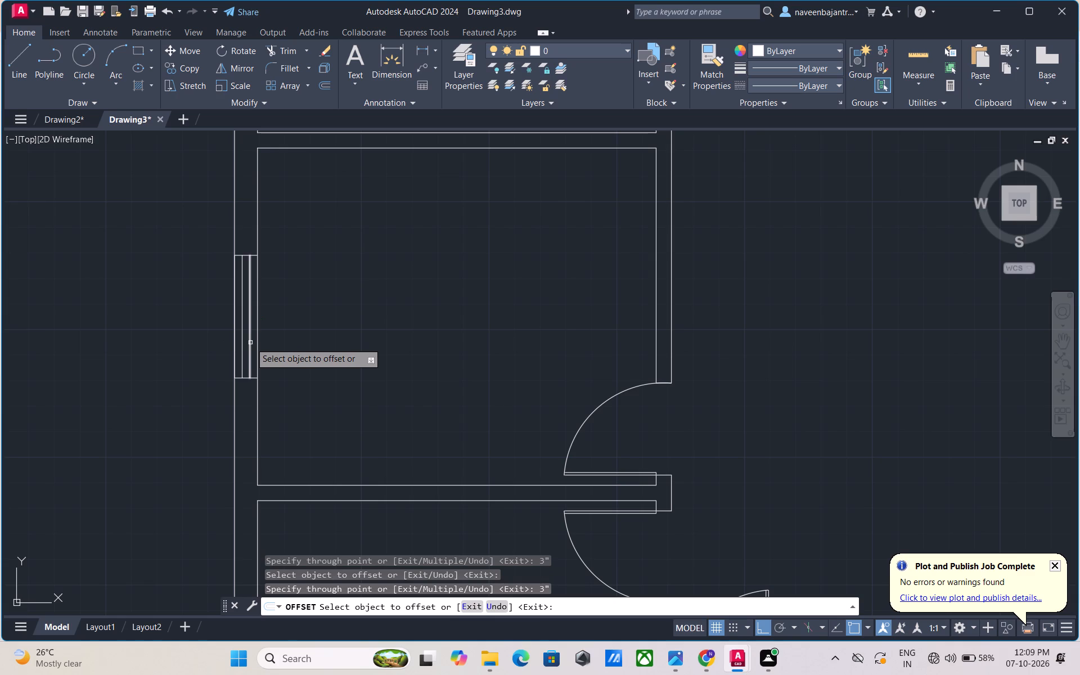
pyautogui.press('Escape')
# Draw a line southward across the south wall from the midpoint of the southwest room's inner face, ending beyond the outer face.
pyautogui.scroll(-2, 310, 379)
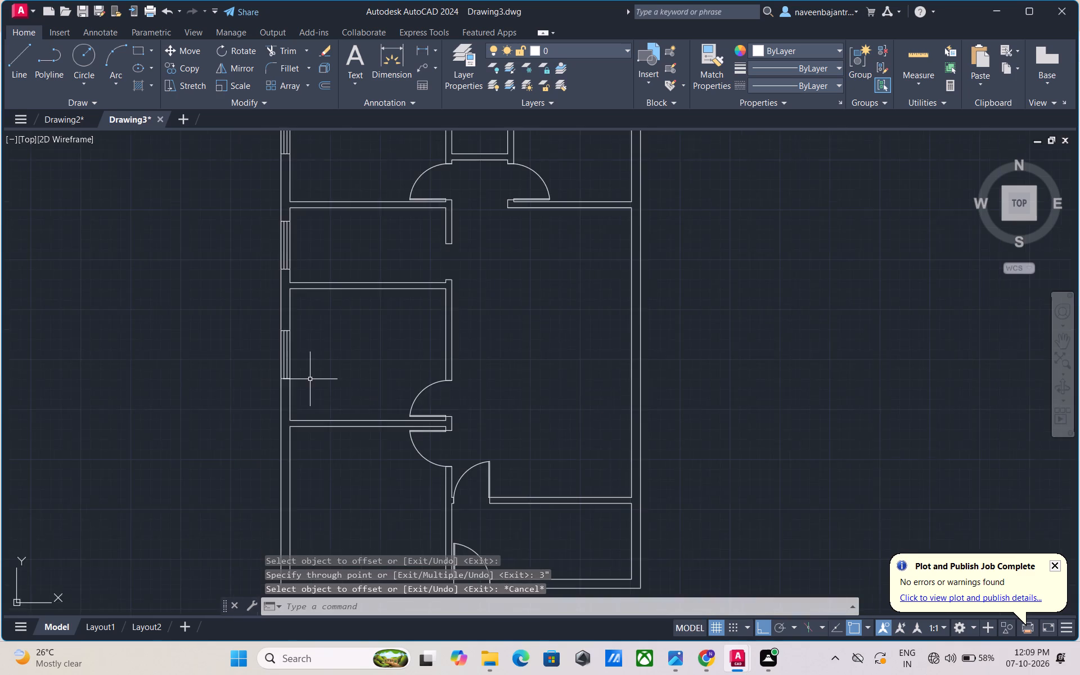
pyautogui.scroll(-1, 310, 379)
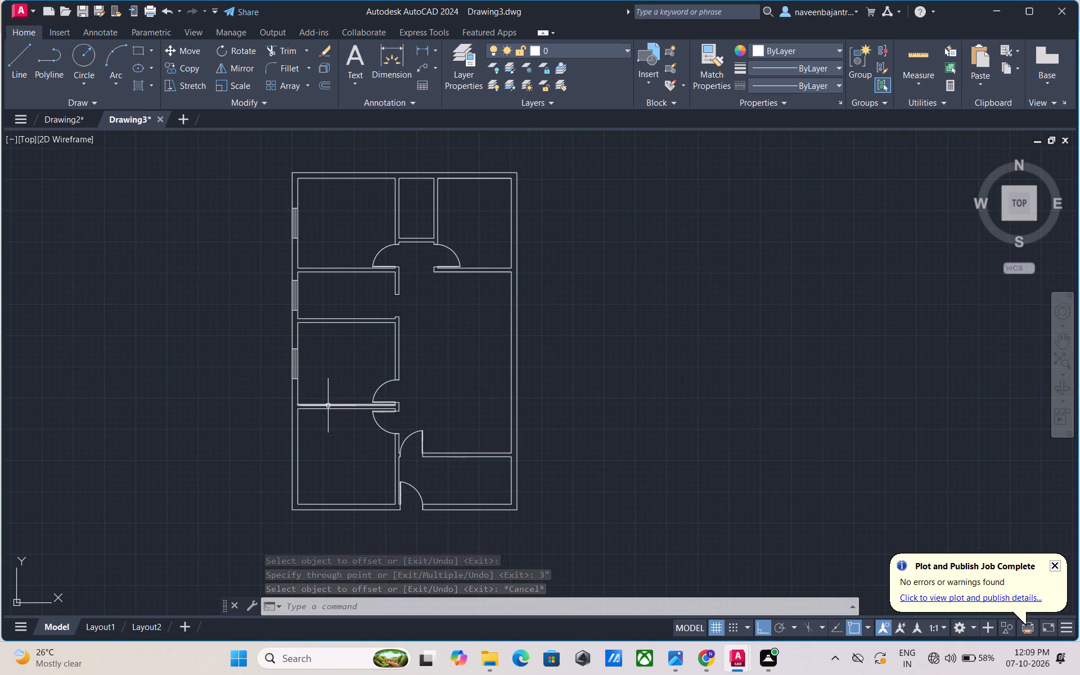
pyautogui.moveTo(330, 457); pyautogui.dragTo(320, 416, button='middle')
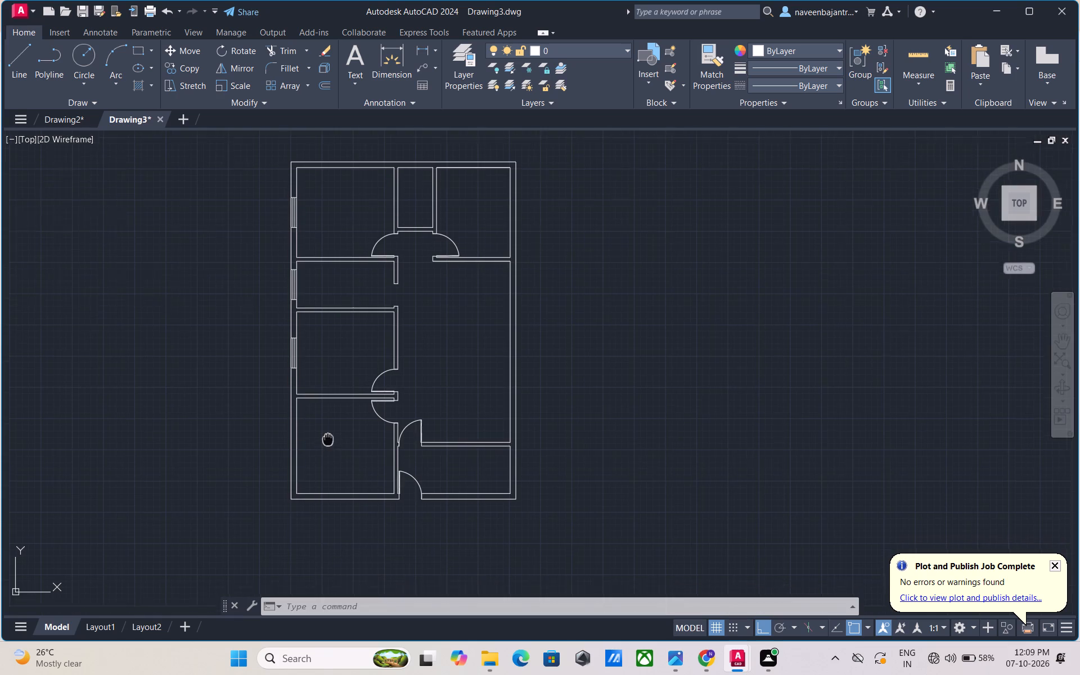
pyautogui.moveTo(320, 416); pyautogui.dragTo(287, 341, button='middle')
pyautogui.scroll(2, 296, 367)
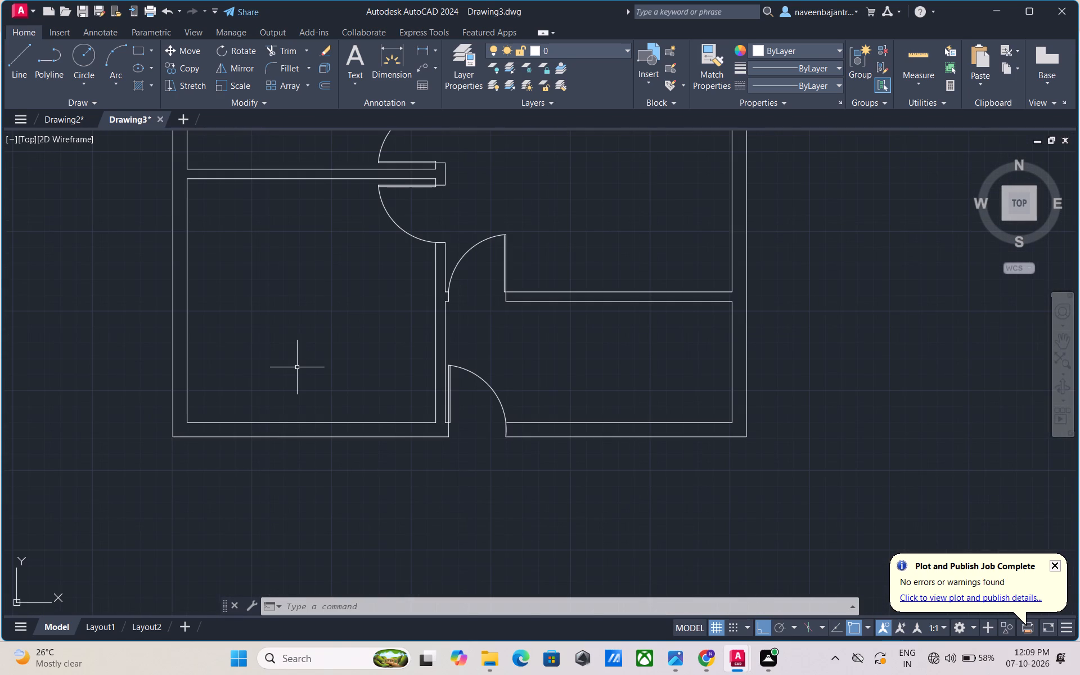
pyautogui.scroll(1, 305, 368)
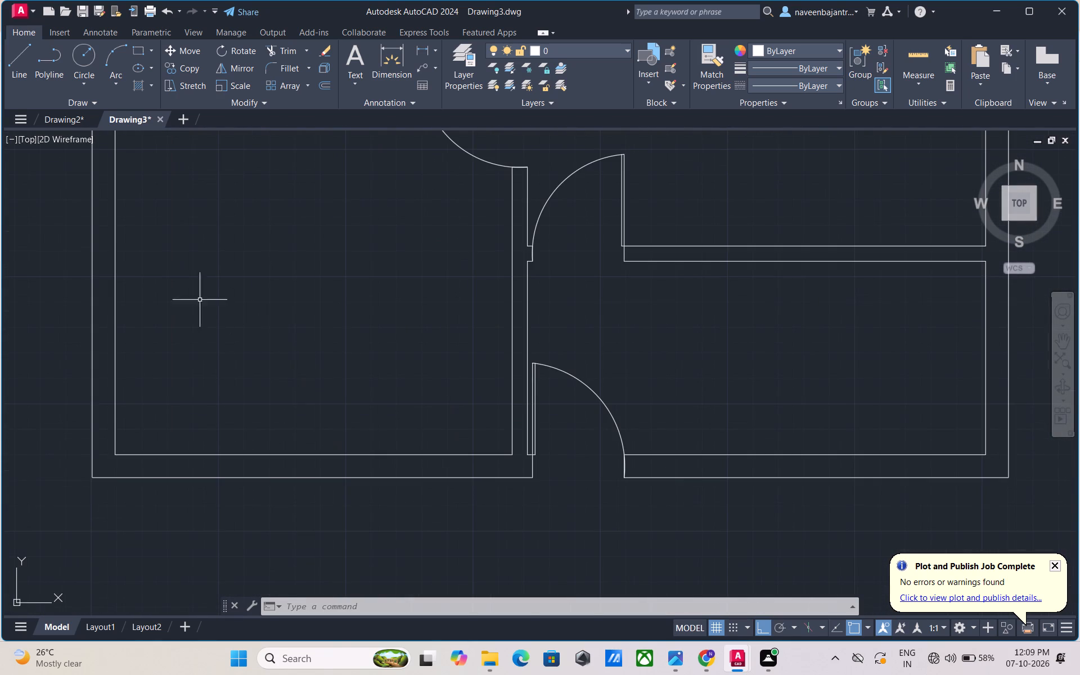
pyautogui.press('Escape')
pyautogui.write('l')
pyautogui.press('space')
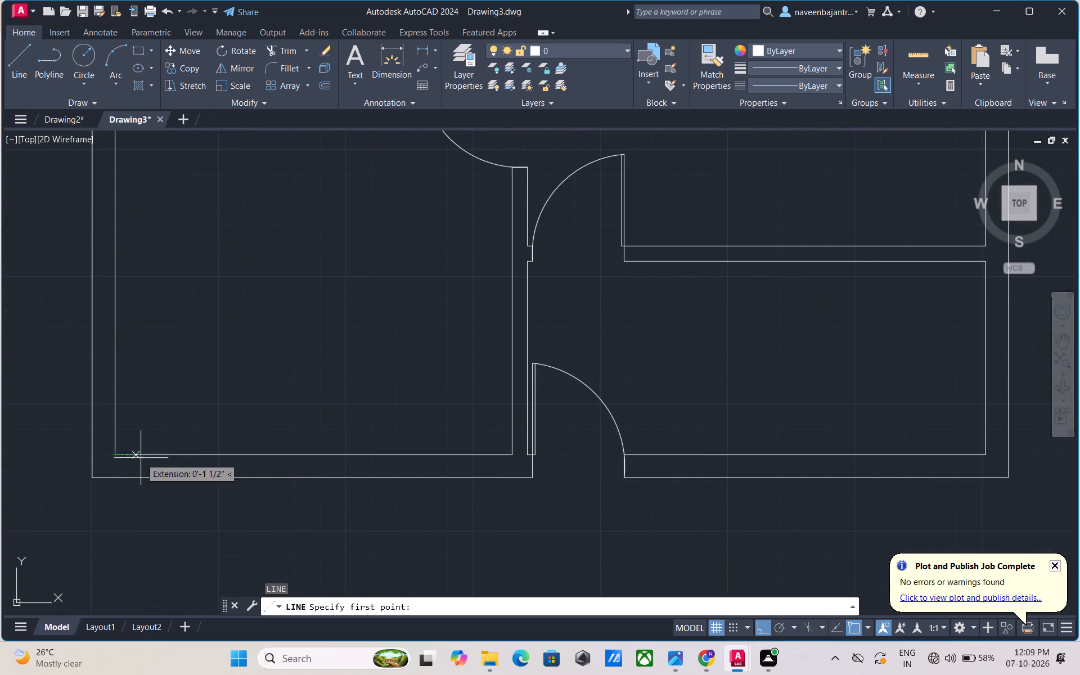
pyautogui.click(313, 456)
pyautogui.click(314, 502)
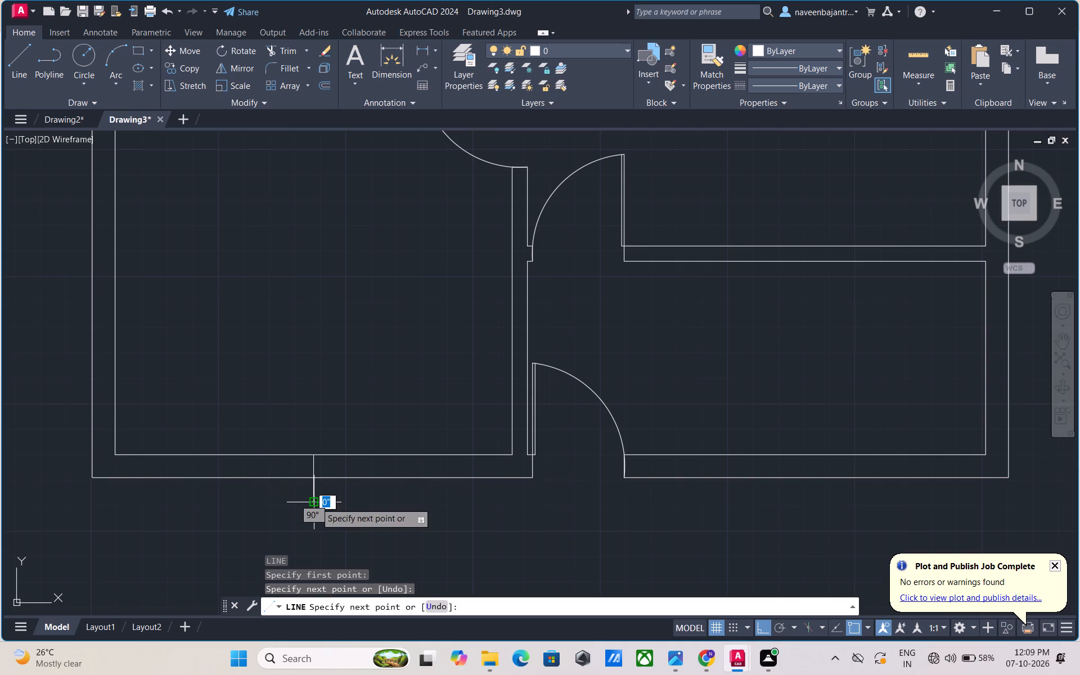
pyautogui.press('Escape')
# Trim the new line's overhang beyond the south wall's outer face.
pyautogui.press('t')
pyautogui.press('r')
pyautogui.press('space')
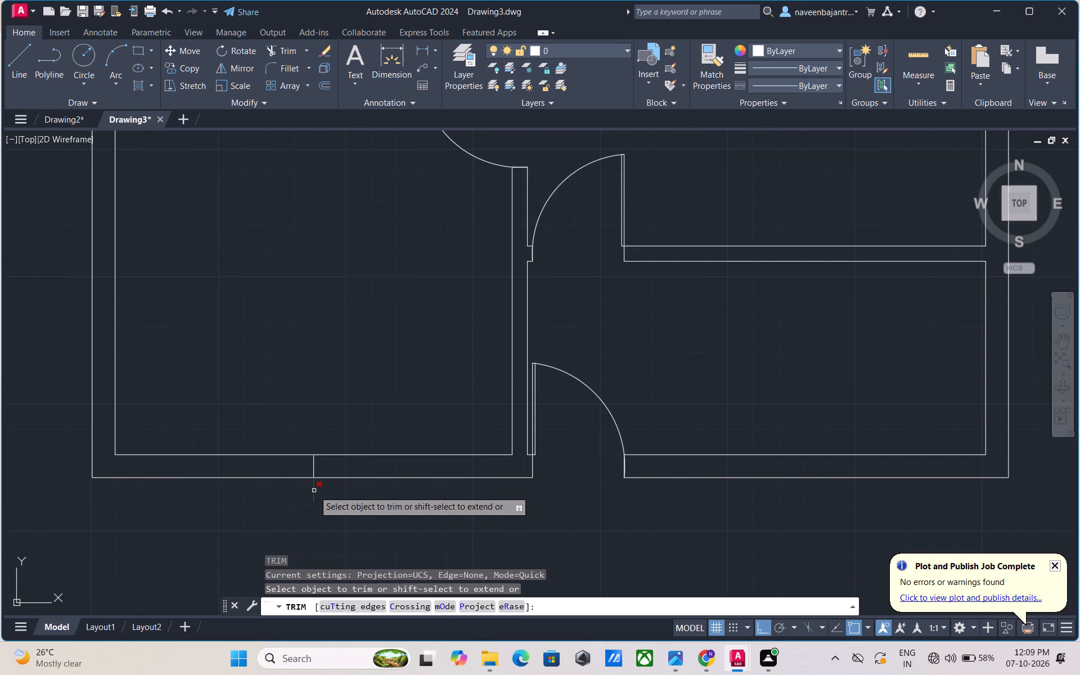
pyautogui.click(314, 490)
pyautogui.press('Escape')
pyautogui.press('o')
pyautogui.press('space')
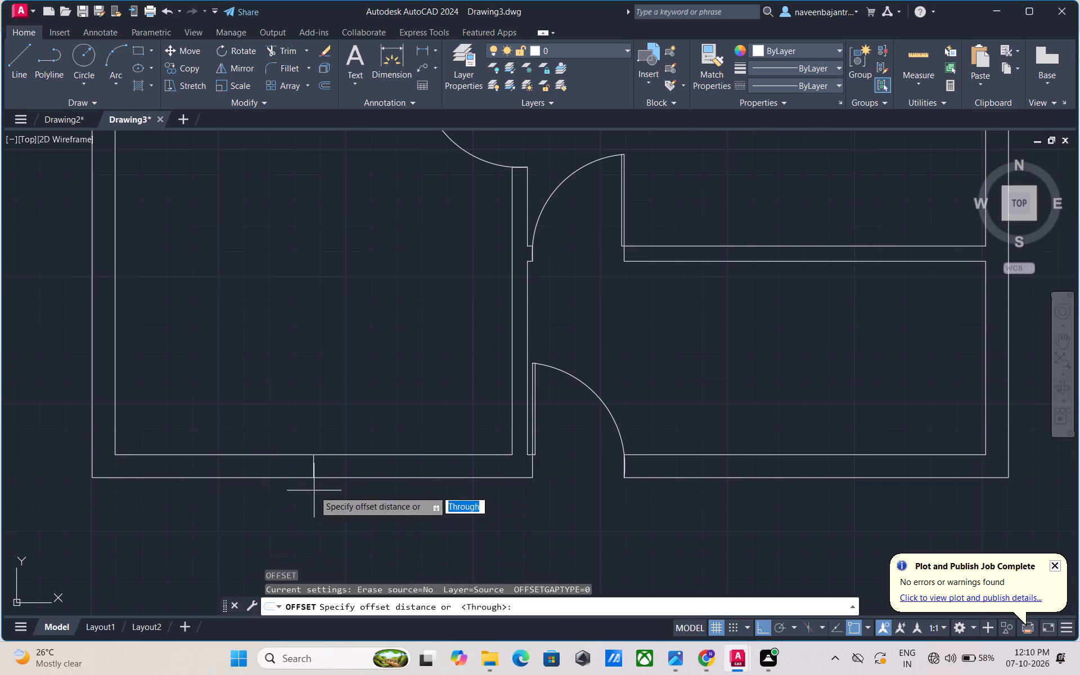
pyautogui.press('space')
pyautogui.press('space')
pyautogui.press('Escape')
# Offset the southwest room's line across the south wall 2' west and 2' east to form the window's jamb lines.
pyautogui.press('o')
pyautogui.press('space')
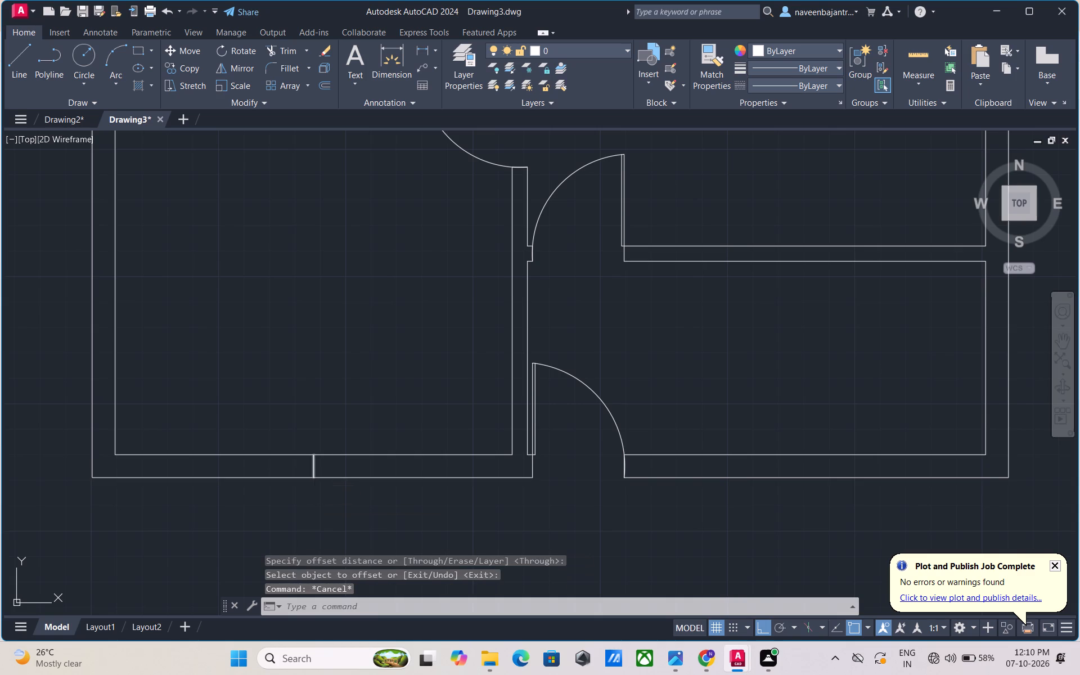
pyautogui.press('space')
pyautogui.click(313, 471)
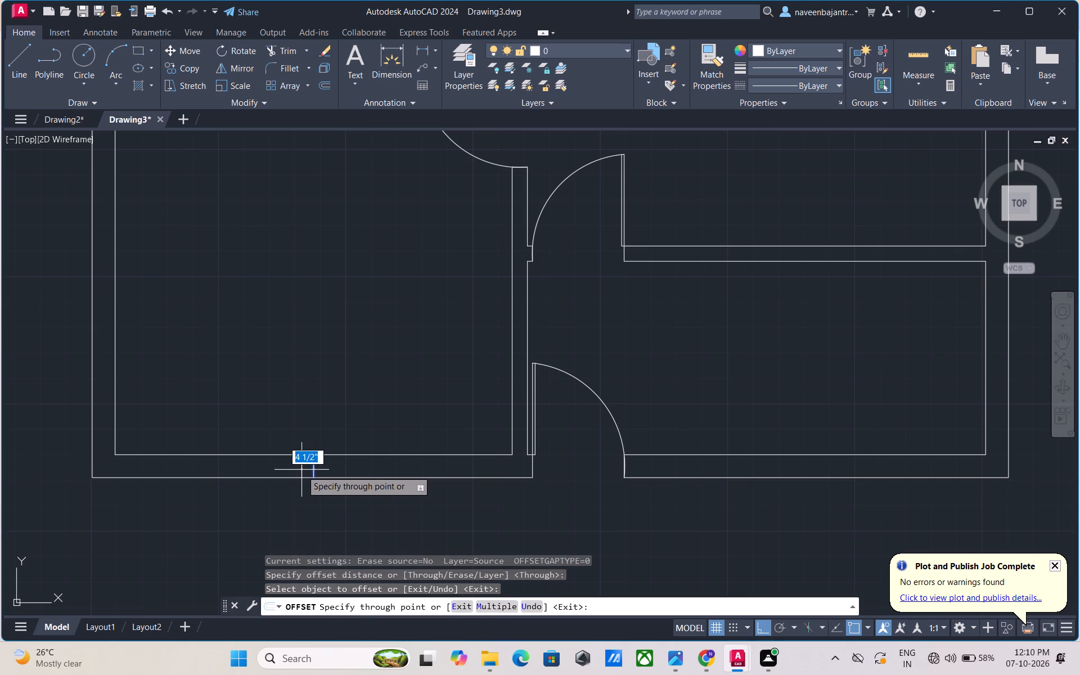
pyautogui.press('2')
pyautogui.press("'")
pyautogui.press('Return')
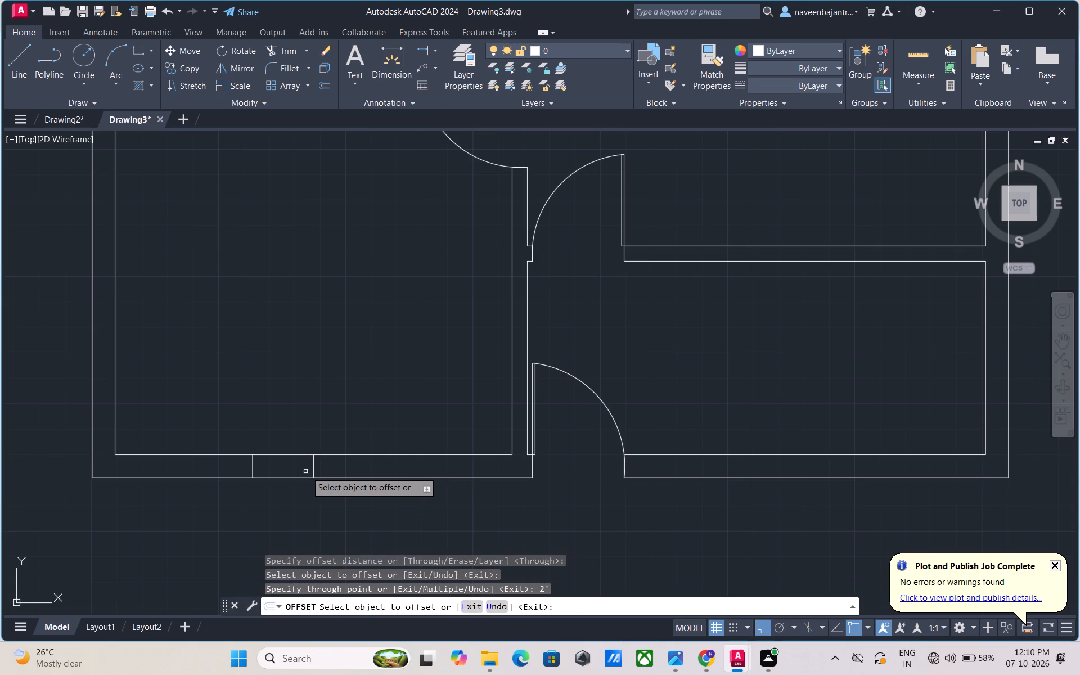
pyautogui.click(314, 471)
pyautogui.press('2')
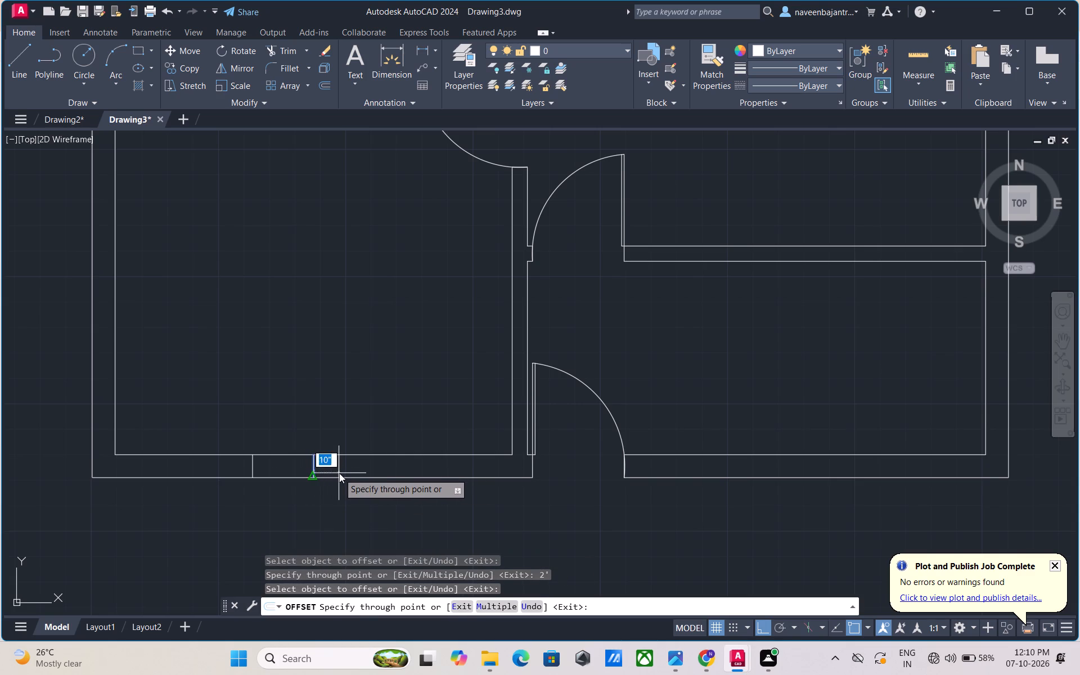
pyautogui.press("'")
pyautogui.press('Return')
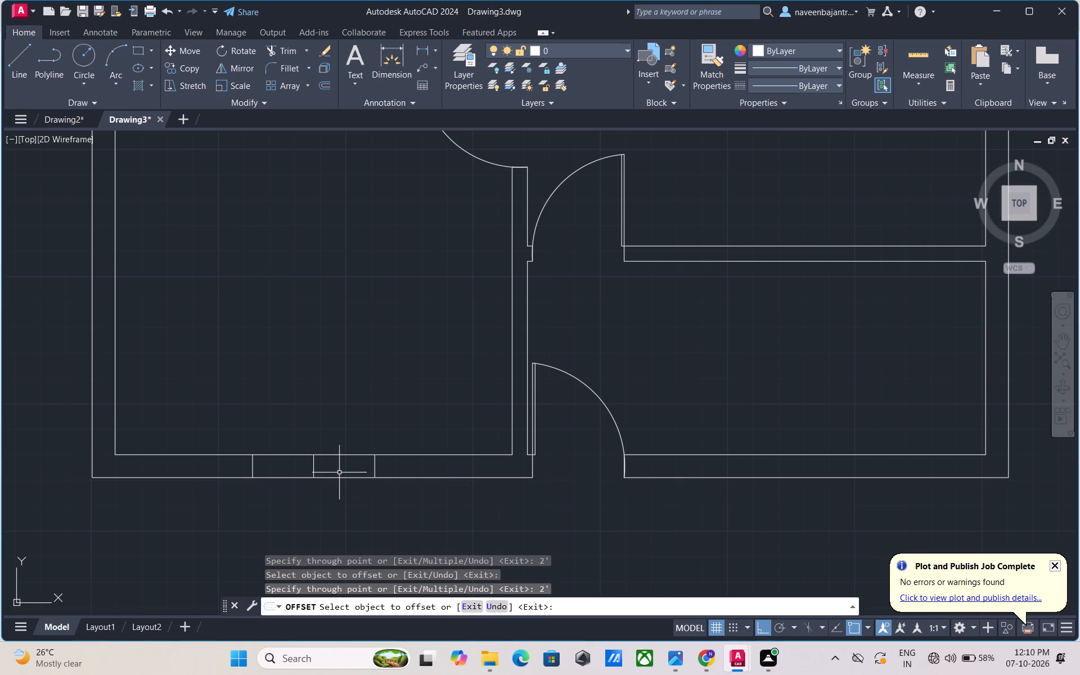
pyautogui.press('Escape')
# Trim away the middle line across the south wall between the two jamb lines.
pyautogui.write('tr')
pyautogui.press('space')
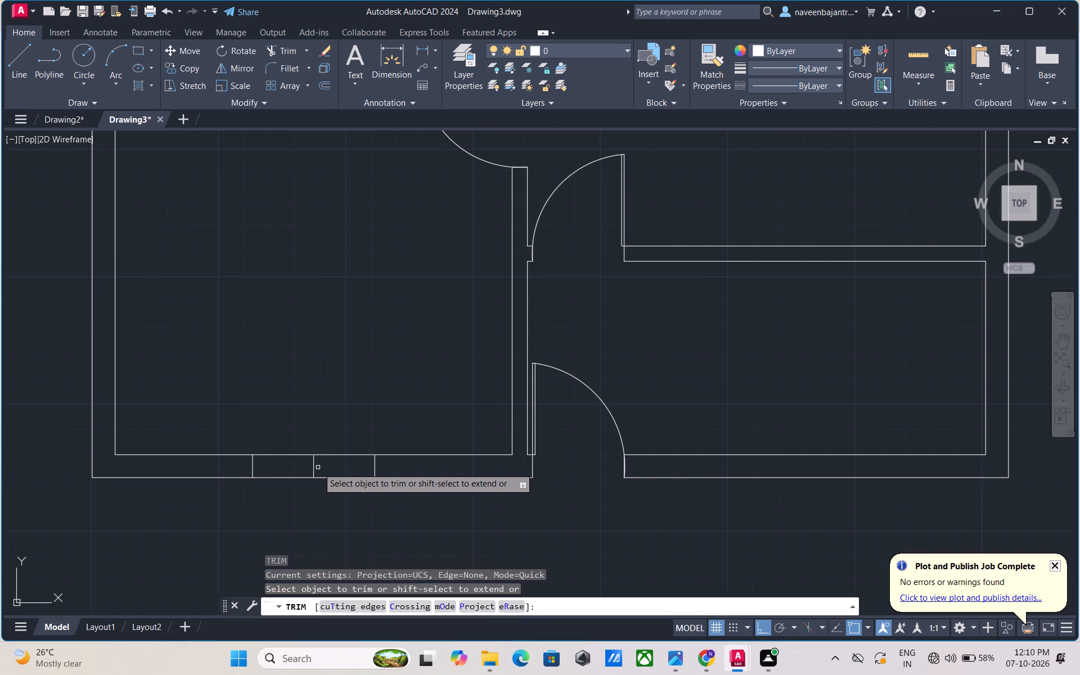
pyautogui.click(314, 469)
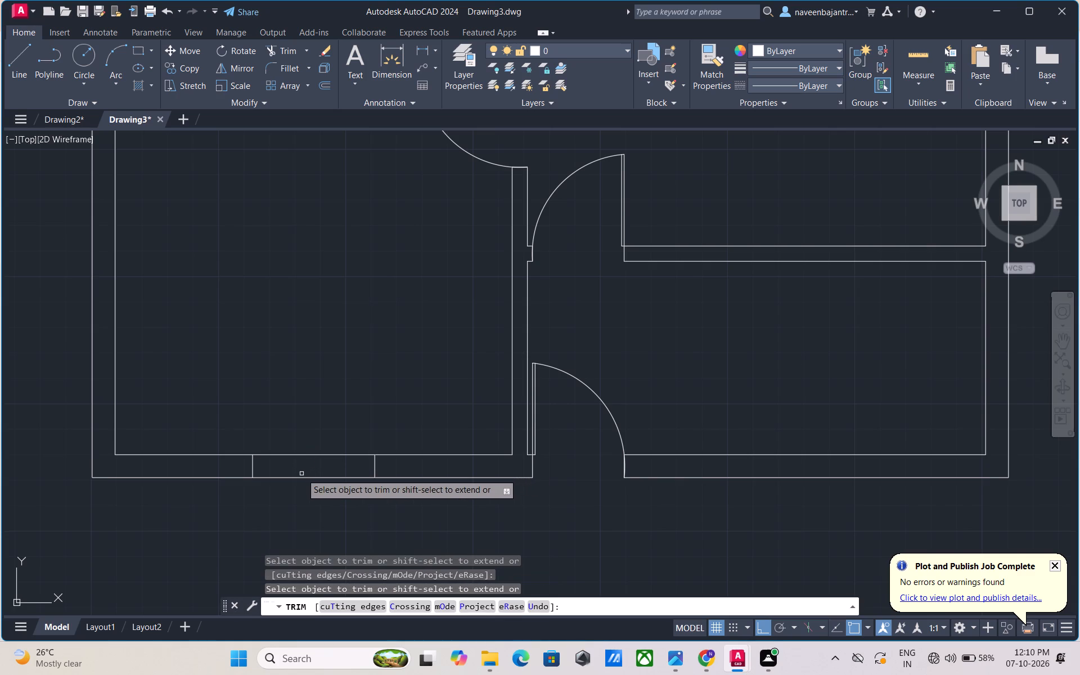
pyautogui.press('Escape')
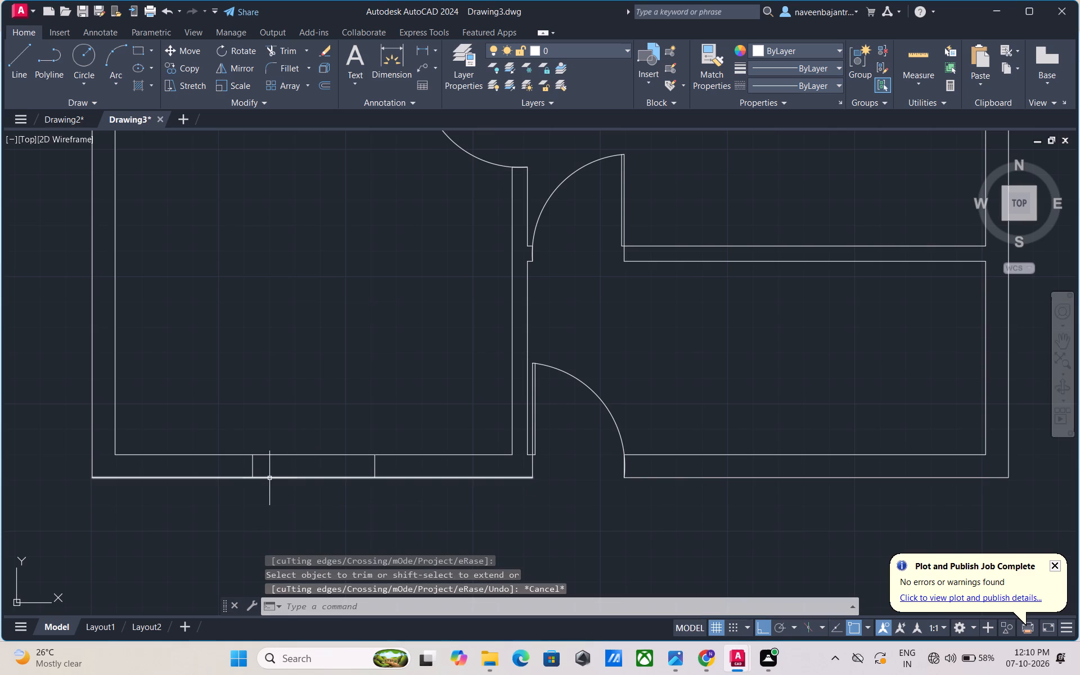
# Draw a line along the south wall's outer face from the west jamb line to the east jamb line of the southwest room's window.
pyautogui.press('l')
pyautogui.press('space')
pyautogui.click(255, 476)
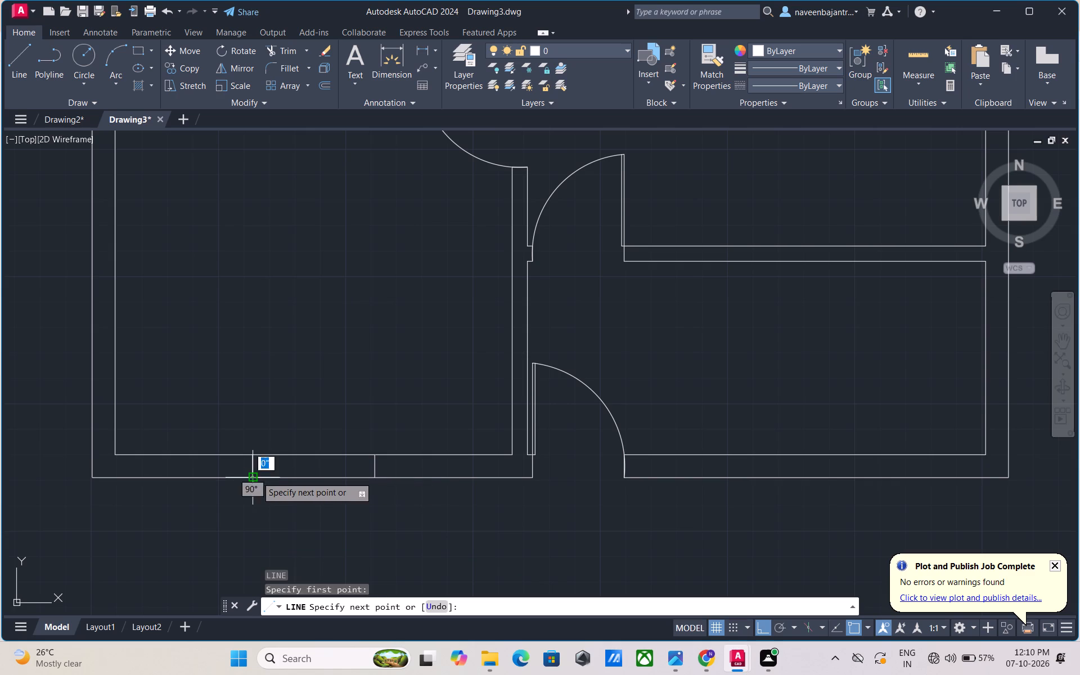
pyautogui.click(371, 480)
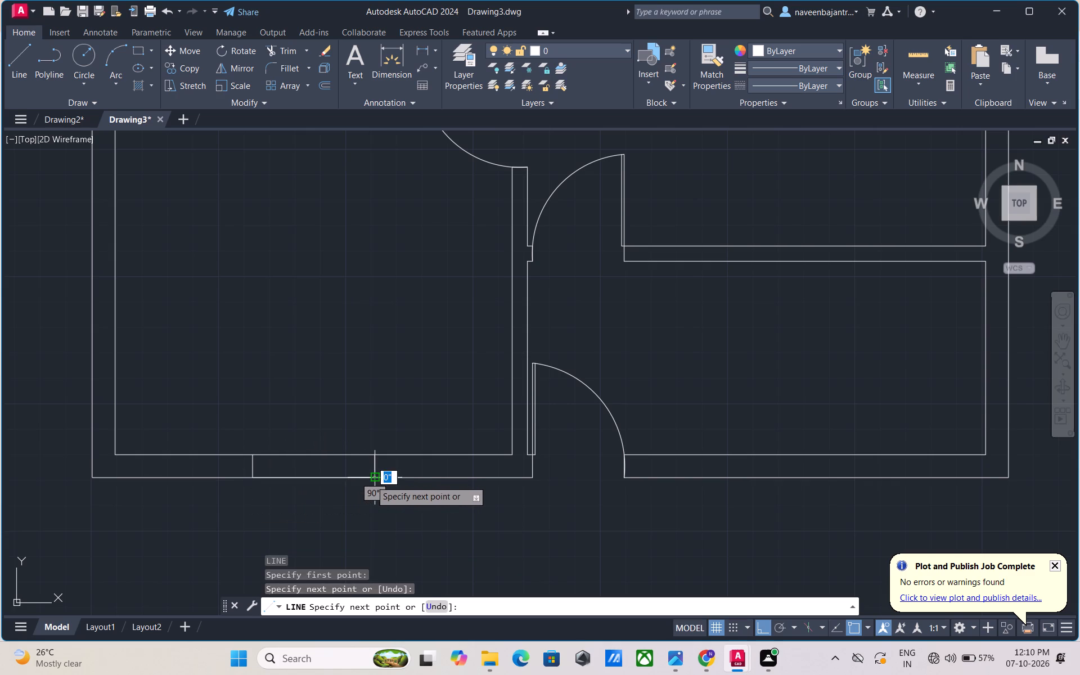
pyautogui.press('Escape')
pyautogui.press('p')
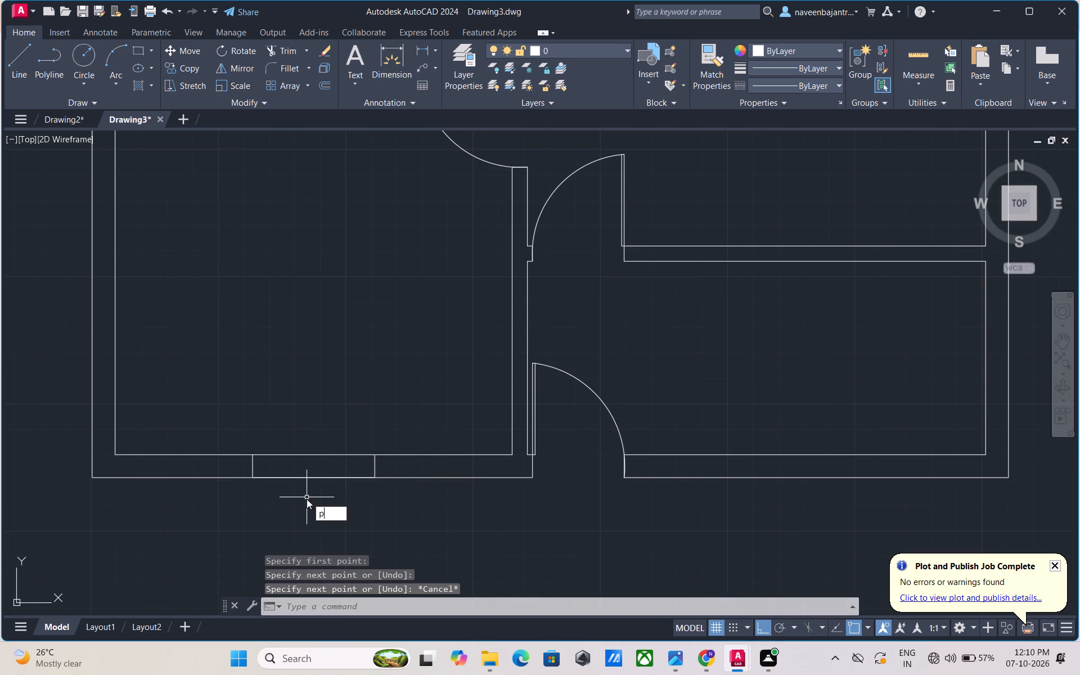
pyautogui.press('Escape')
# Offset the southwest window's outer-face line 3" north, and offset that copy another 3" north, to form the glazing lines.
pyautogui.press('o')
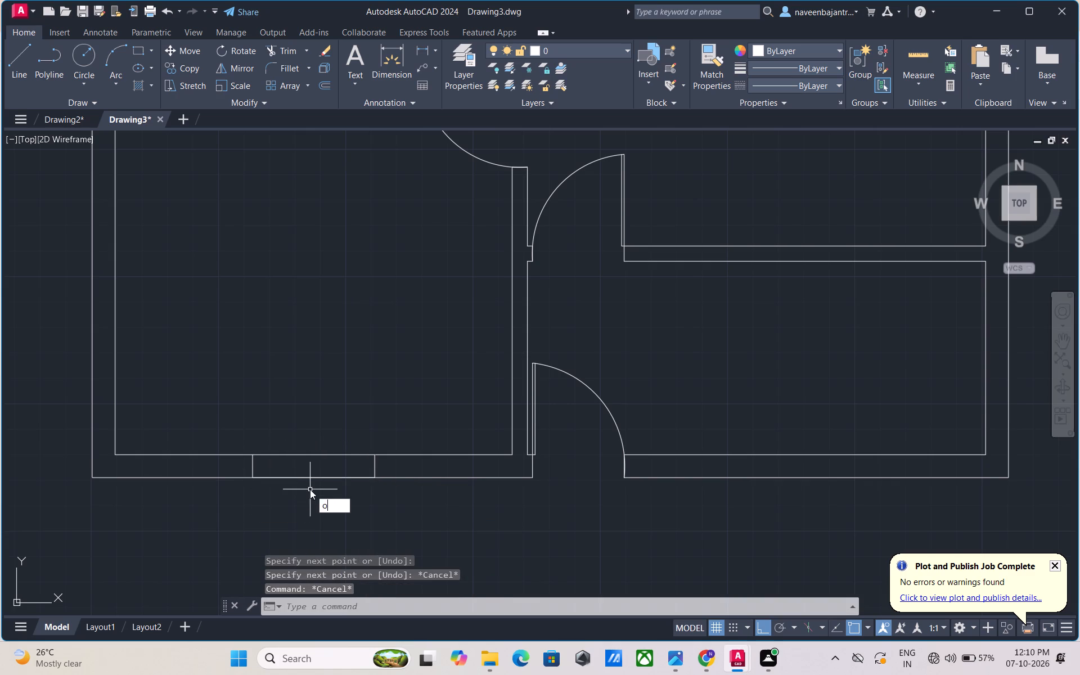
pyautogui.press('space')
pyautogui.press('space')
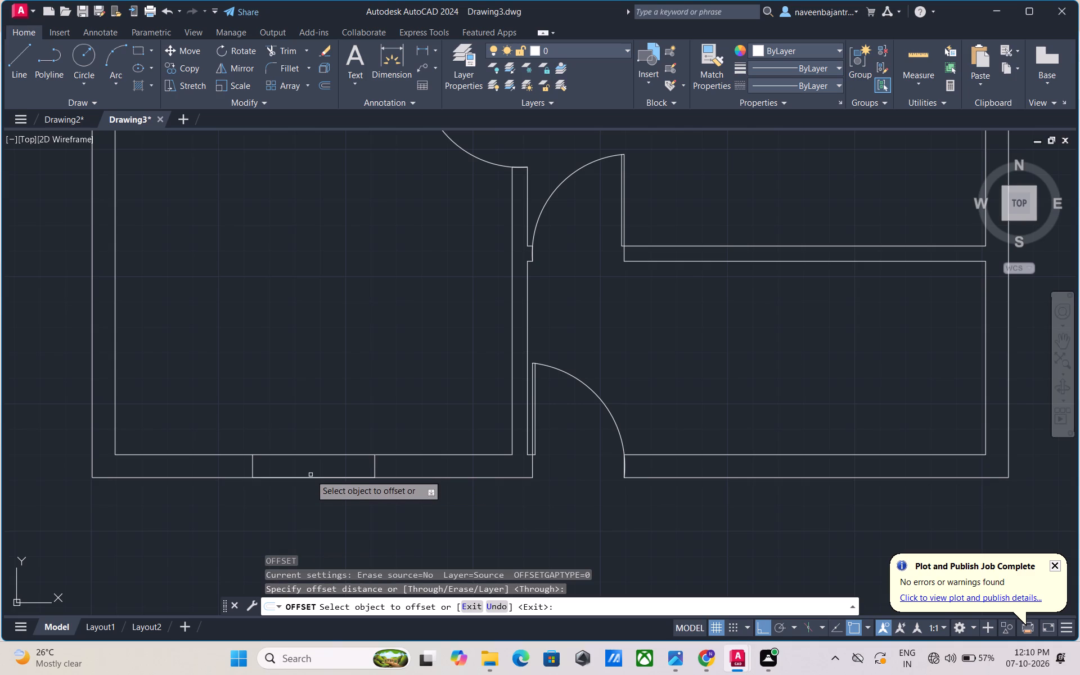
pyautogui.click(311, 478)
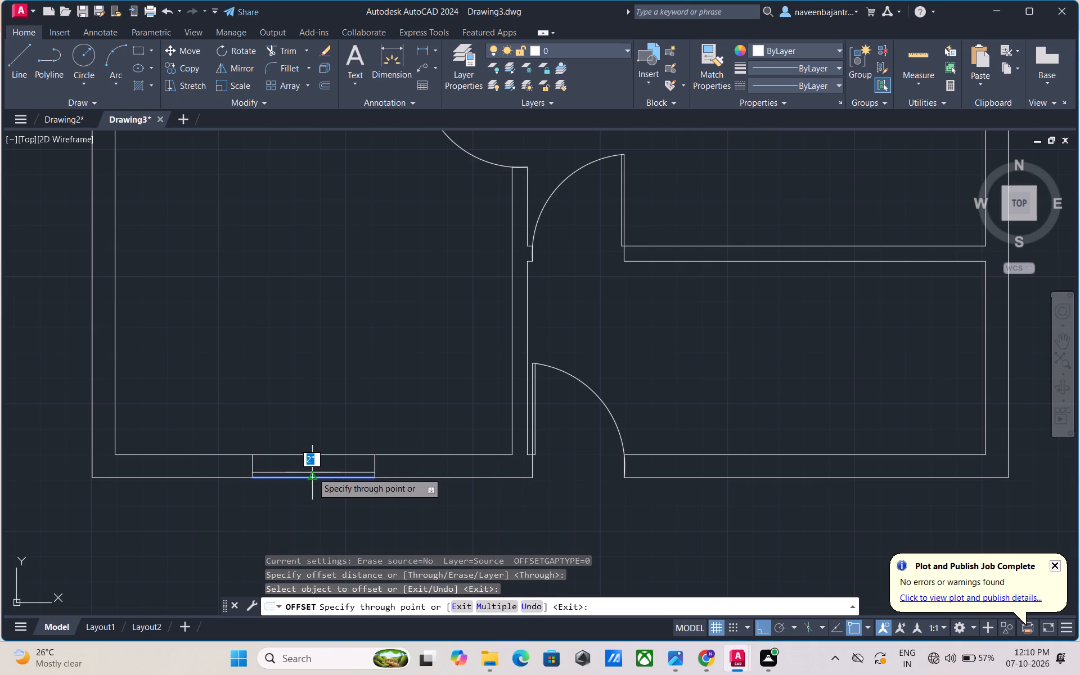
pyautogui.press('3')
pyautogui.hotkey('shift', '"')
pyautogui.press('Return')
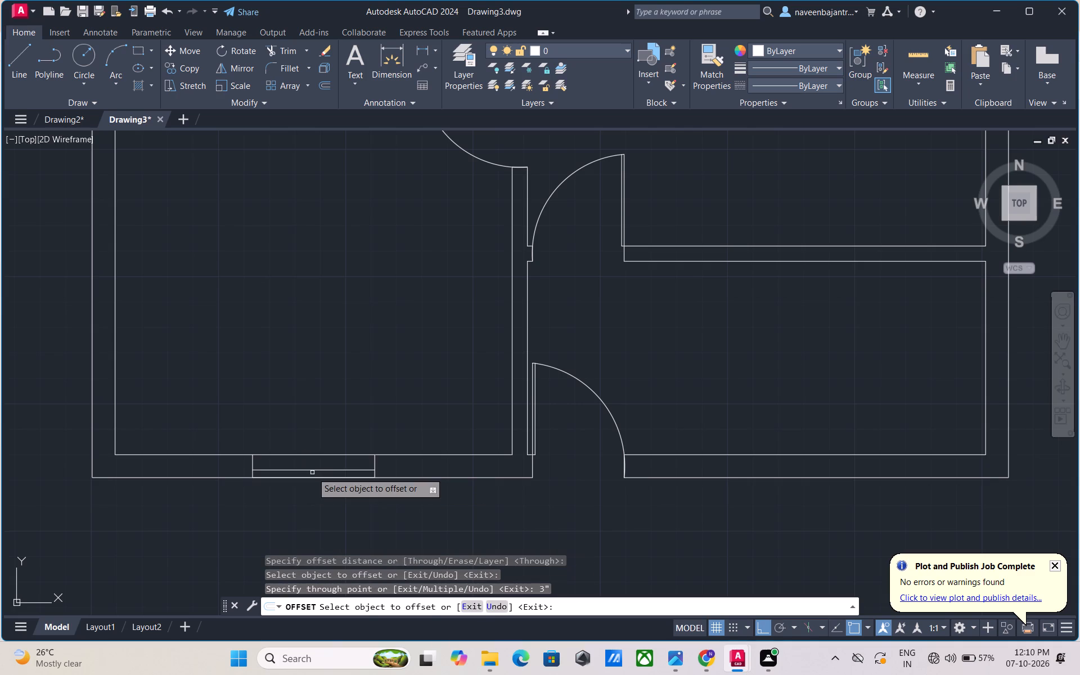
pyautogui.click(316, 470)
pyautogui.press('3')
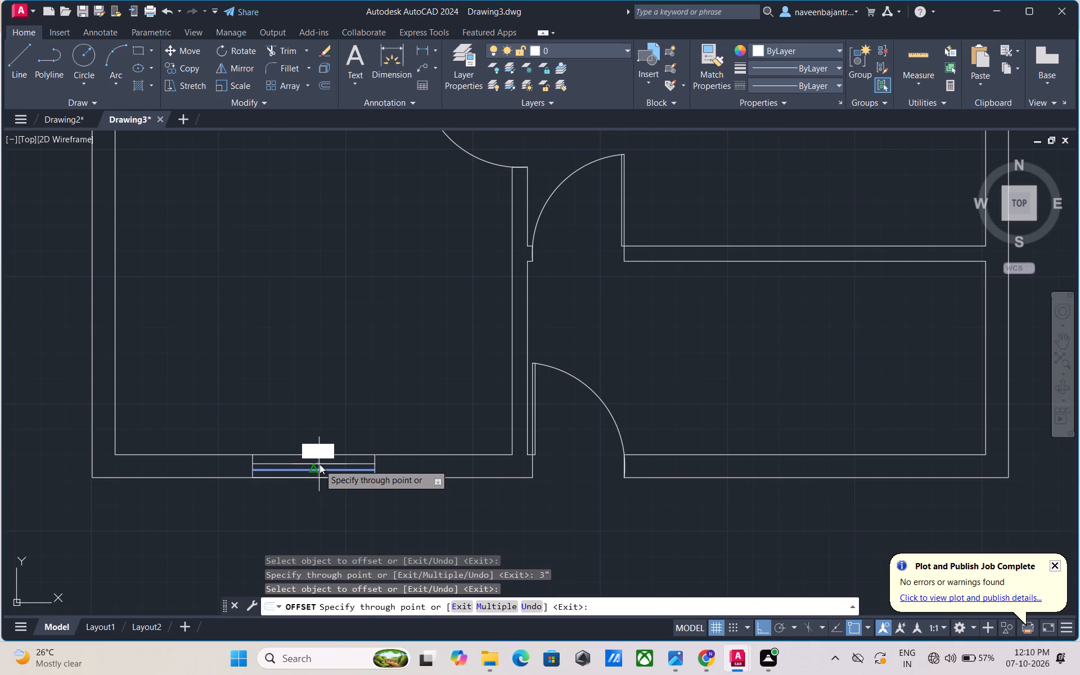
pyautogui.hotkey('shift', '"')
pyautogui.press('Return')
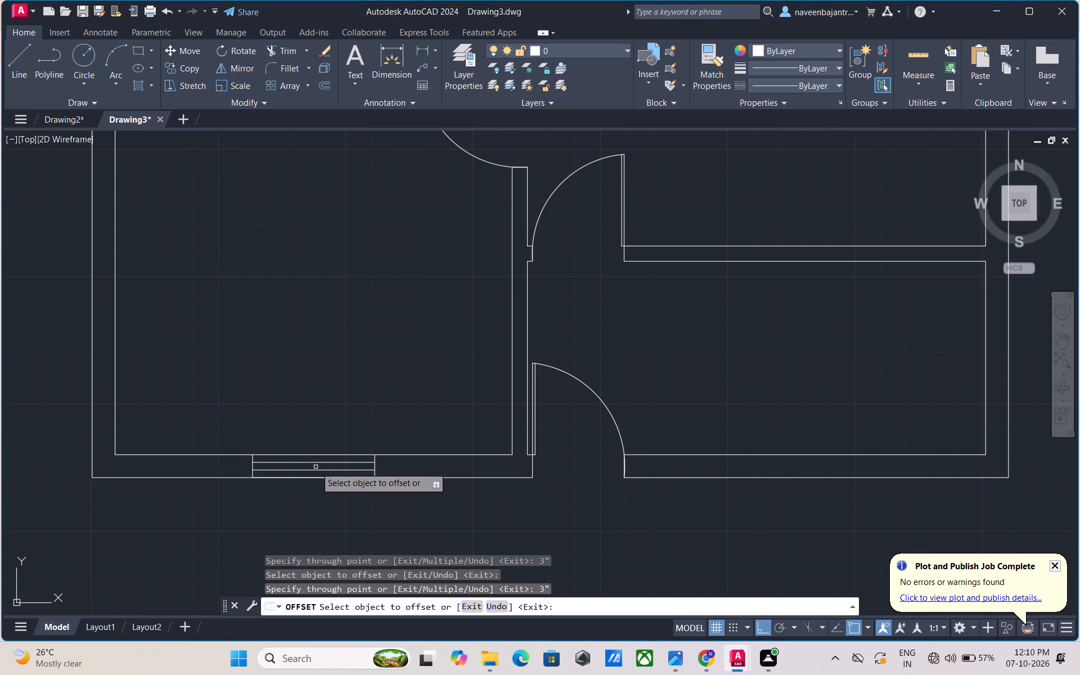
pyautogui.press('Escape')
# Draw a horizontal line across the east wall from the midpoint of the southeast room's inner wall face, extending past the outer face.
pyautogui.scroll(-2, 307, 472)
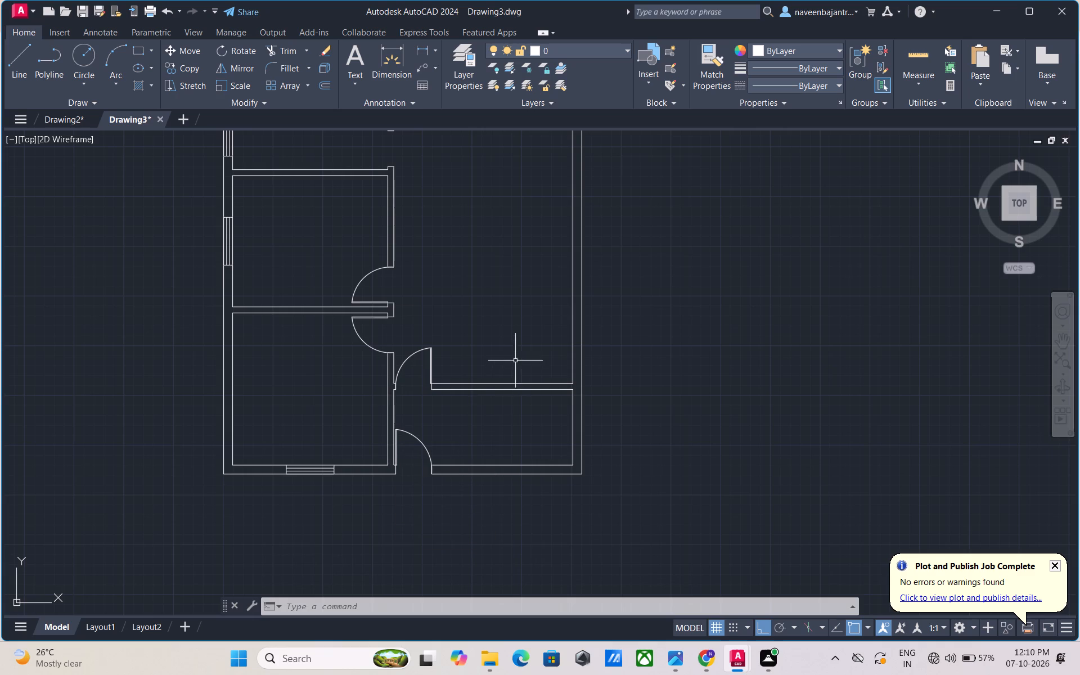
pyautogui.moveTo(521, 336); pyautogui.dragTo(498, 348, button='middle')
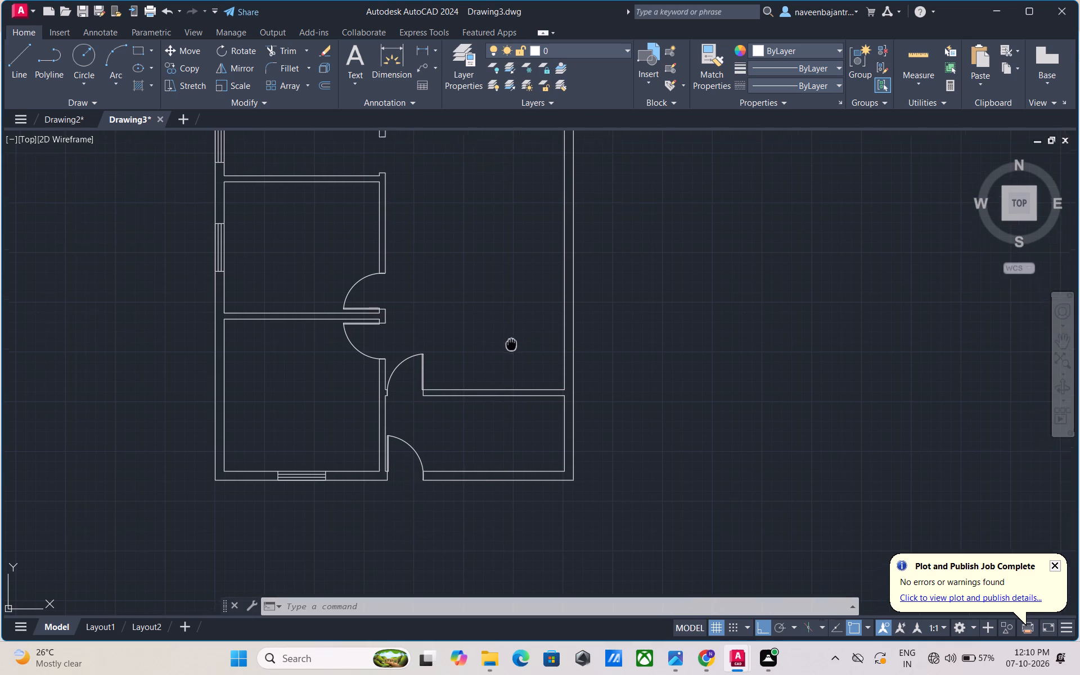
pyautogui.moveTo(498, 348); pyautogui.dragTo(404, 379, button='middle')
pyautogui.middleClick(402, 379)
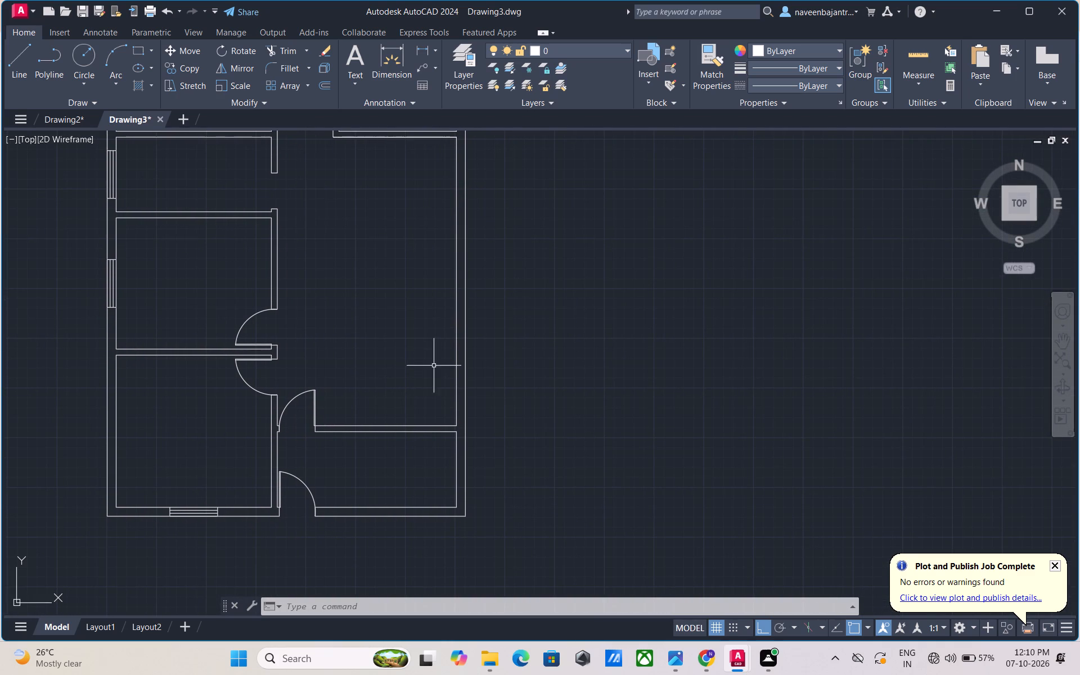
pyautogui.moveTo(439, 368); pyautogui.dragTo(237, 299, button='middle')
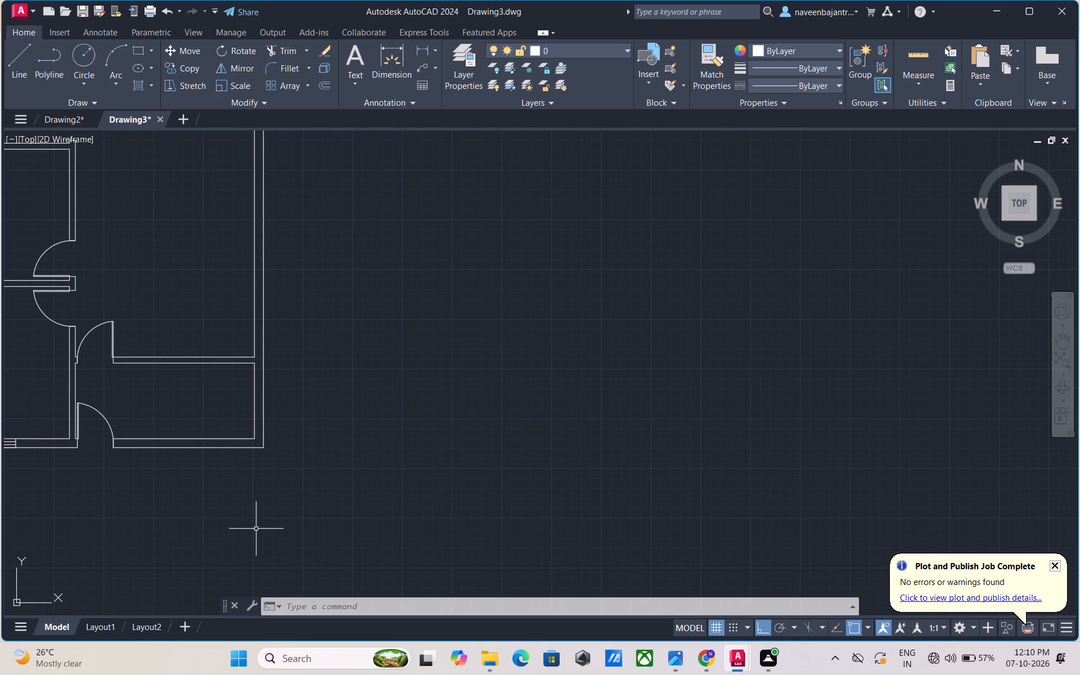
pyautogui.scroll(1, 255, 380)
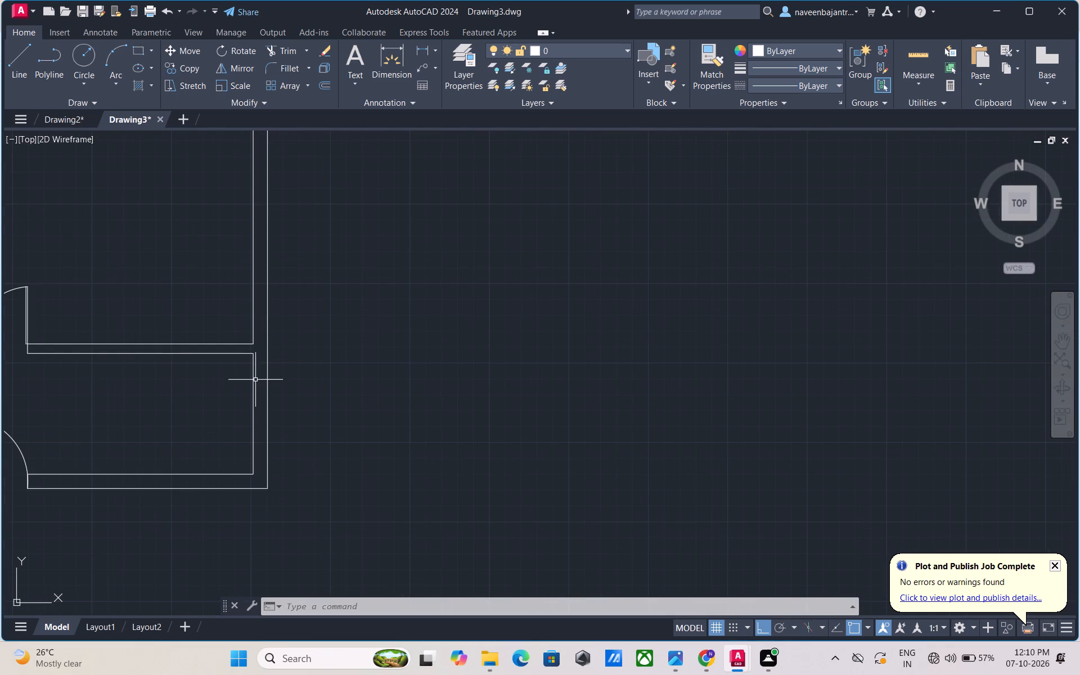
pyautogui.scroll(1, 256, 380)
pyautogui.press('Escape')
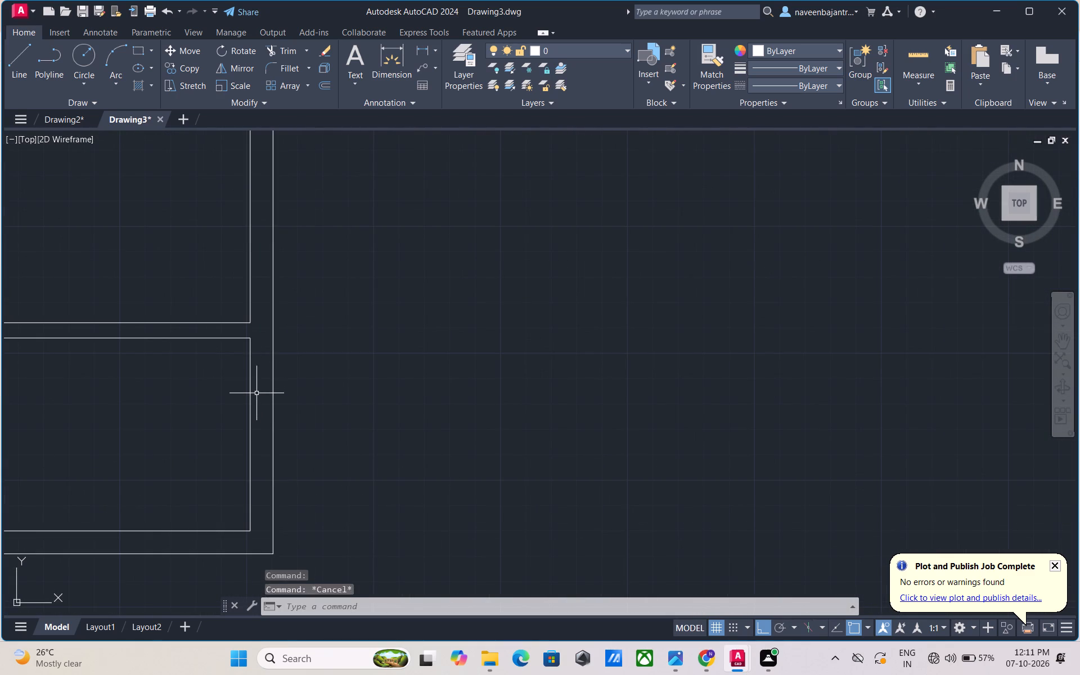
pyautogui.press('l')
pyautogui.press('space')
pyautogui.click(251, 439)
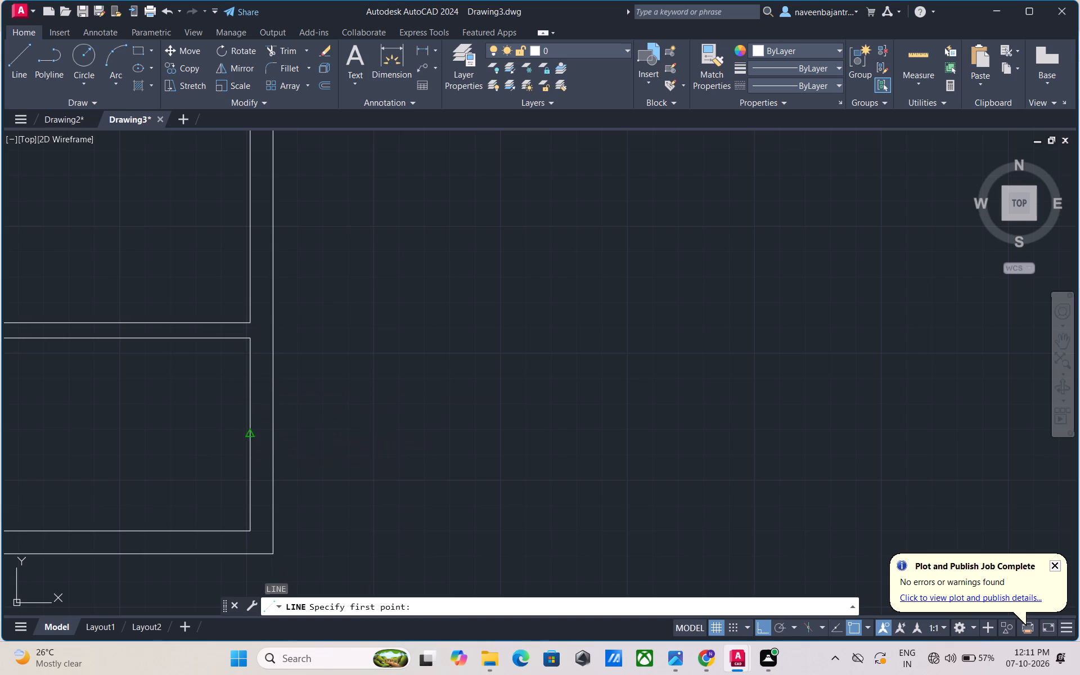
pyautogui.click(303, 437)
pyautogui.press('Escape')
# Trim the new line's overhang beyond the east wall's outer face.
pyautogui.press('t')
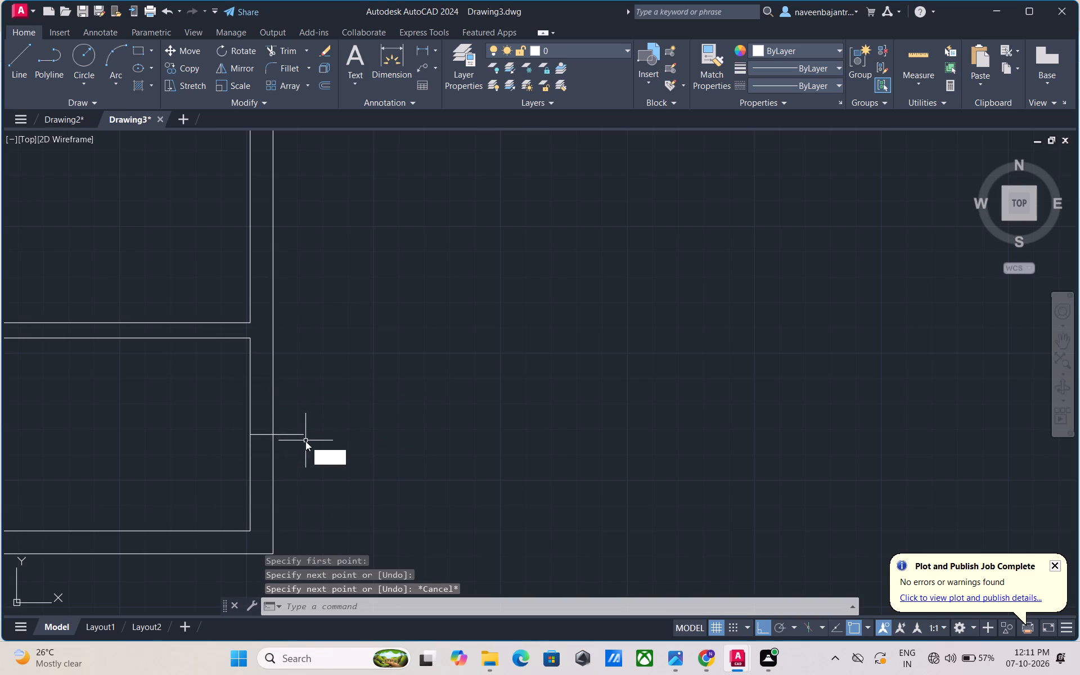
pyautogui.press('r')
pyautogui.press('space')
pyautogui.click(297, 435)
pyautogui.press('Escape')
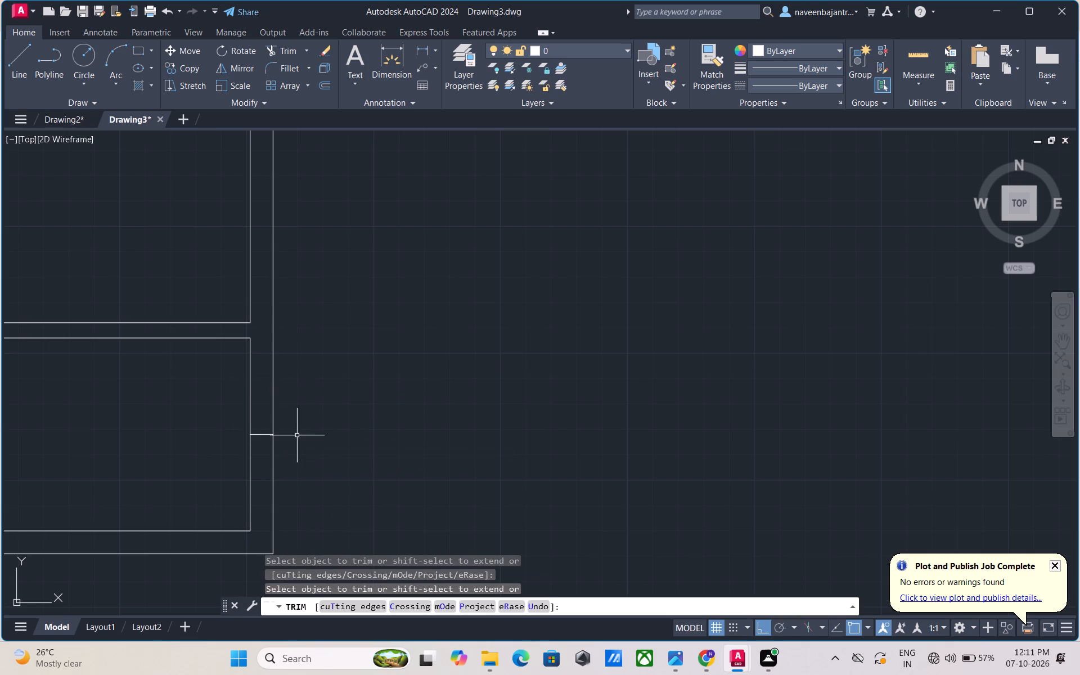
# Offset the southeast room's line across the east wall 2' north and 2' south to form the window's jamb lines.
pyautogui.press('o')
pyautogui.press('space')
pyautogui.press('space')
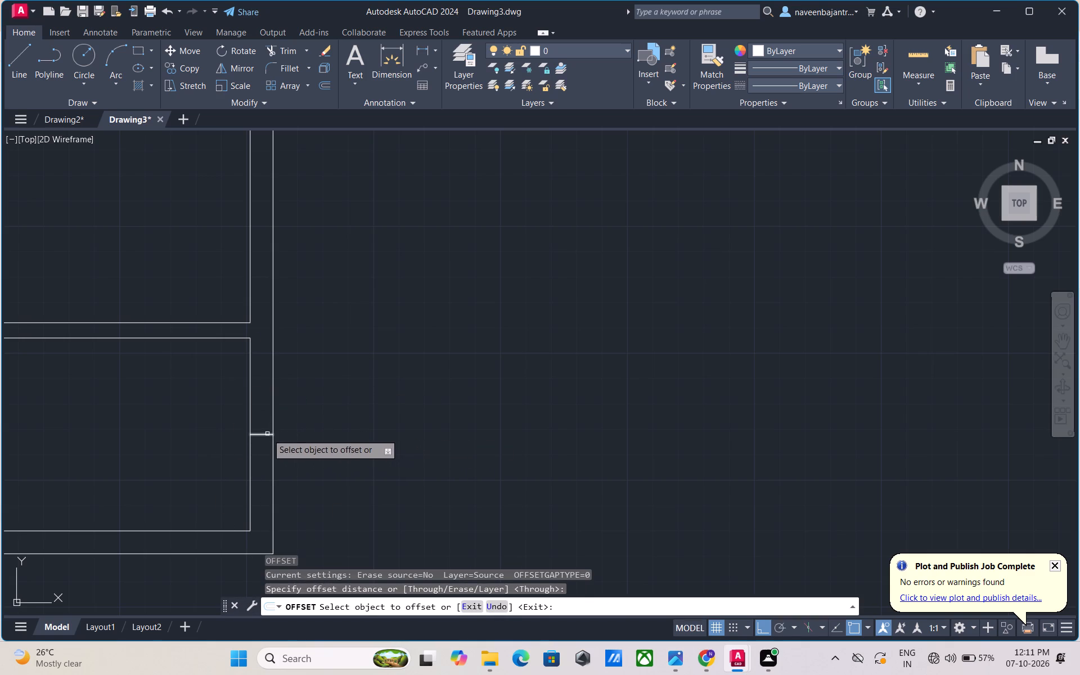
pyautogui.click(267, 434)
pyautogui.press('2')
pyautogui.press("'")
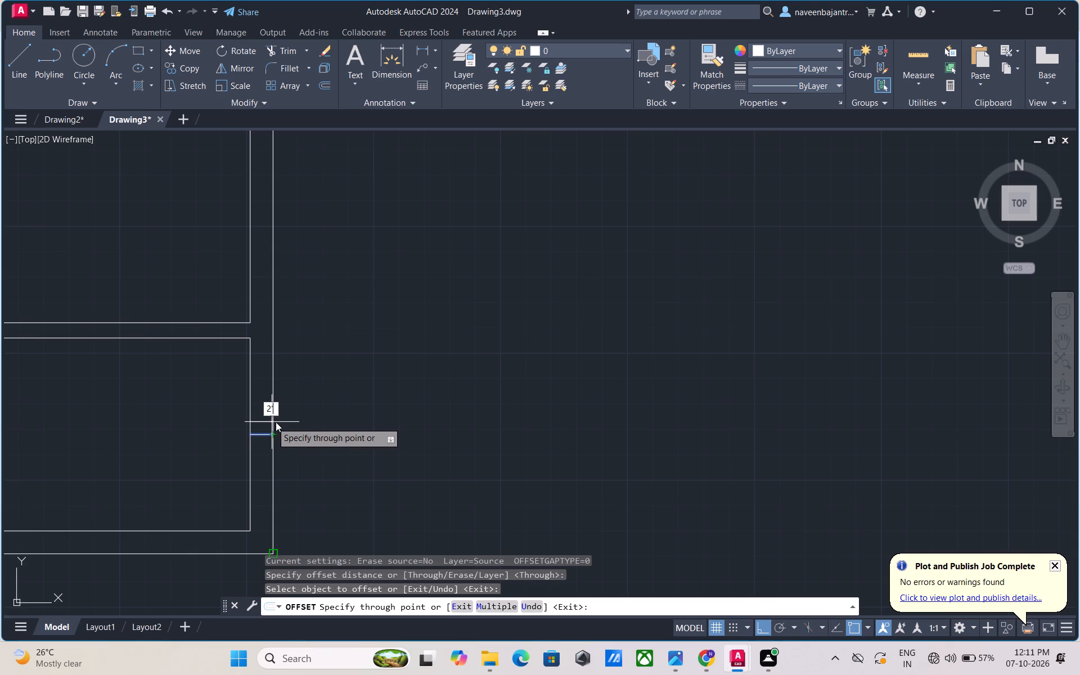
pyautogui.press('Return')
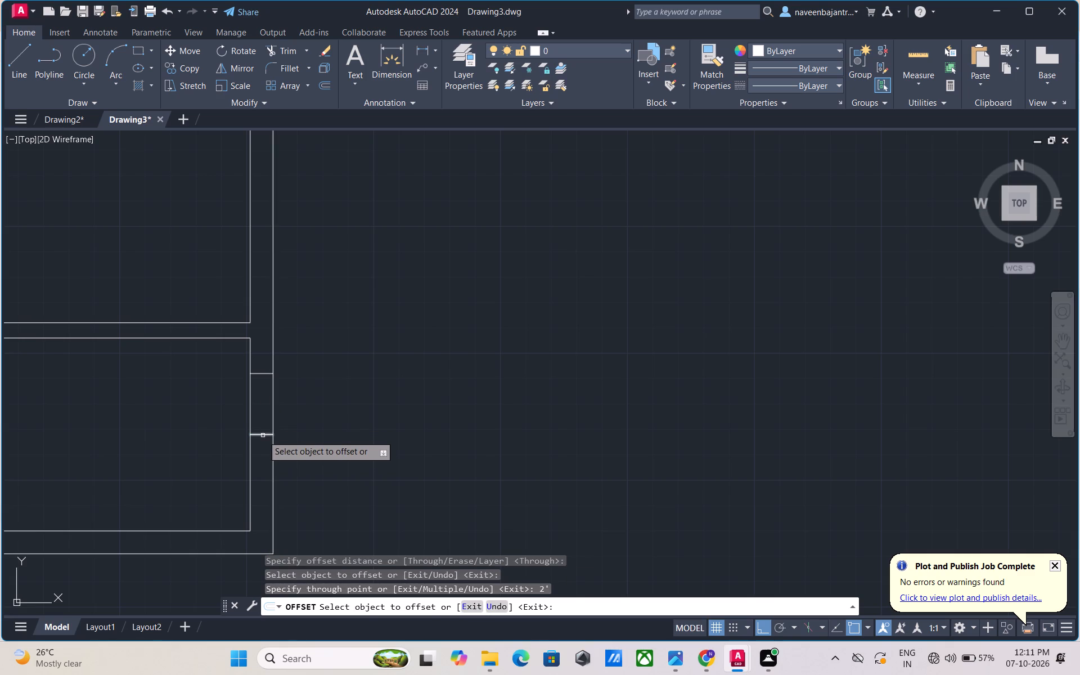
pyautogui.click(263, 435)
pyautogui.press('2')
pyautogui.press("'")
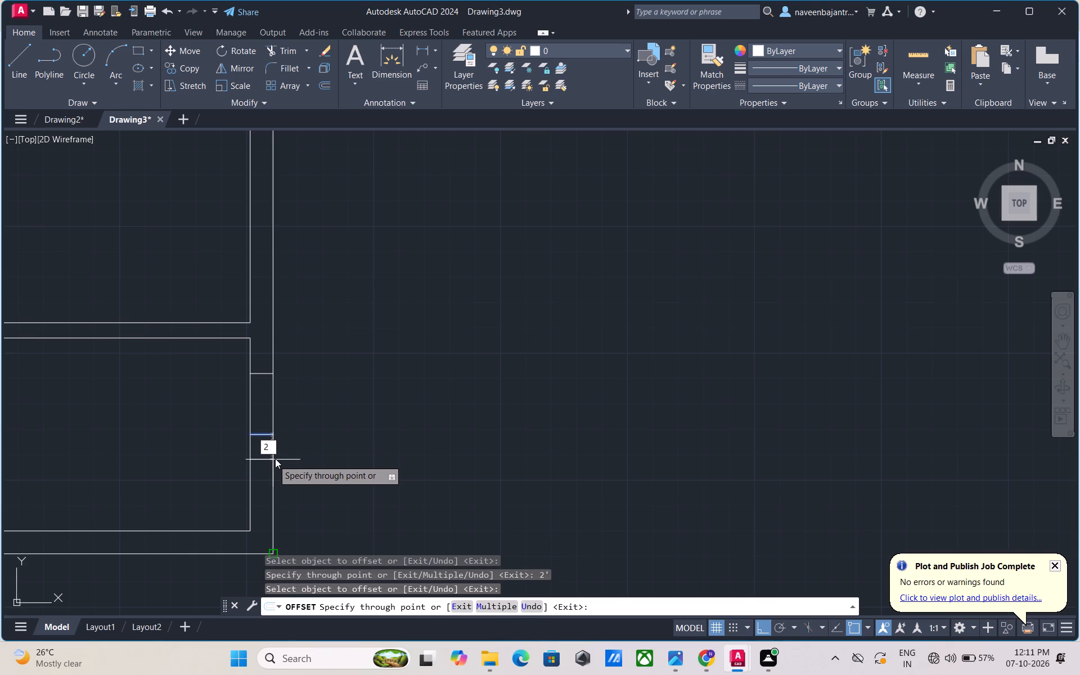
pyautogui.press('Return')
pyautogui.press('Escape')
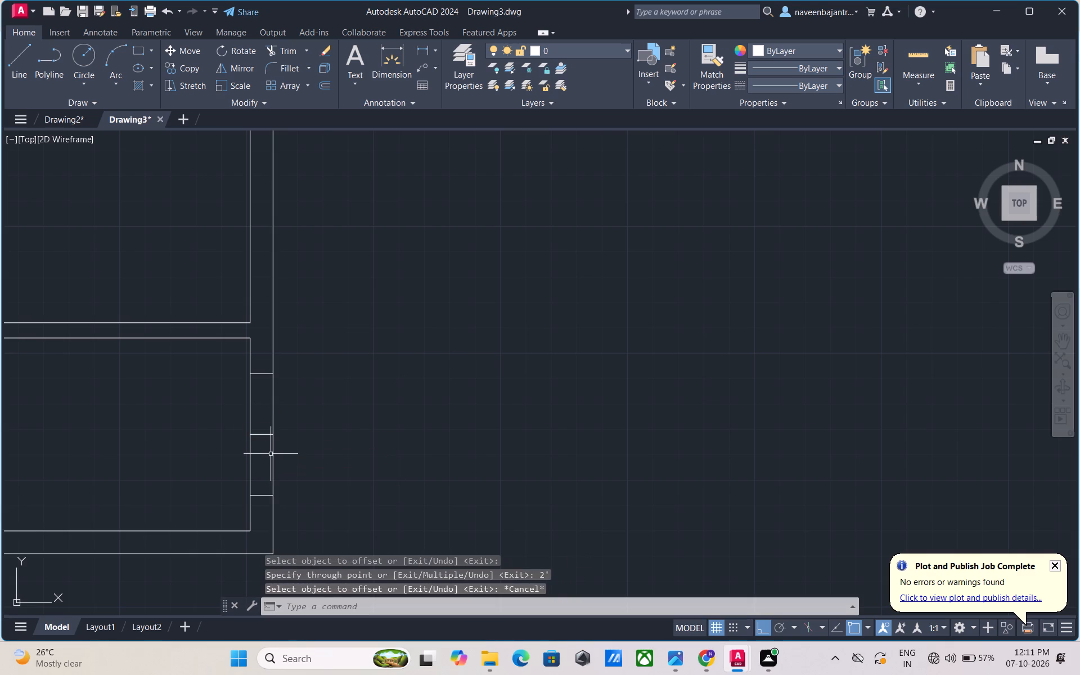
# Trim away the middle line across the east wall between the two jamb lines.
pyautogui.press('t')
pyautogui.press('r')
pyautogui.press('space')
pyautogui.click(265, 435)
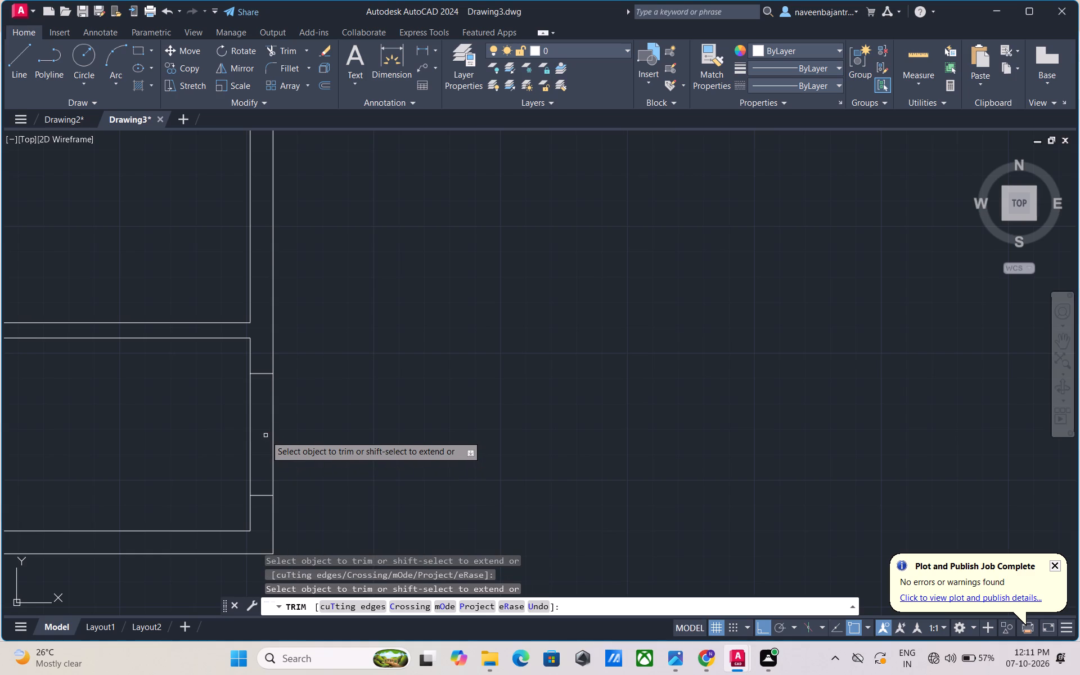
pyautogui.press('Escape')
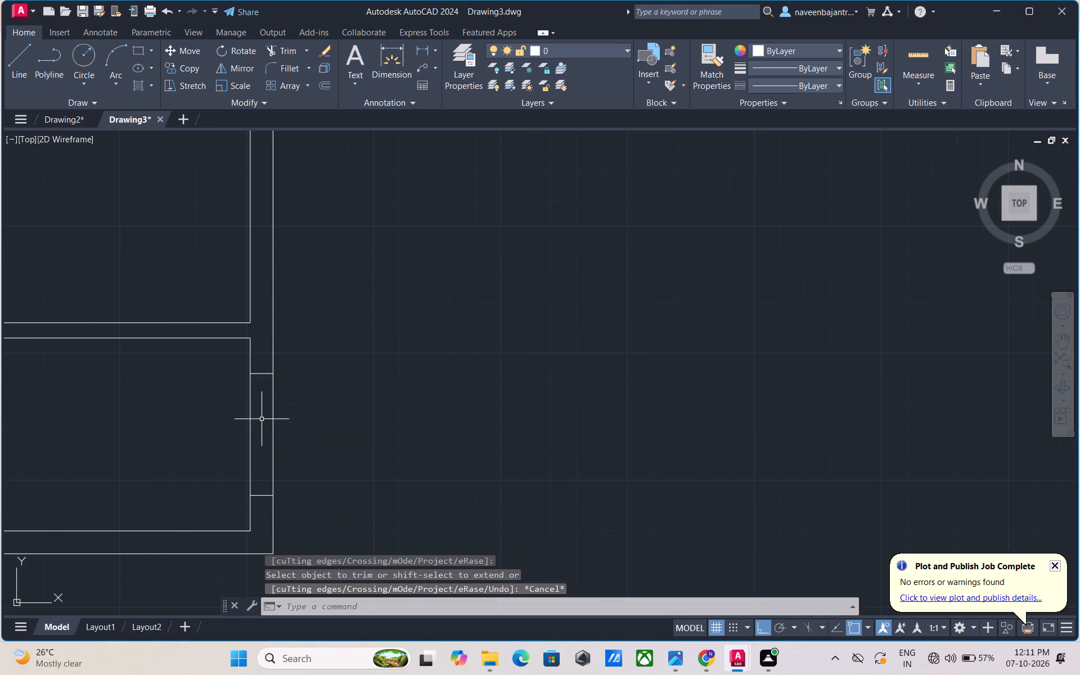
# Draw a line along the east wall's inner face from the north jamb line to the south jamb line of the southeast room's window.
pyautogui.press('l')
pyautogui.press('space')
pyautogui.click(250, 373)
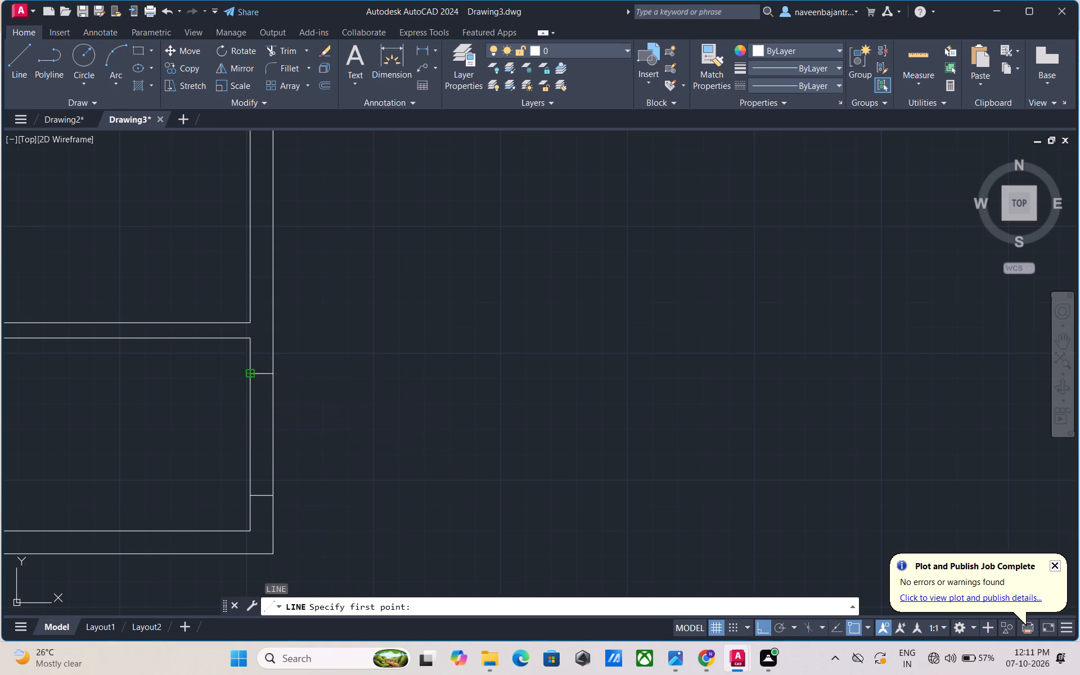
pyautogui.click(251, 497)
pyautogui.press('Escape')
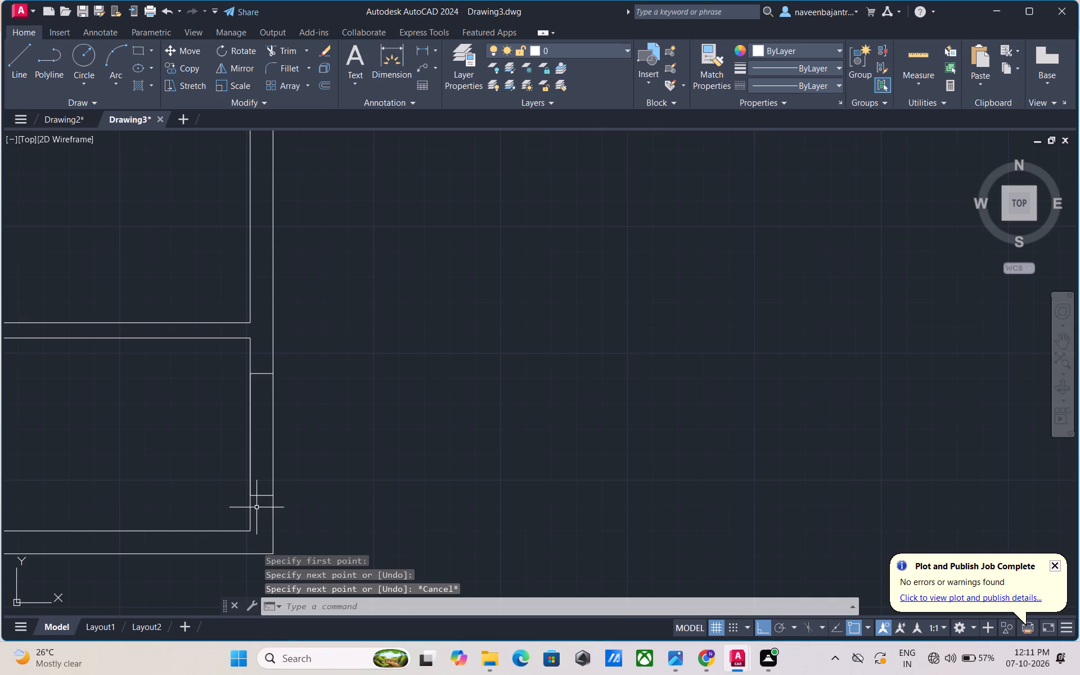
# Offset the southeast window's inner-face line 3" east, and offset that copy another 3" east, to form the glazing lines.
pyautogui.press('o')
pyautogui.press('space')
pyautogui.press('space')
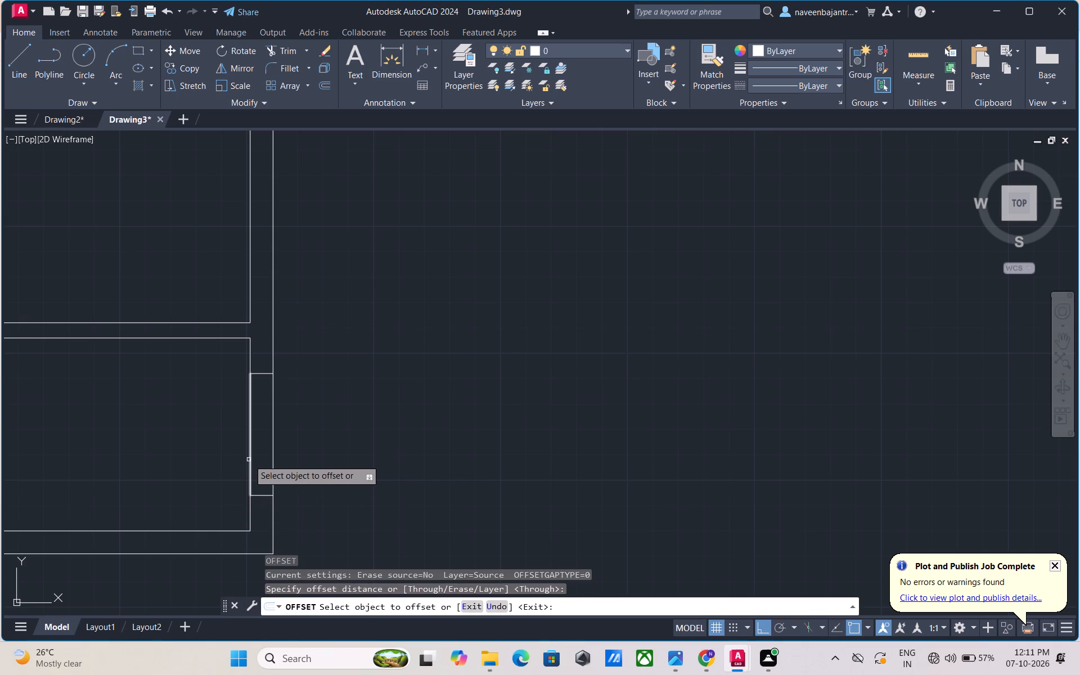
pyautogui.click(249, 460)
pyautogui.press('3')
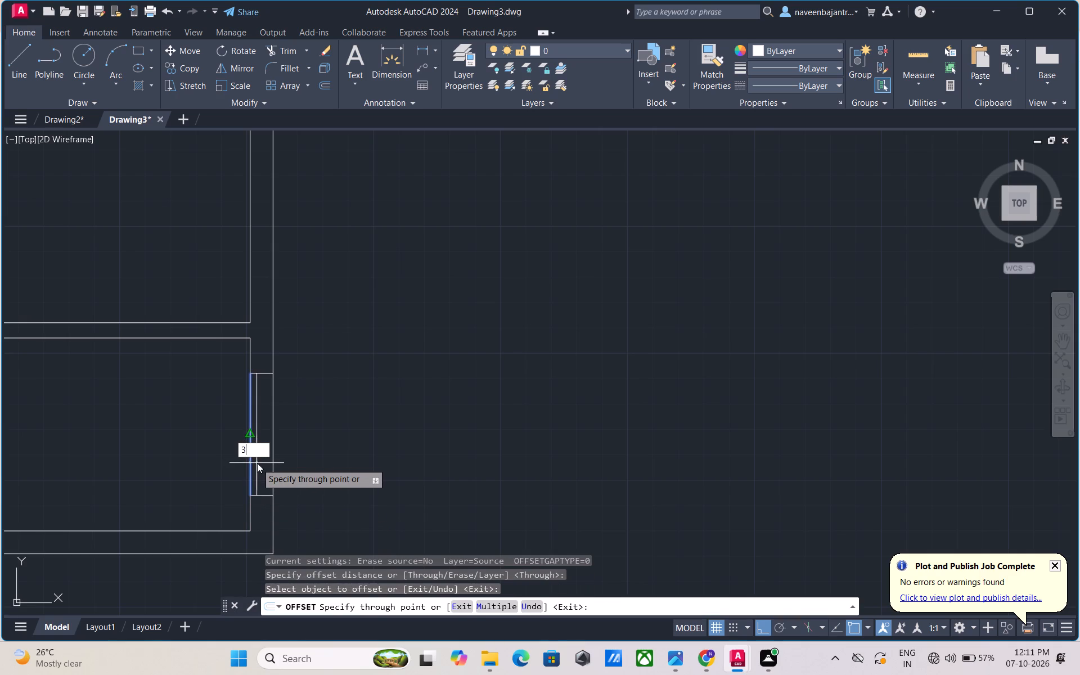
pyautogui.hotkey('shift', '"')
pyautogui.press('Return')
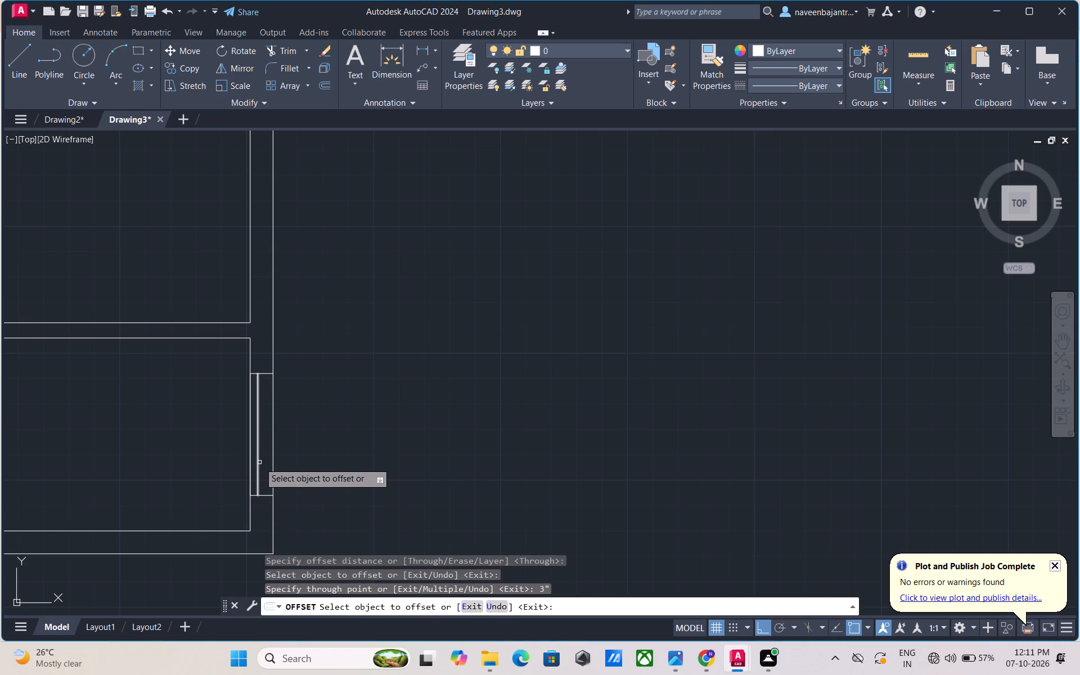
pyautogui.click(258, 462)
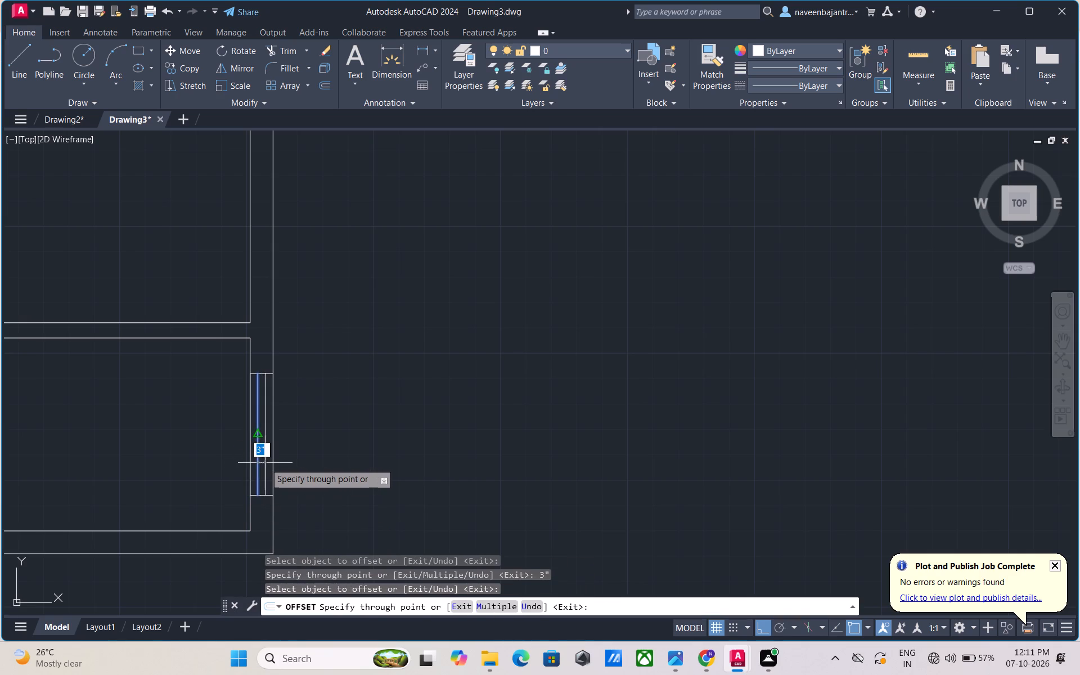
pyautogui.press('3')
pyautogui.hotkey('shift', '"')
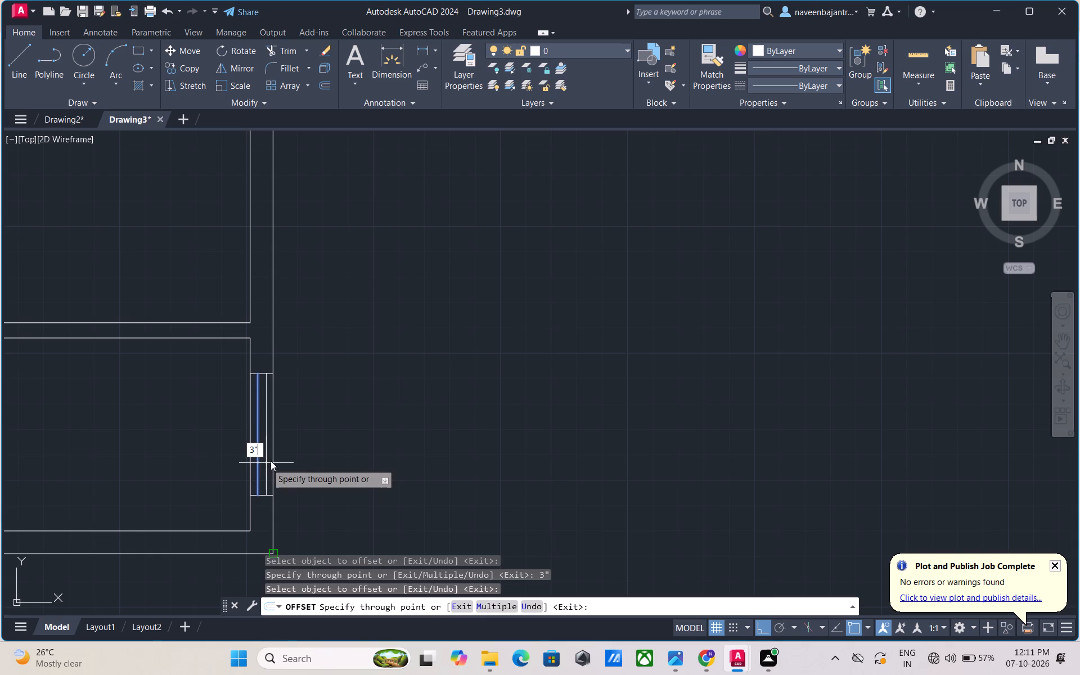
pyautogui.press('Return')
pyautogui.press('Escape')
# Draw a line across the east wall, past its outer face, about 2'-2 1/2" north of the partition bounding the southeast room.
pyautogui.scroll(-1, 264, 468)
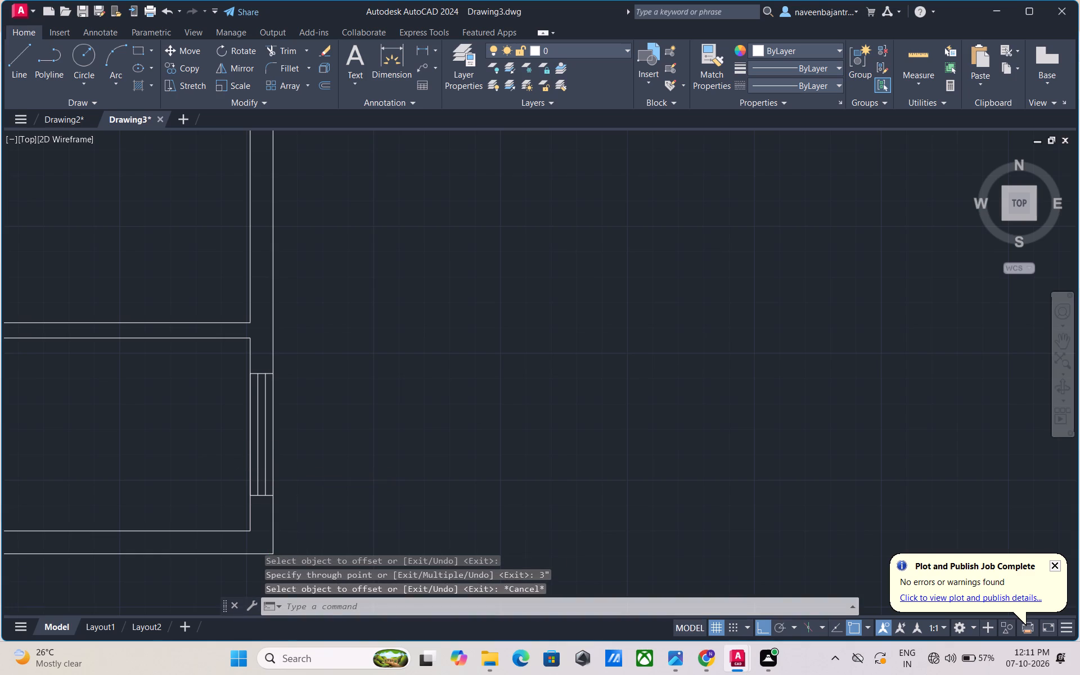
pyautogui.scroll(-1, 264, 468)
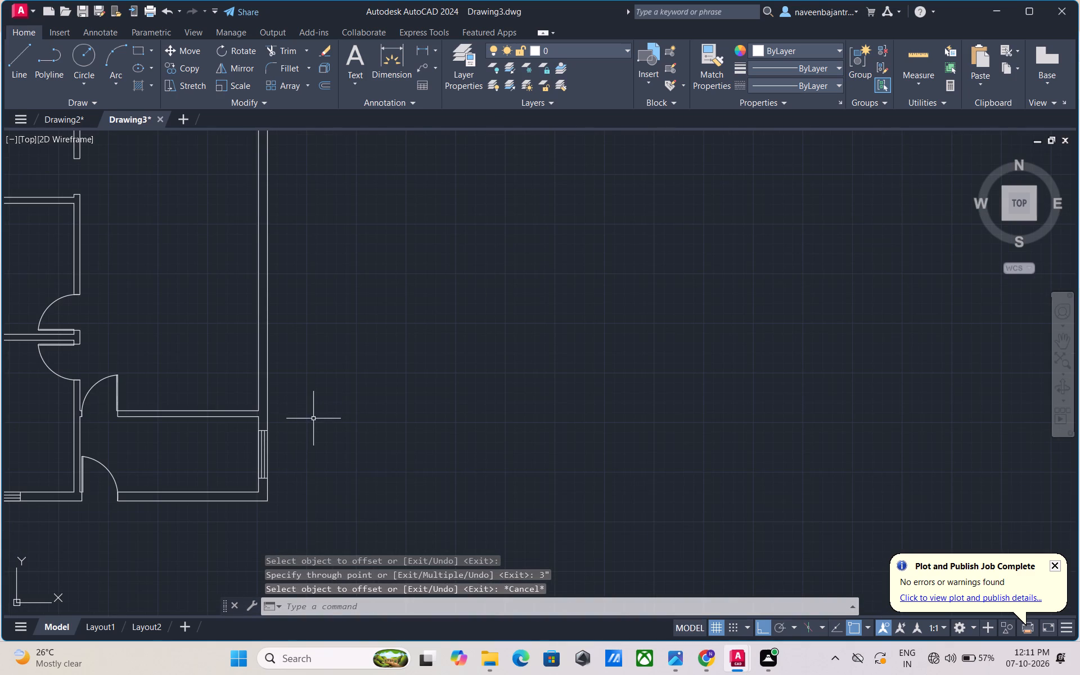
pyautogui.moveTo(316, 418); pyautogui.dragTo(312, 458, button='middle')
pyautogui.scroll(1, 312, 458)
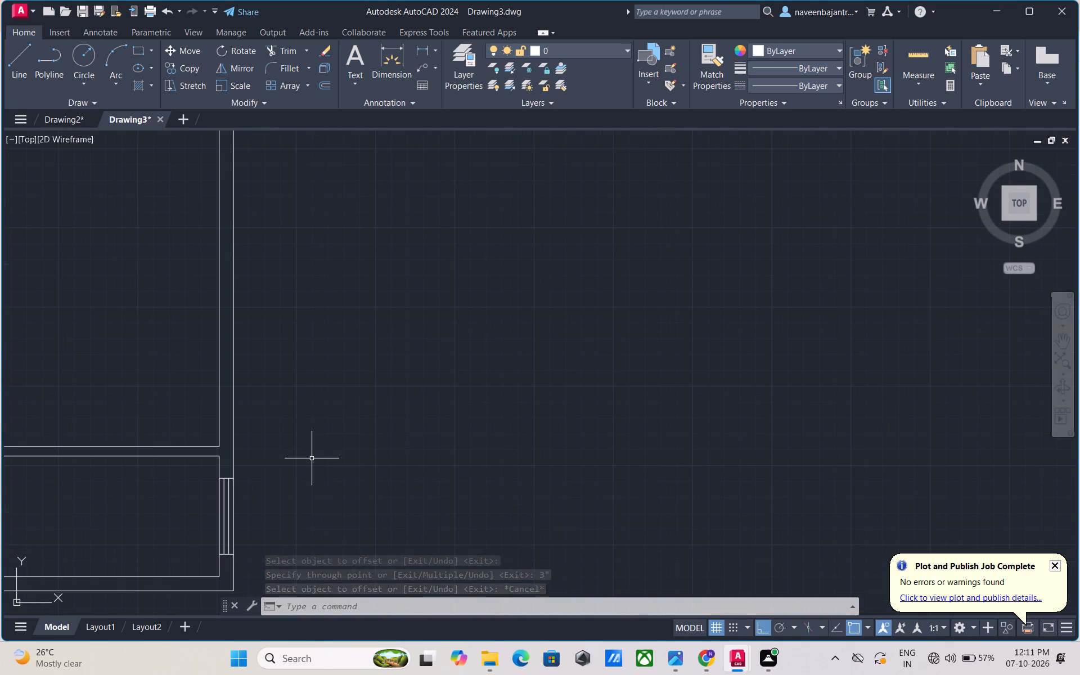
pyautogui.scroll(1, 312, 458)
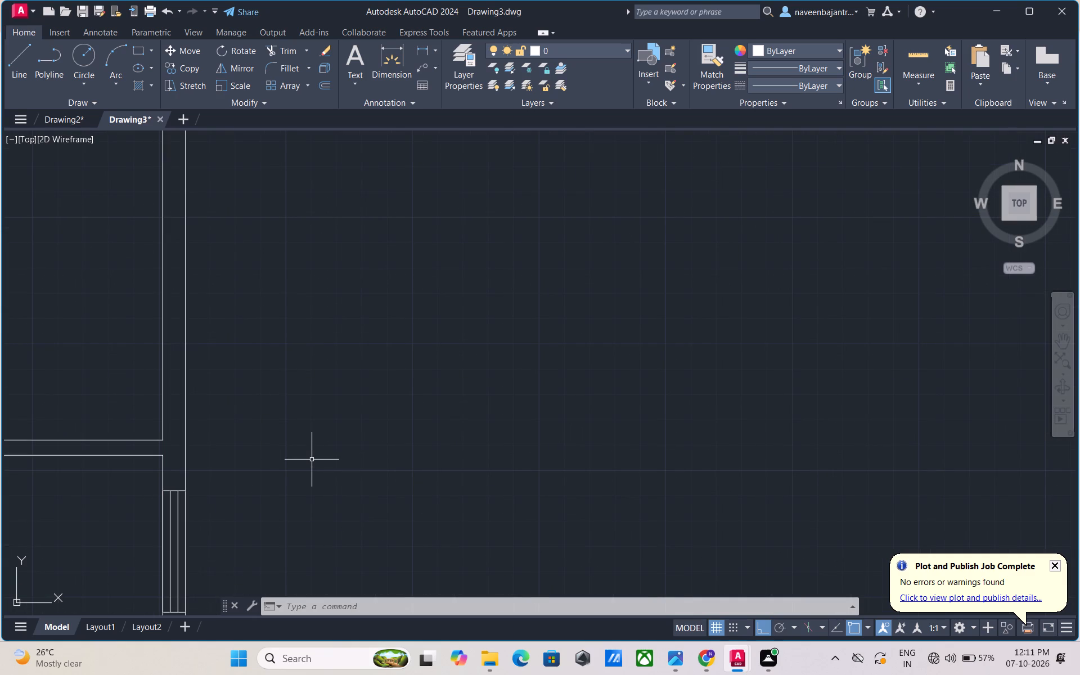
pyautogui.press('Escape')
pyautogui.press('l')
pyautogui.press('space')
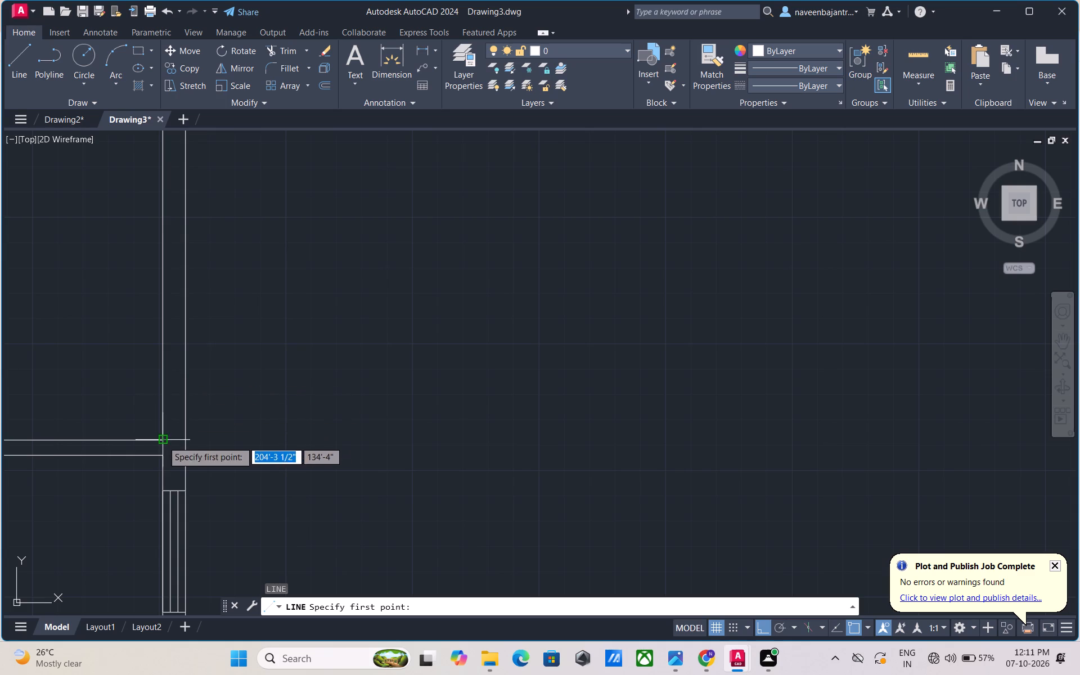
pyautogui.click(161, 373)
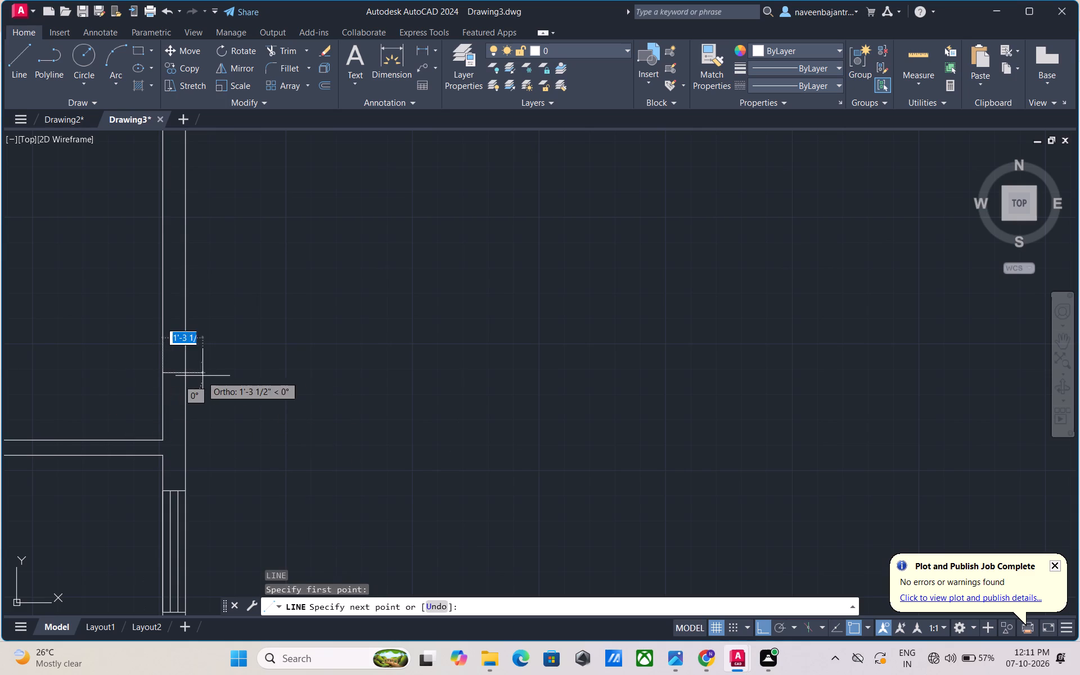
pyautogui.click(210, 376)
pyautogui.press('Escape')
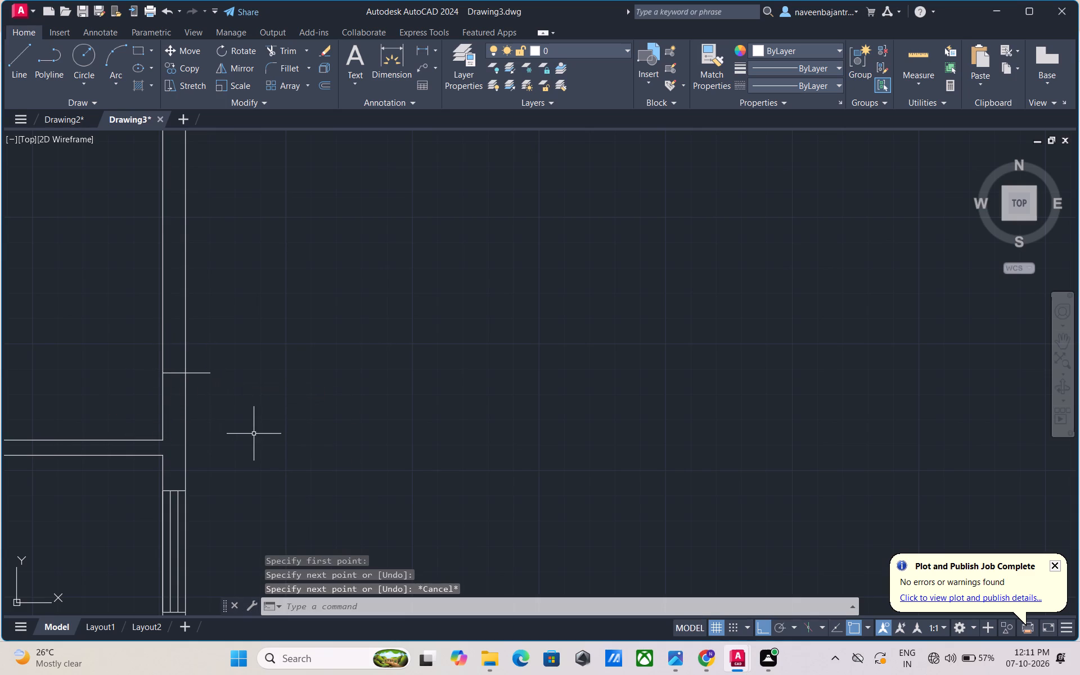
# Trim the part of the new line that overhangs the east wall's outer face.
pyautogui.press('t')
pyautogui.press('r')
pyautogui.press('space')
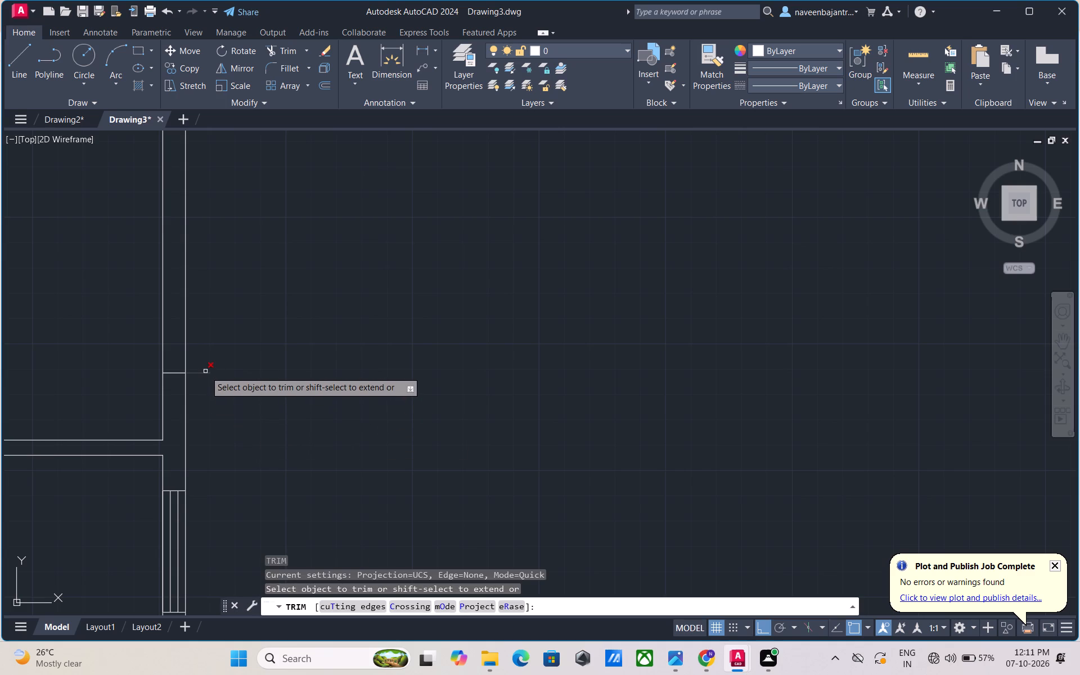
pyautogui.click(205, 371)
pyautogui.press('Escape')
# Offset the line across the east wall 2' north, and offset that copy another 2' north, to form the second window's jamb lines.
pyautogui.press('o')
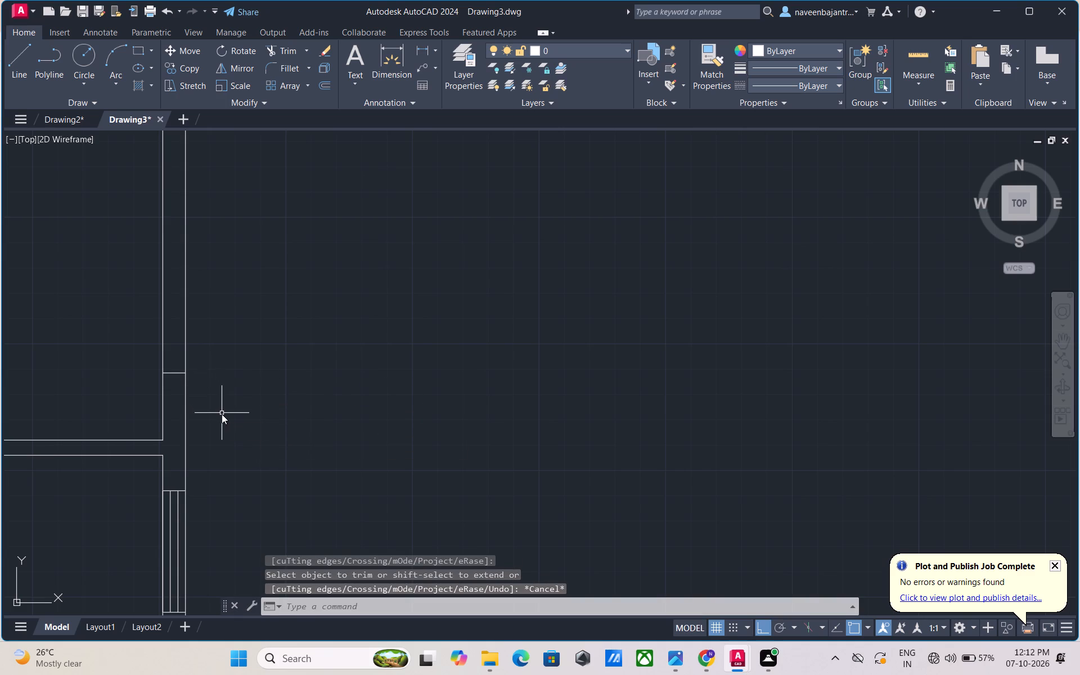
pyautogui.press('space')
pyautogui.press('space')
pyautogui.click(174, 374)
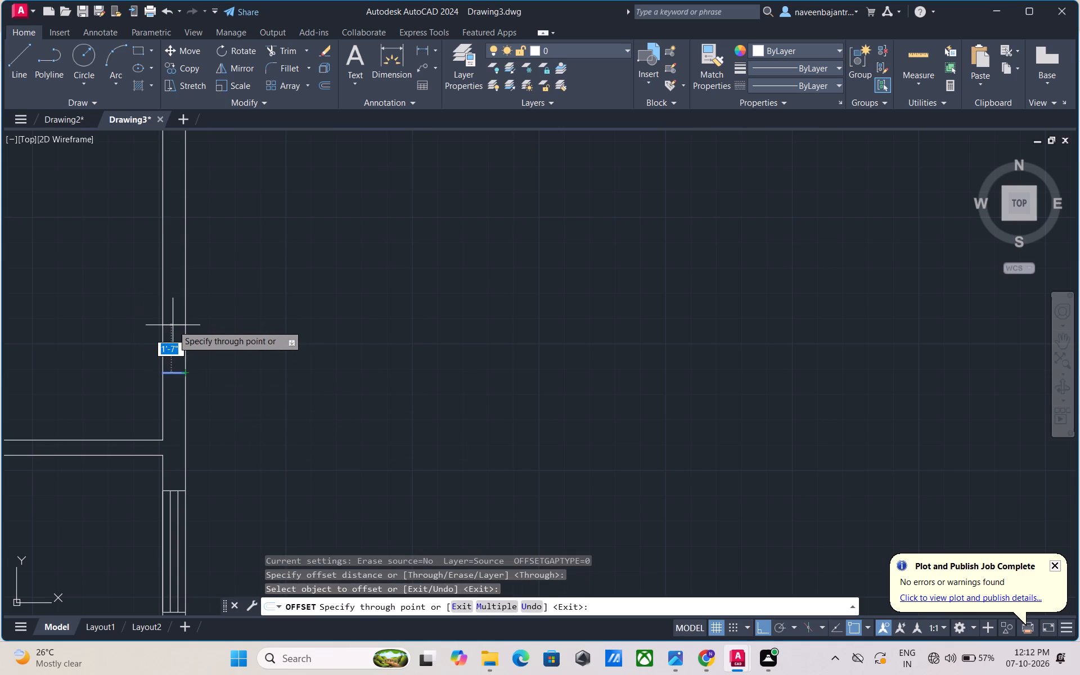
pyautogui.press('2')
pyautogui.press("'")
pyautogui.press('Return')
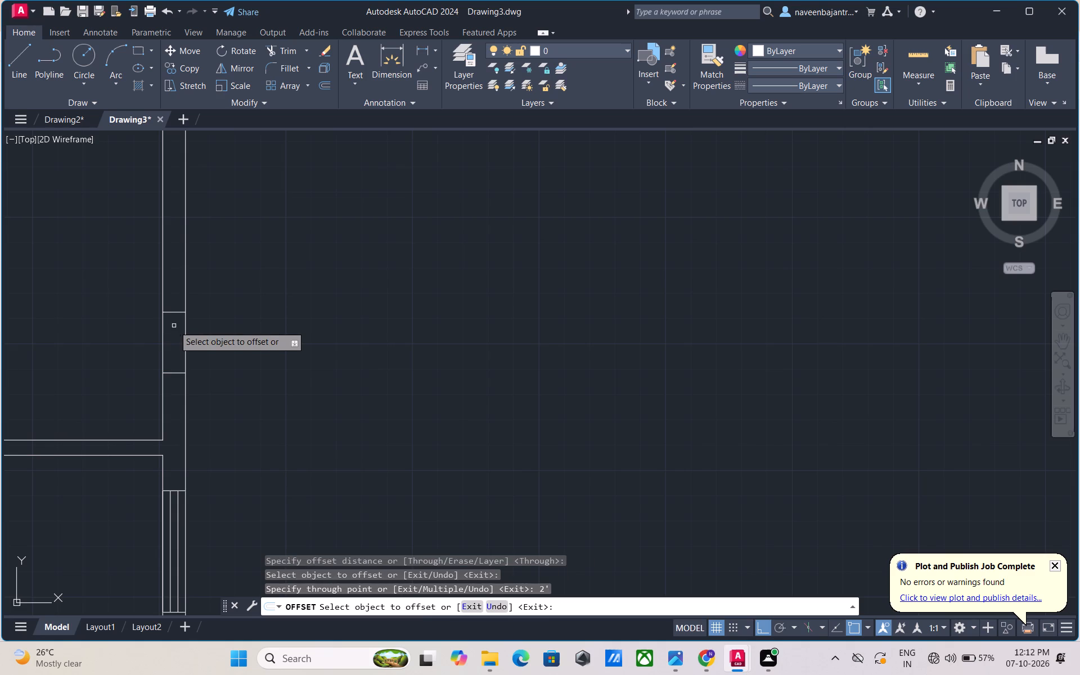
pyautogui.click(177, 312)
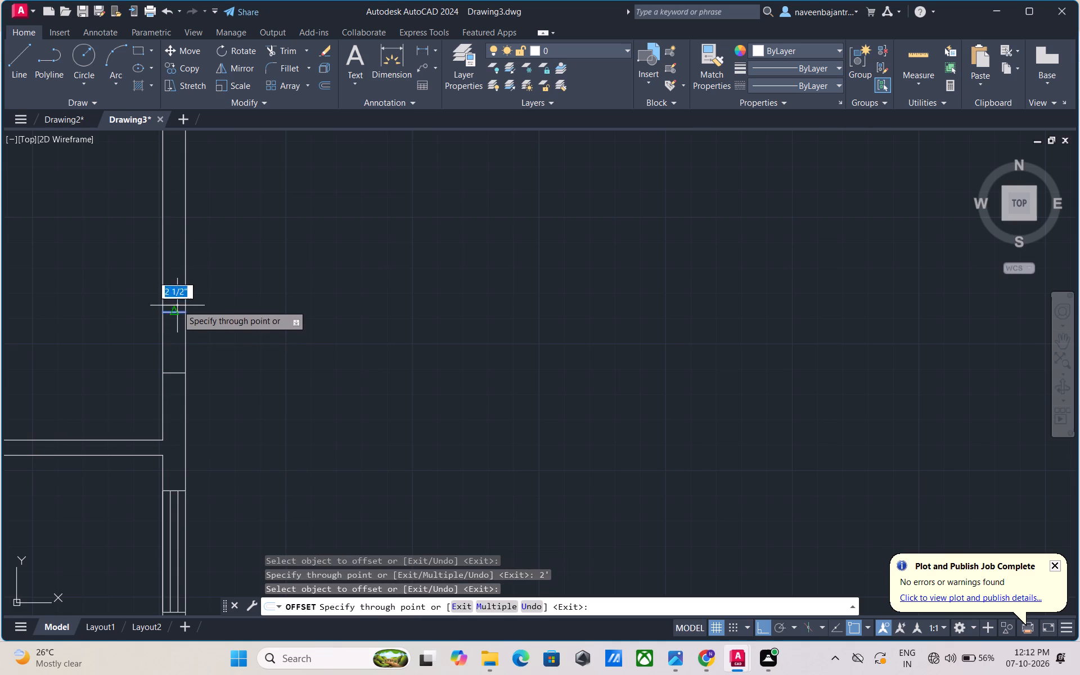
pyautogui.press('2')
pyautogui.press("'")
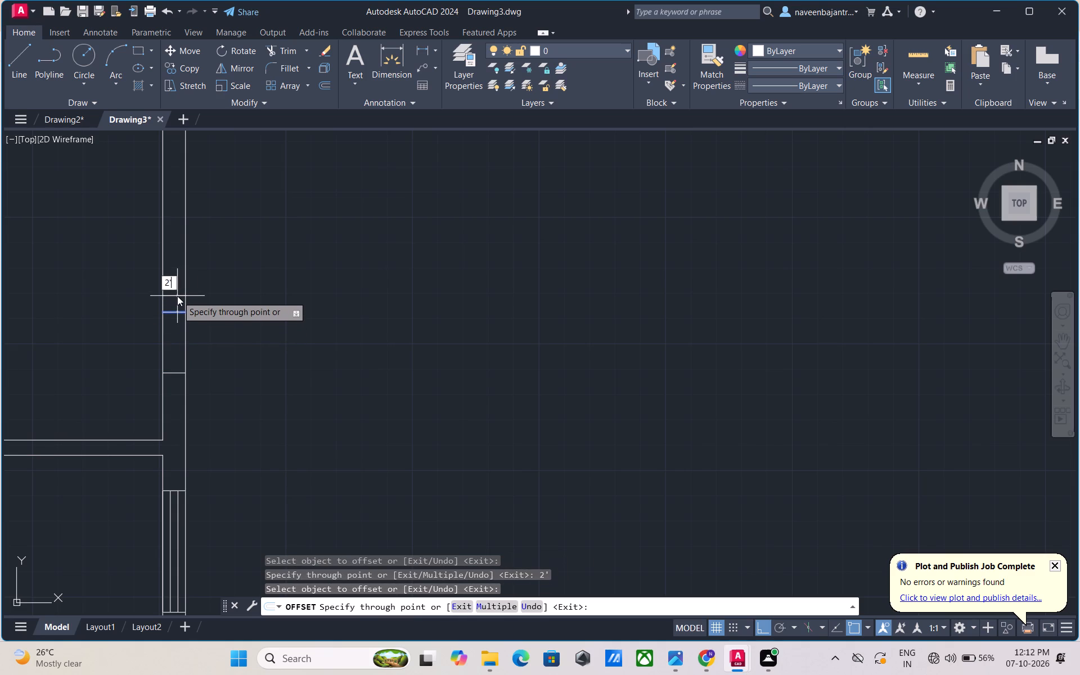
pyautogui.press('Return')
pyautogui.scroll(-3, 178, 296)
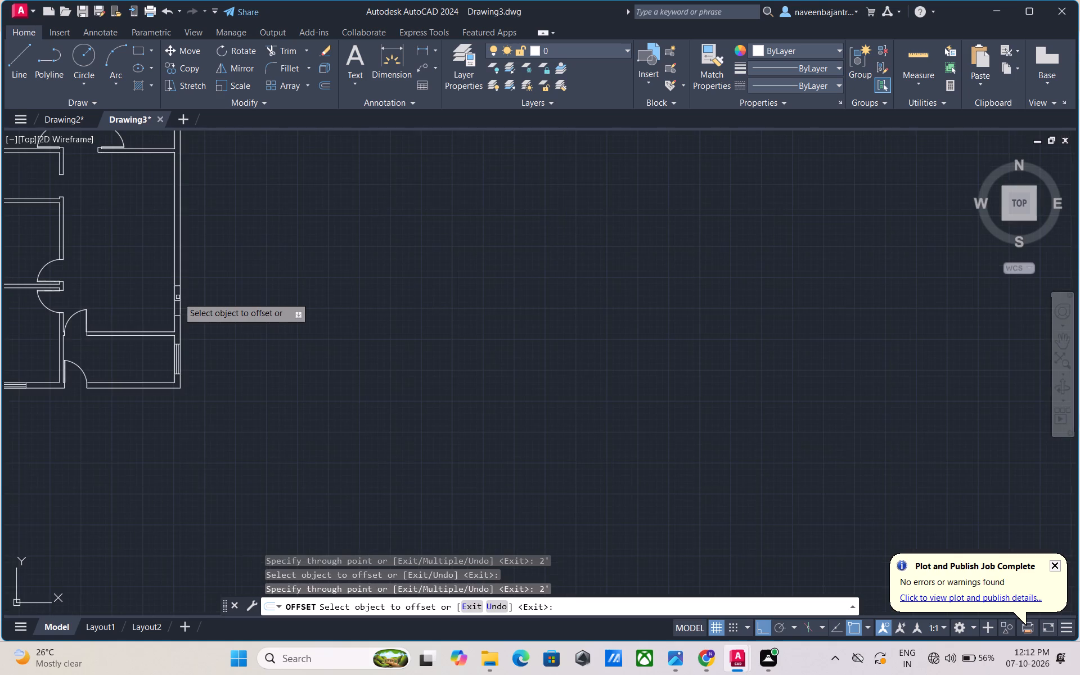
pyautogui.scroll(3, 178, 297)
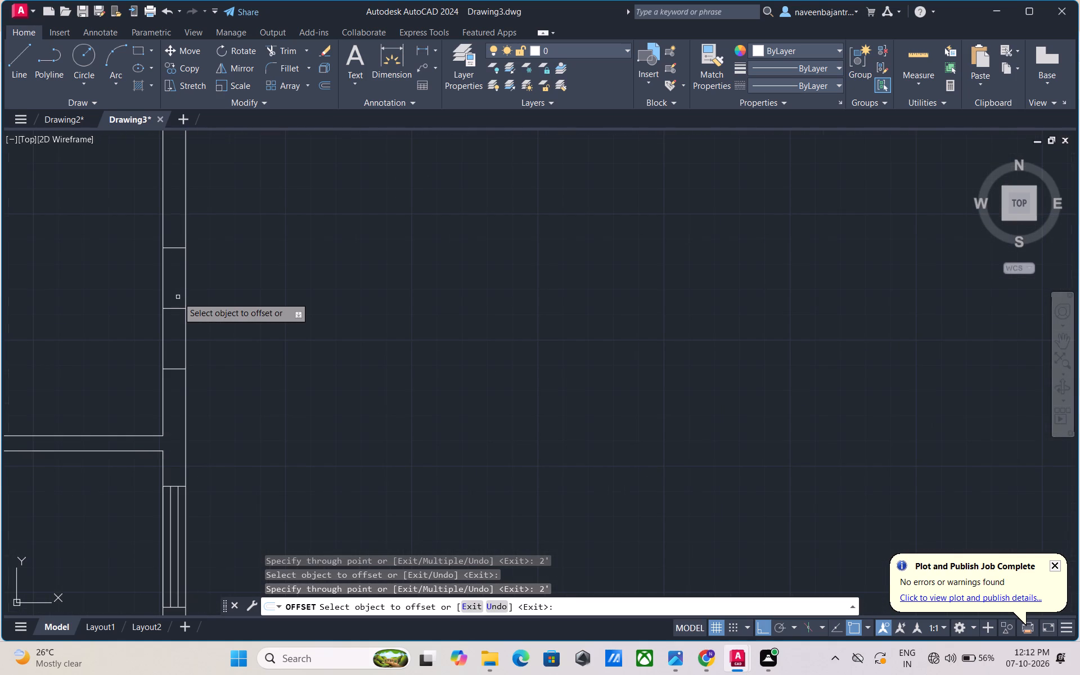
pyautogui.press('Escape')
# Trim away the middle of the three lines across the east wall.
pyautogui.press('t')
pyautogui.press('r')
pyautogui.press('space')
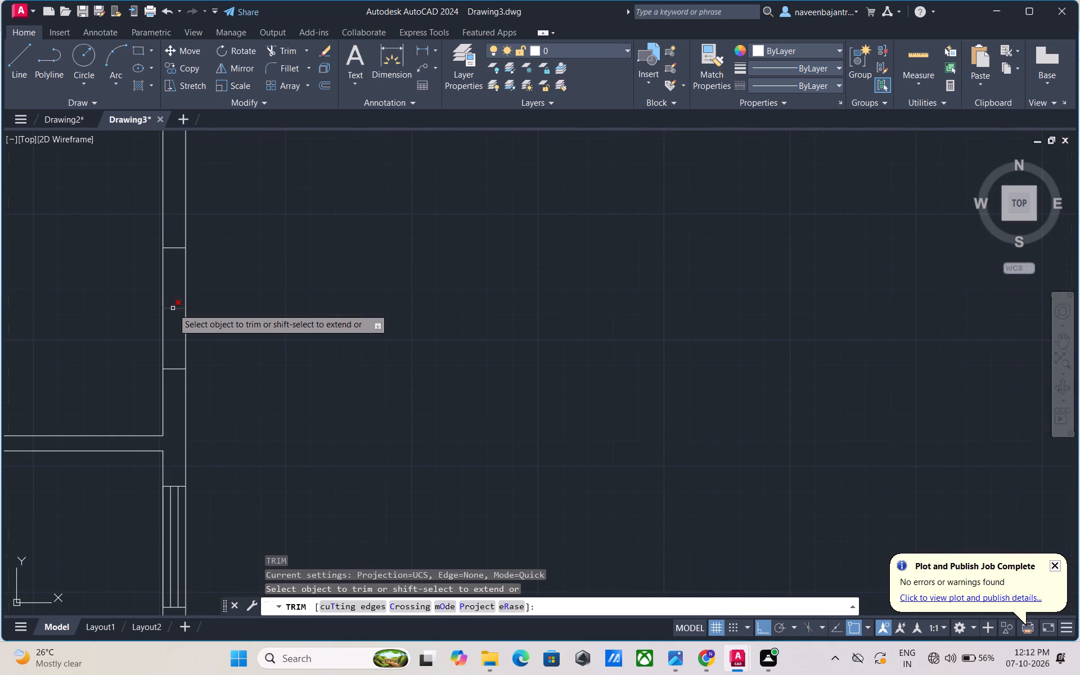
pyautogui.click(173, 309)
pyautogui.press('Escape')
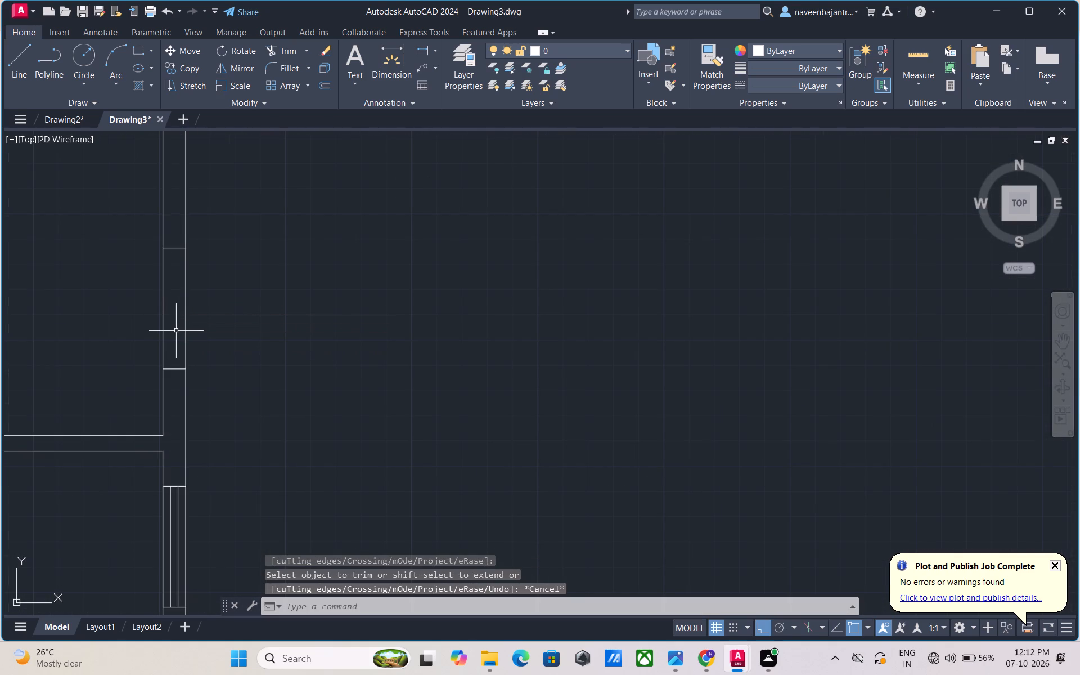
# Draw a line along the east wall's inner face from the second window's north jamb line to its south jamb line.
pyautogui.press('l')
pyautogui.press('space')
pyautogui.click(163, 251)
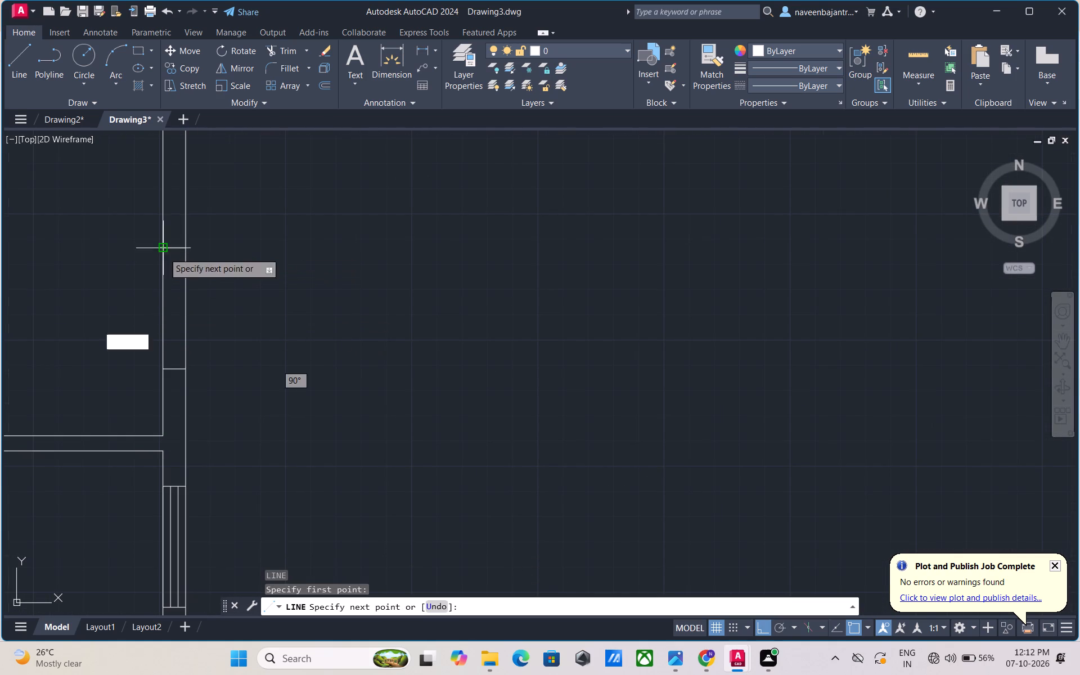
pyautogui.click(161, 371)
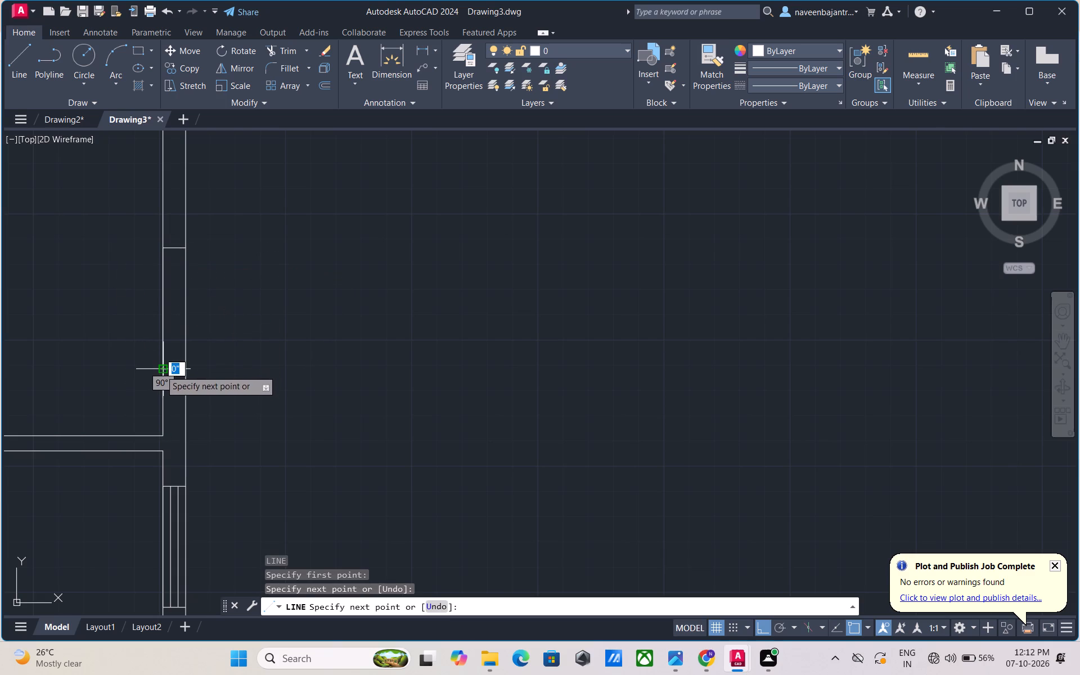
pyautogui.press('Escape')
# Offset the second window's inner-face line 3" east, and offset that copy another 3" east, to form the glazing lines.
pyautogui.write('o')
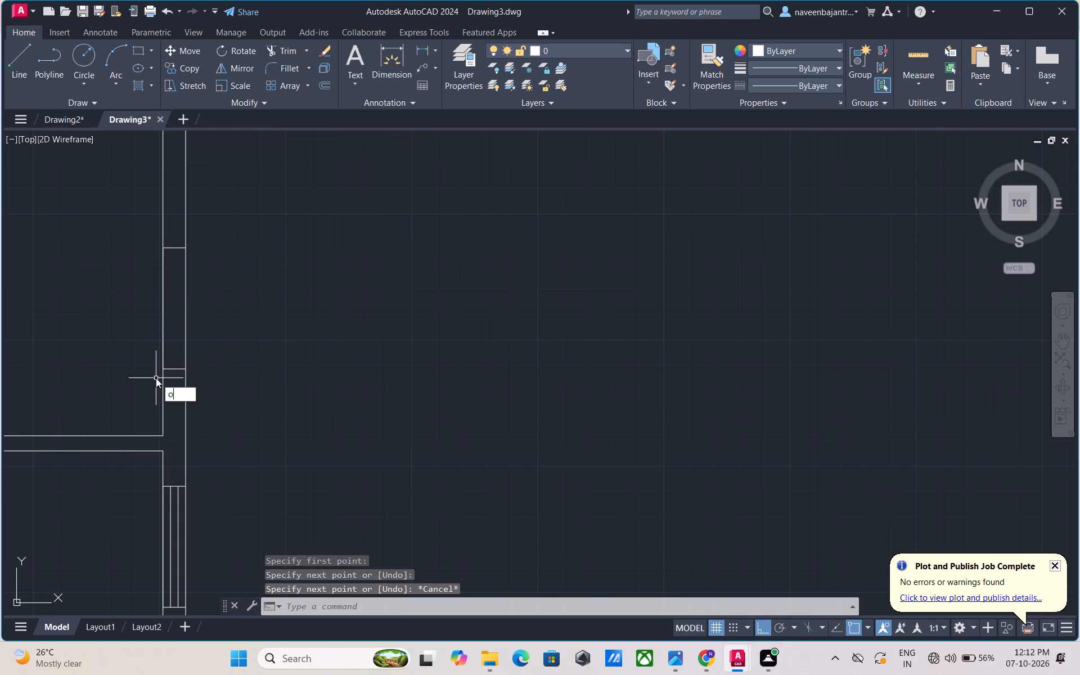
pyautogui.press('space')
pyautogui.press('space')
pyautogui.click(163, 347)
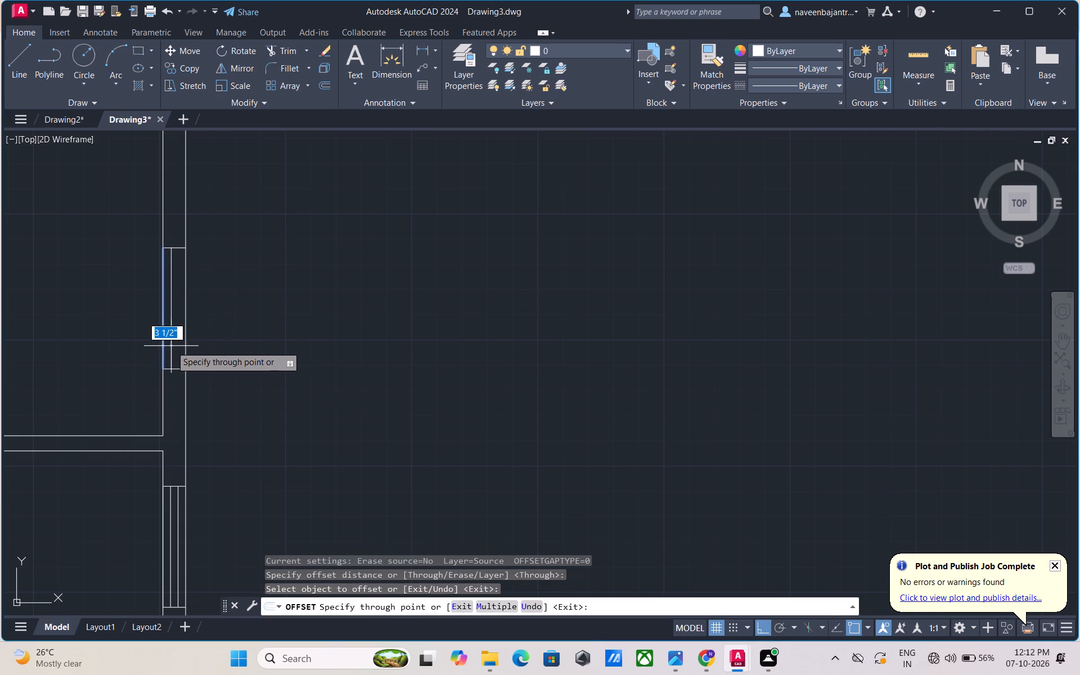
pyautogui.press('3')
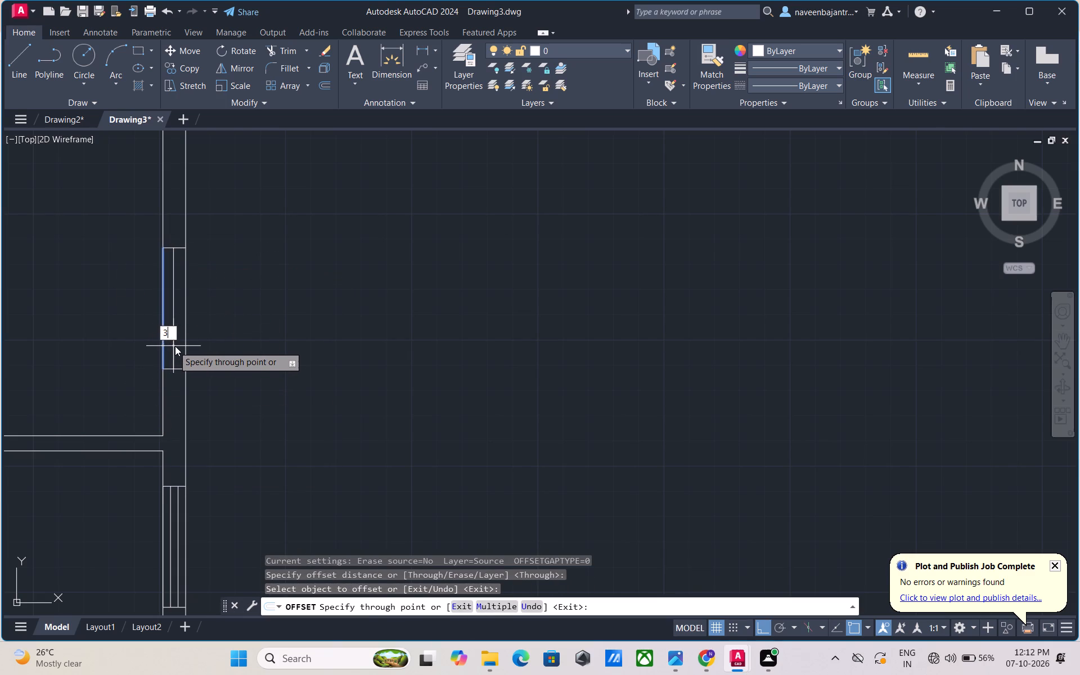
pyautogui.hotkey('shift', '"')
pyautogui.press('Return')
pyautogui.click(170, 341)
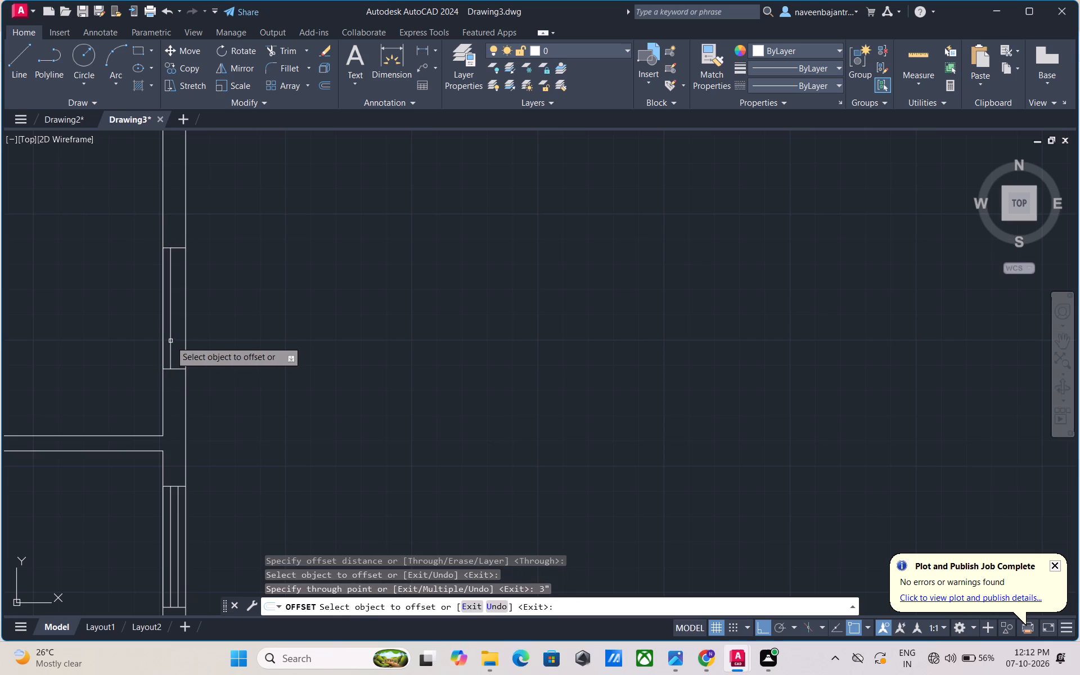
pyautogui.press('3')
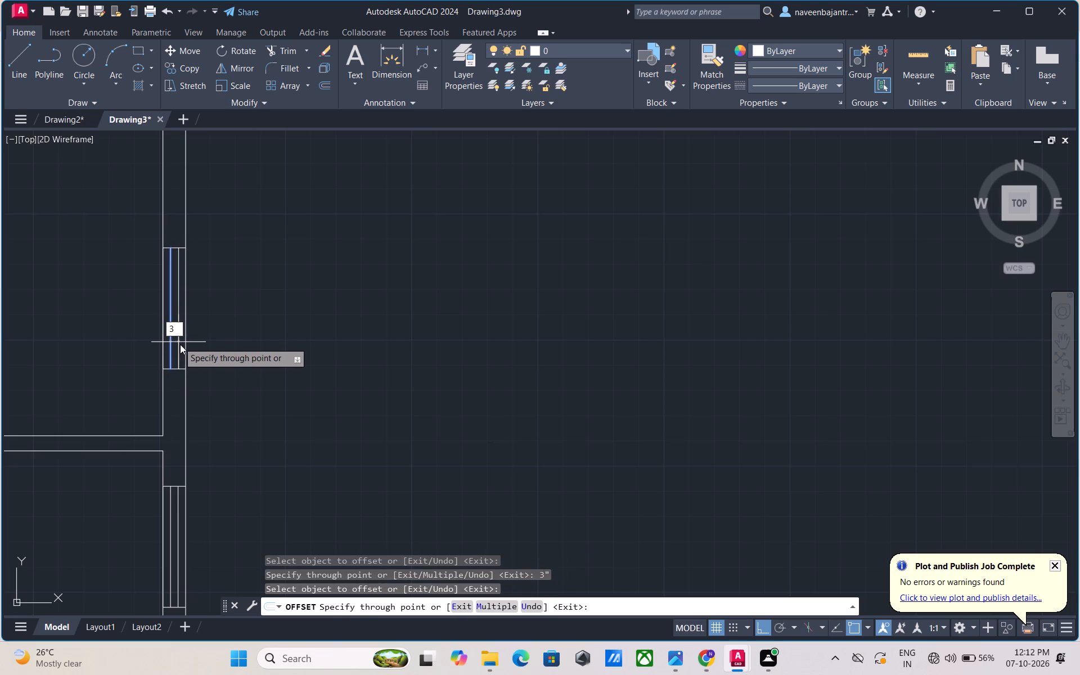
pyautogui.hotkey('shift', '"')
pyautogui.press('Return')
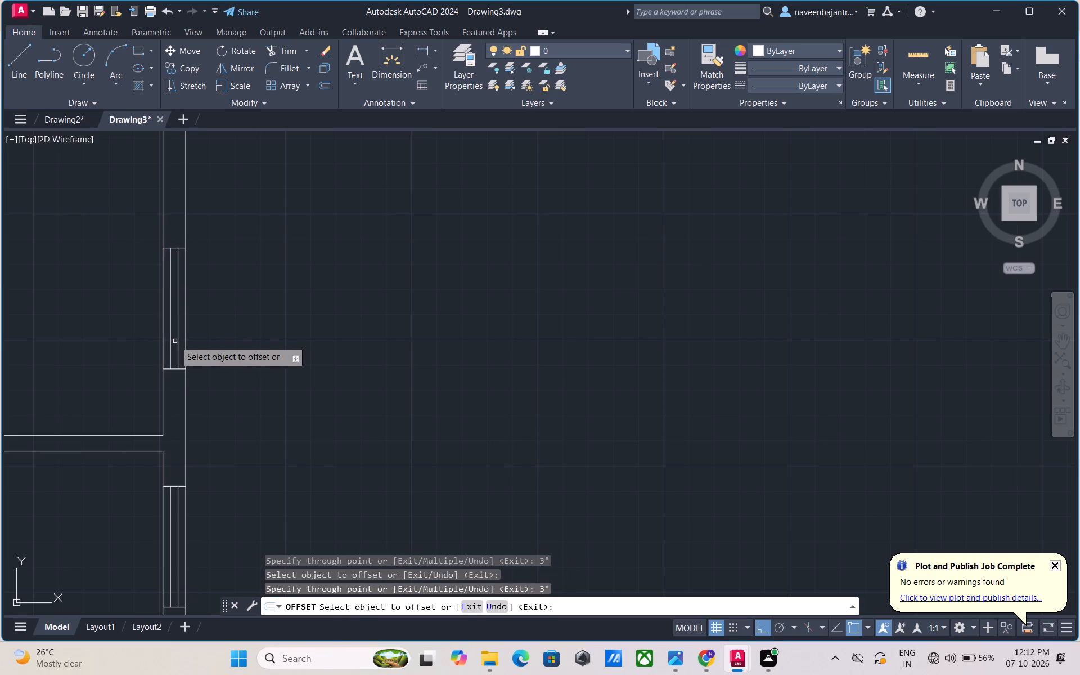
pyautogui.scroll(-4, 175, 341)
pyautogui.scroll(2, 191, 326)
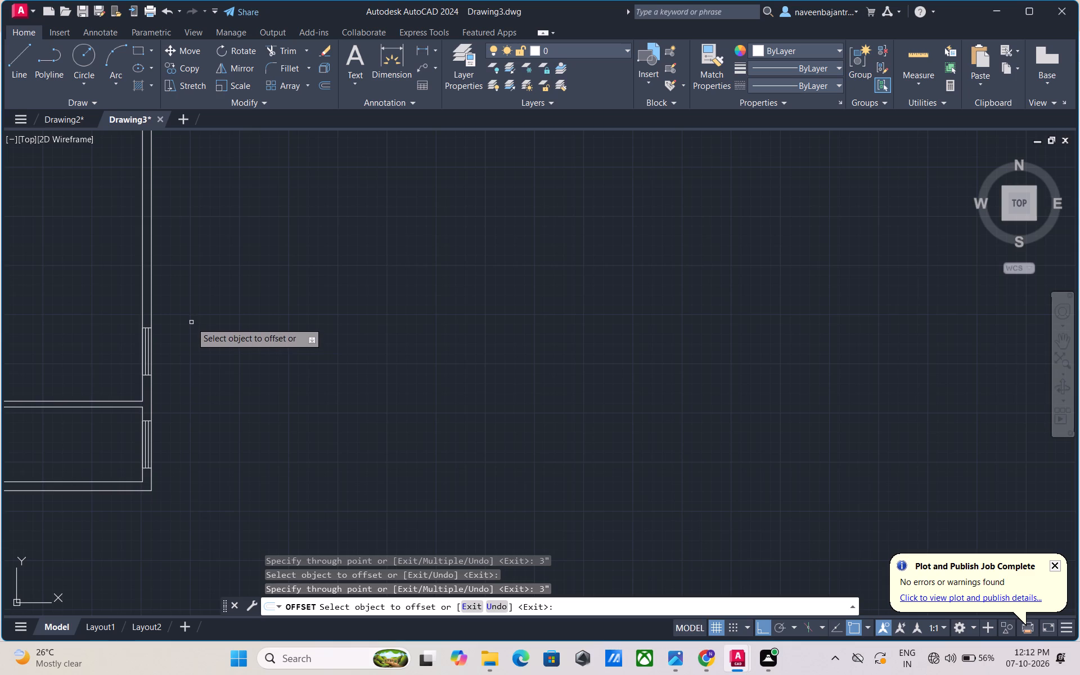
pyautogui.moveTo(183, 268); pyautogui.dragTo(204, 372, button='middle')
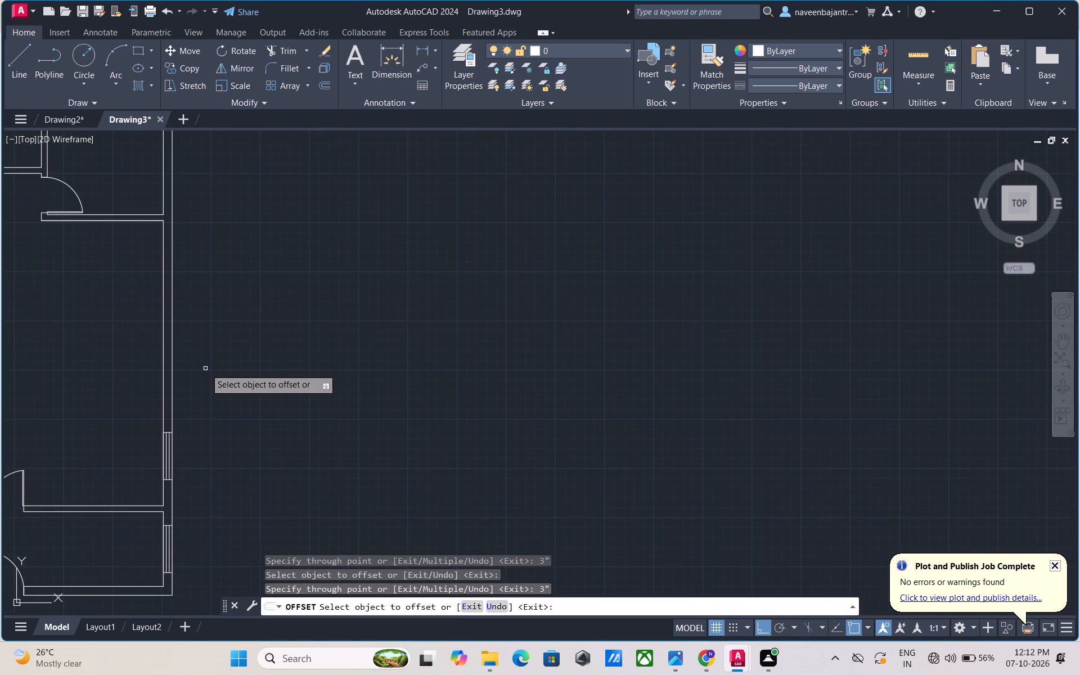
pyautogui.scroll(1, 205, 367)
pyautogui.moveTo(227, 313); pyautogui.dragTo(231, 359, button='middle')
pyautogui.press('Escape')
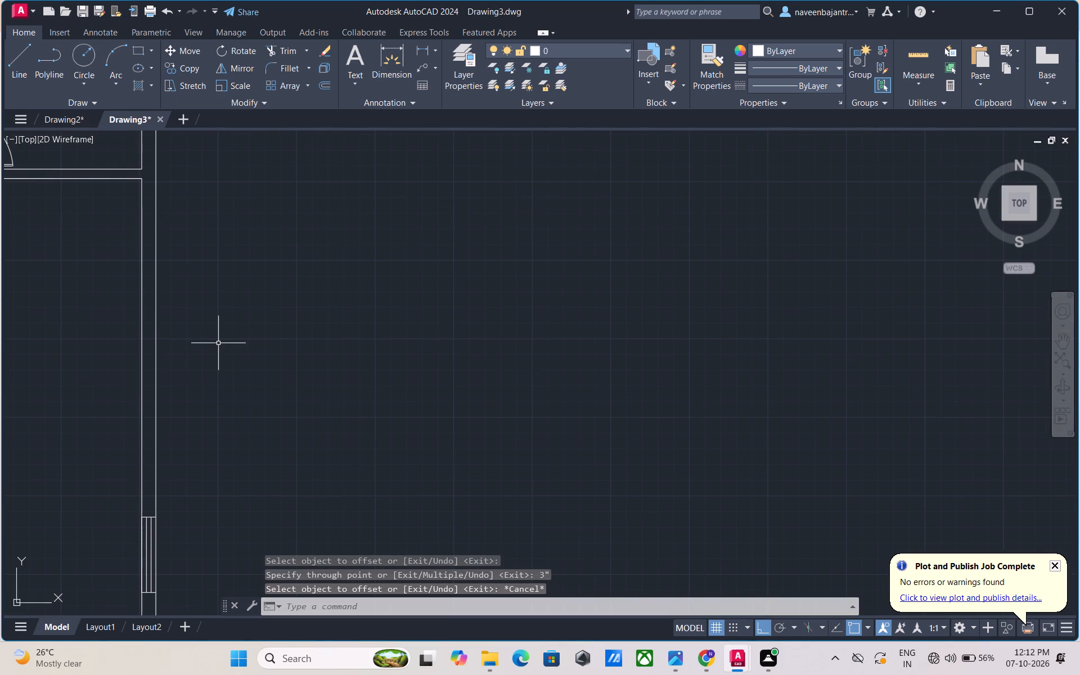
# Draw a line across the east wall, past its outer face, about 3'-2" south of the partition at the same room's north end.
pyautogui.write('l')
pyautogui.press('space')
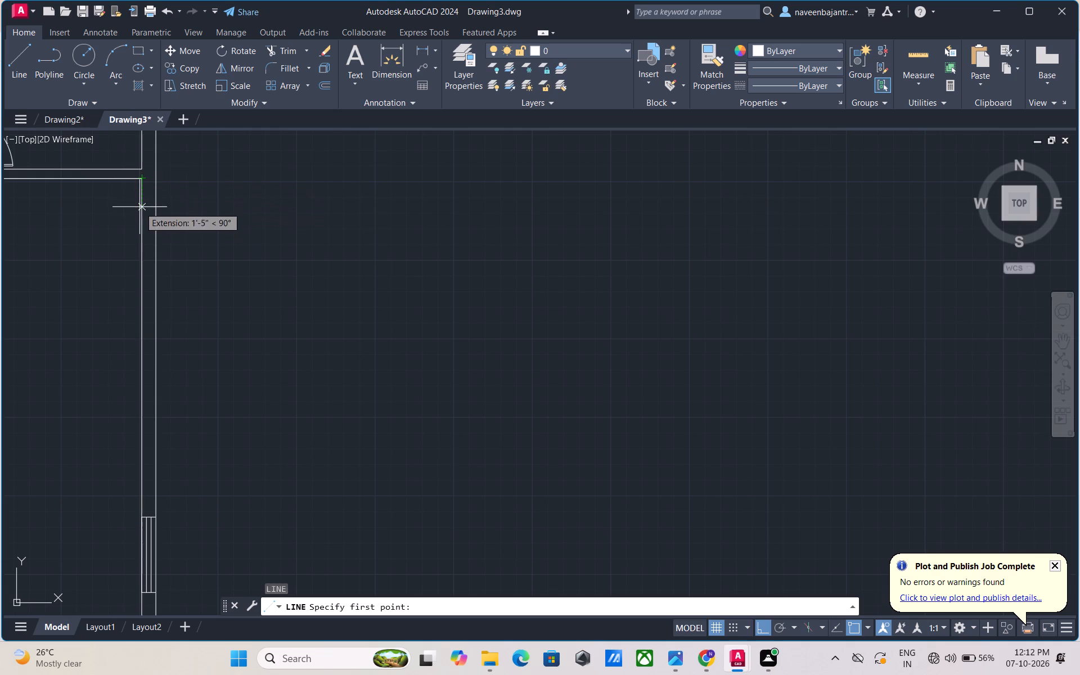
pyautogui.click(141, 241)
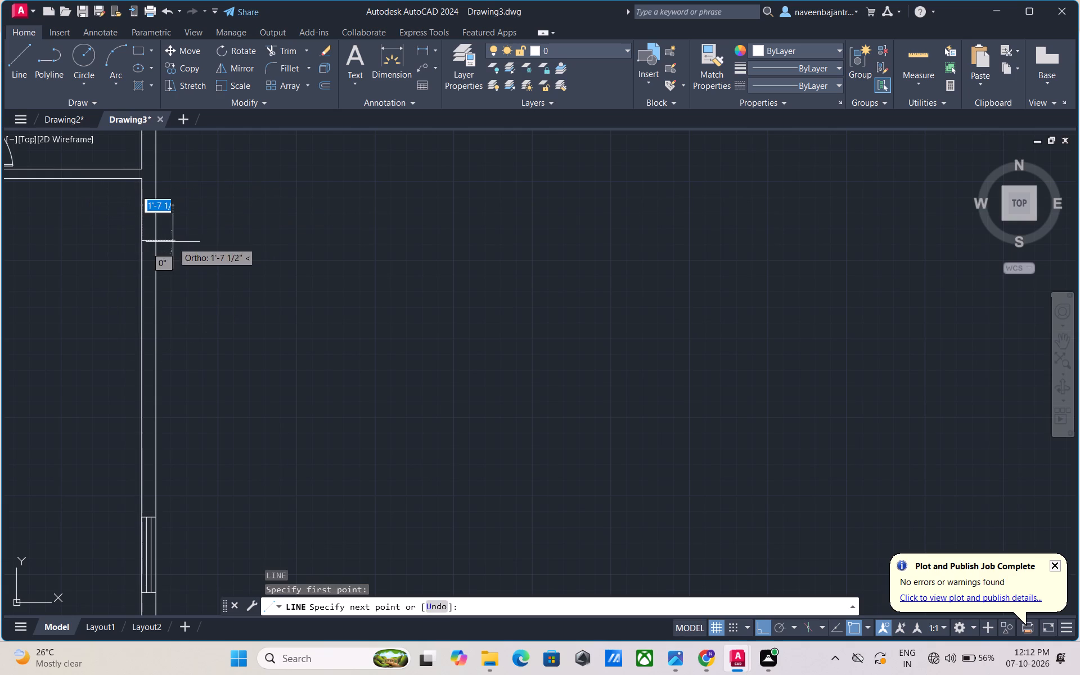
pyautogui.click(174, 242)
pyautogui.press('Escape')
# Trim the part of this line that overhangs the east wall's outer face.
pyautogui.press('t')
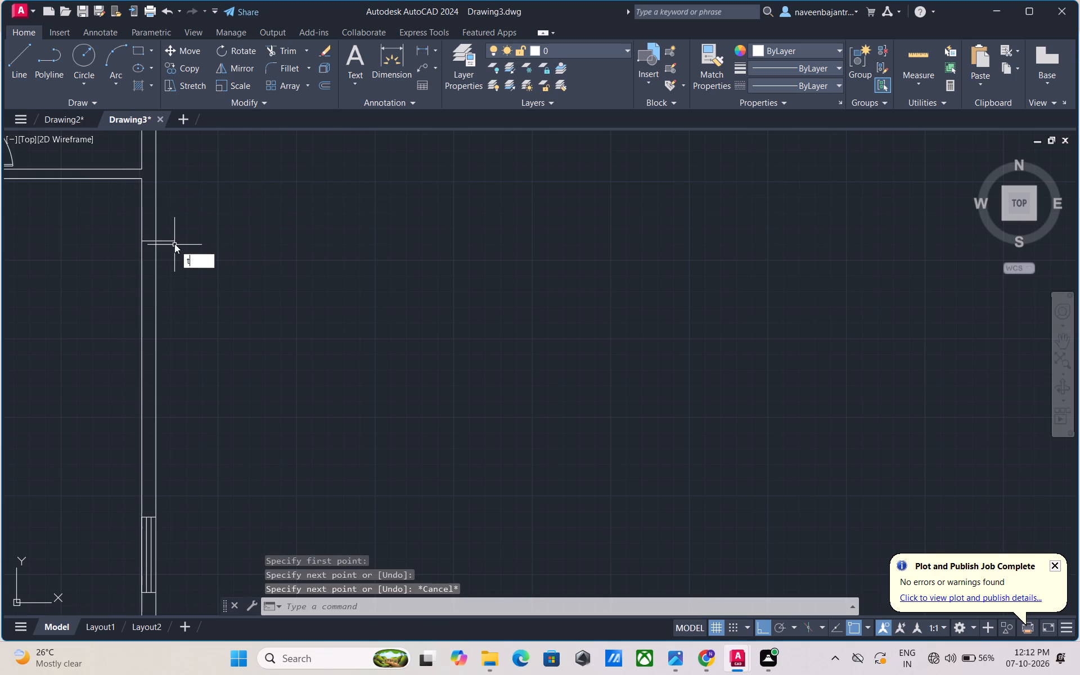
pyautogui.press('r')
pyautogui.press('space')
pyautogui.click(162, 241)
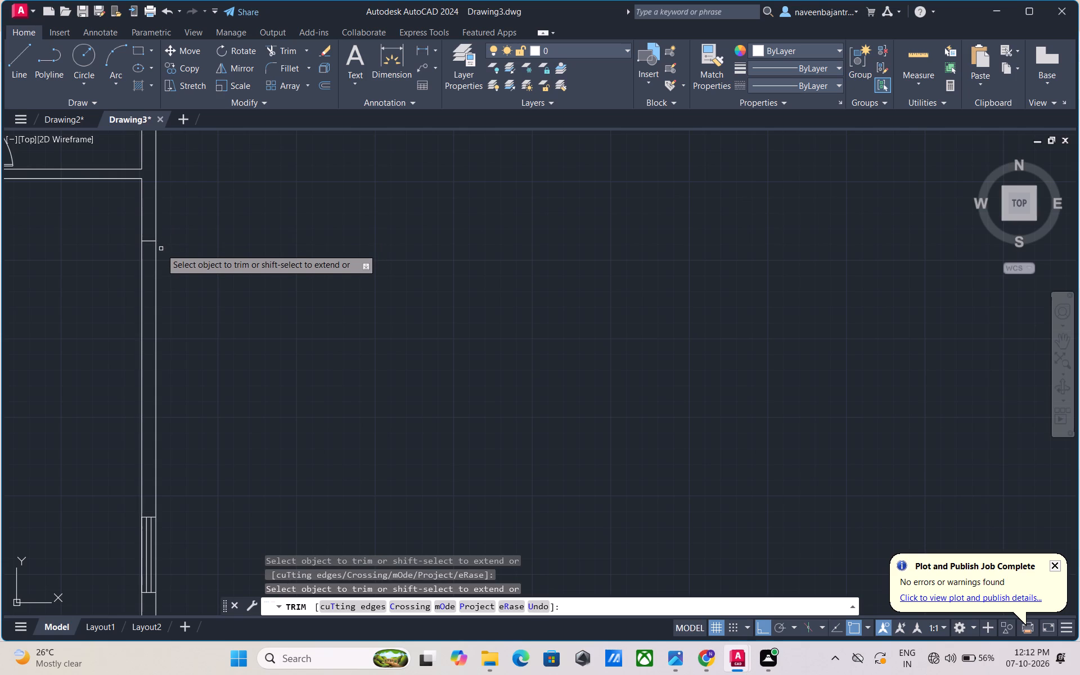
pyautogui.press('Escape')
# Offset the new line across the east wall 4' south to form the third window's south jamb.
pyautogui.press('o')
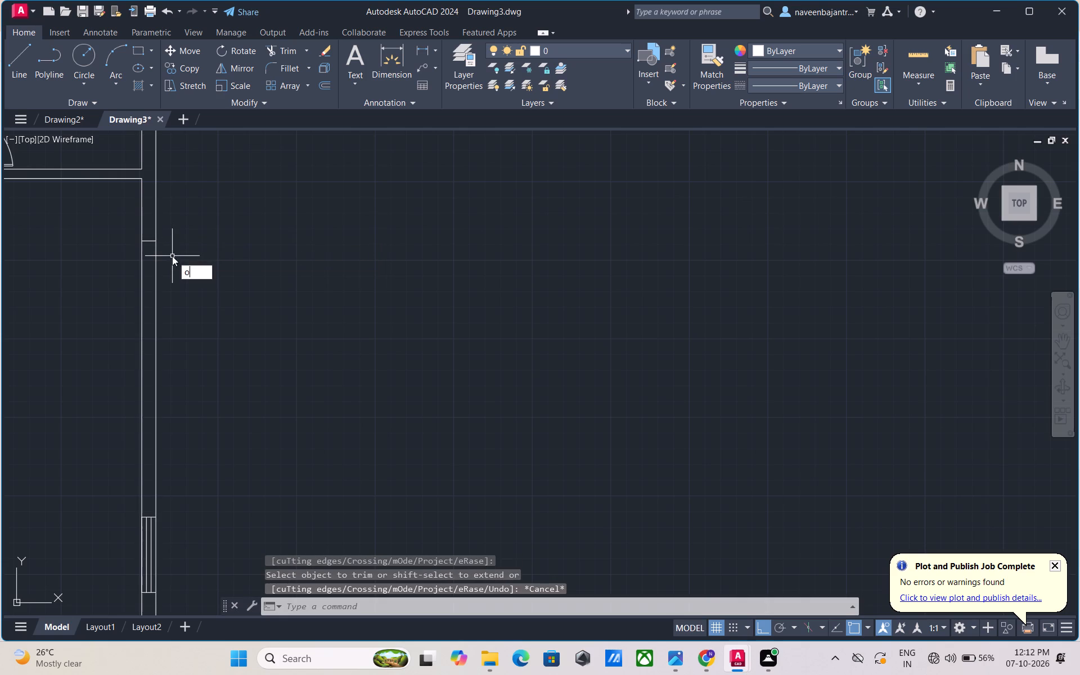
pyautogui.press('space')
pyautogui.press('space')
pyautogui.click(147, 241)
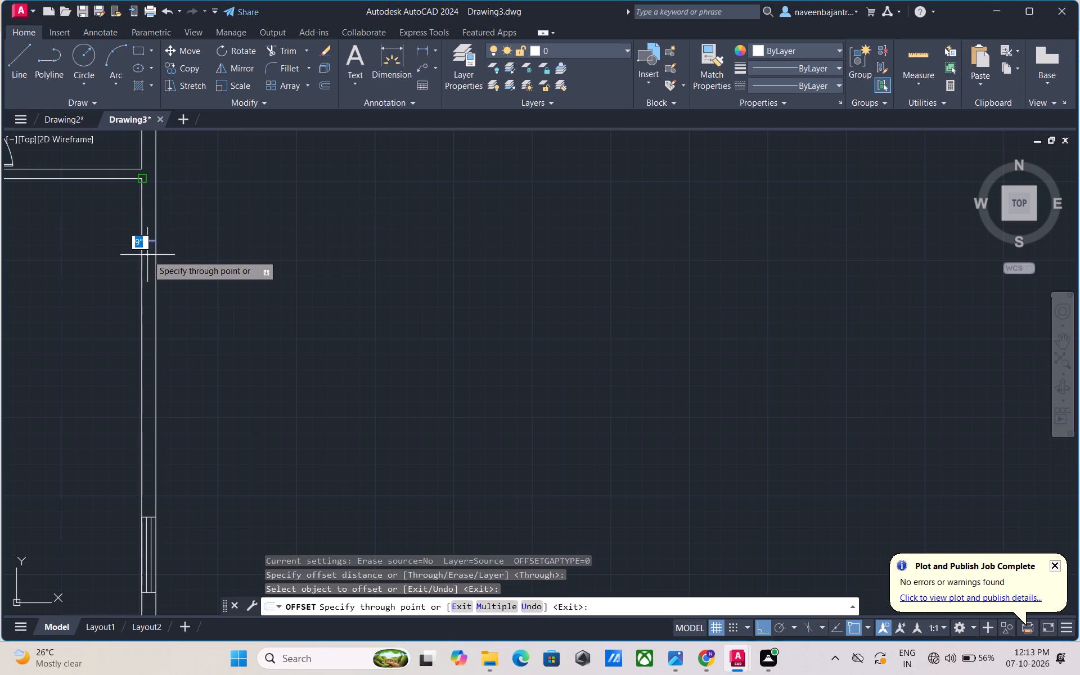
pyautogui.press('4')
pyautogui.press("'")
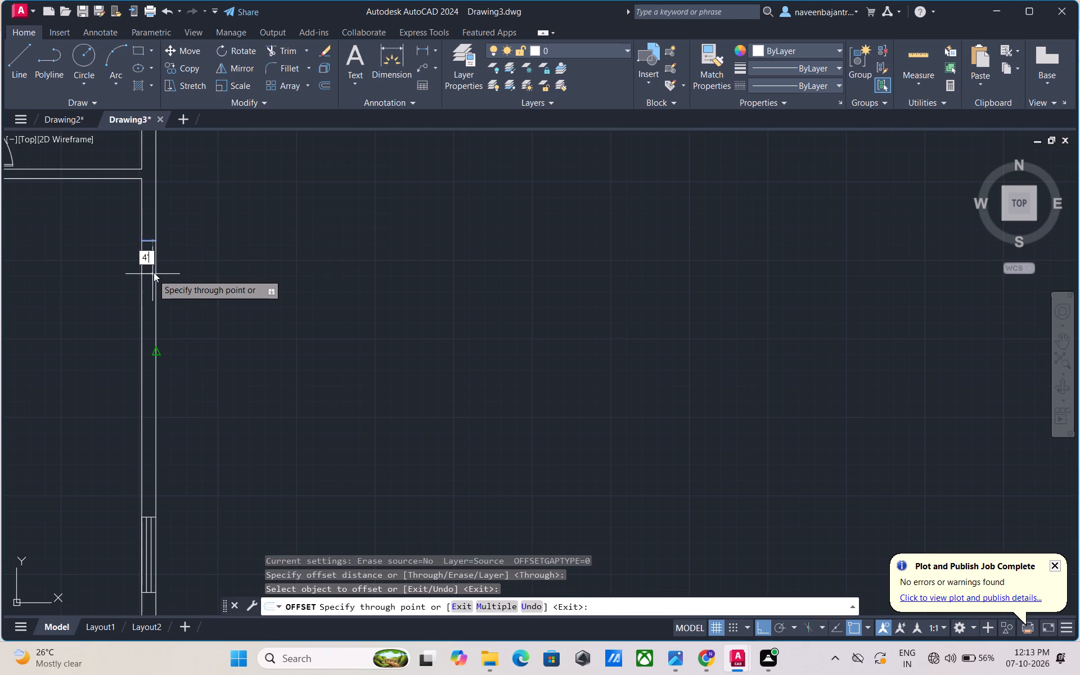
pyautogui.press('Return')
pyautogui.press('Escape')
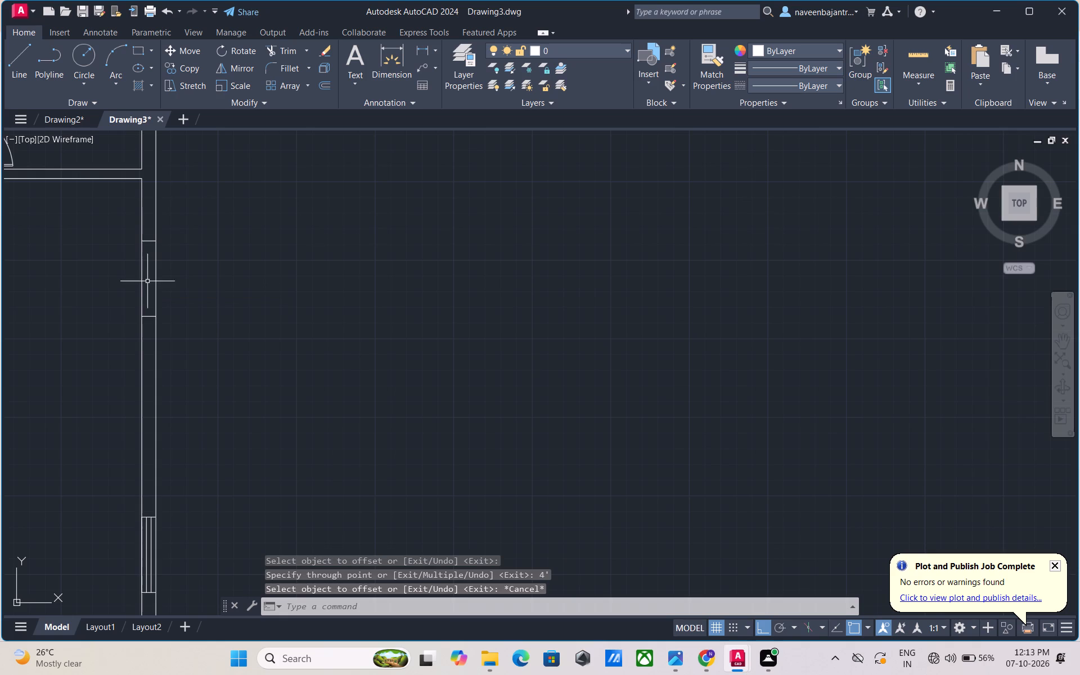
# Draw a line along the east wall's inner face from the third window's north jamb line to its south jamb line.
pyautogui.press('o')
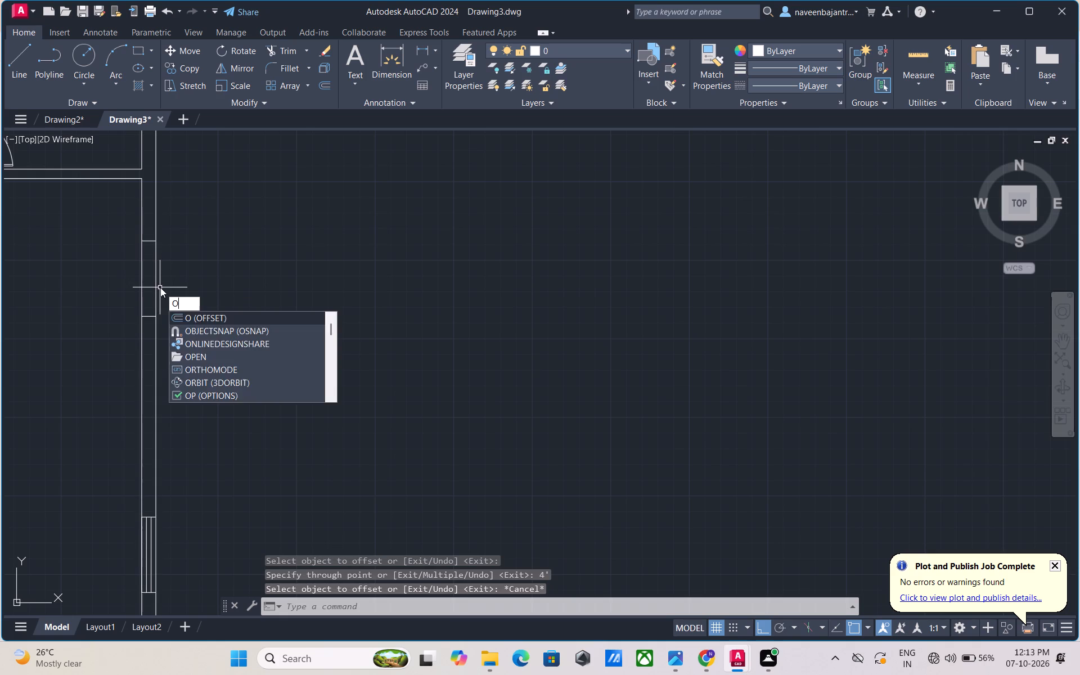
pyautogui.press('Escape')
pyautogui.press('l')
pyautogui.press('space')
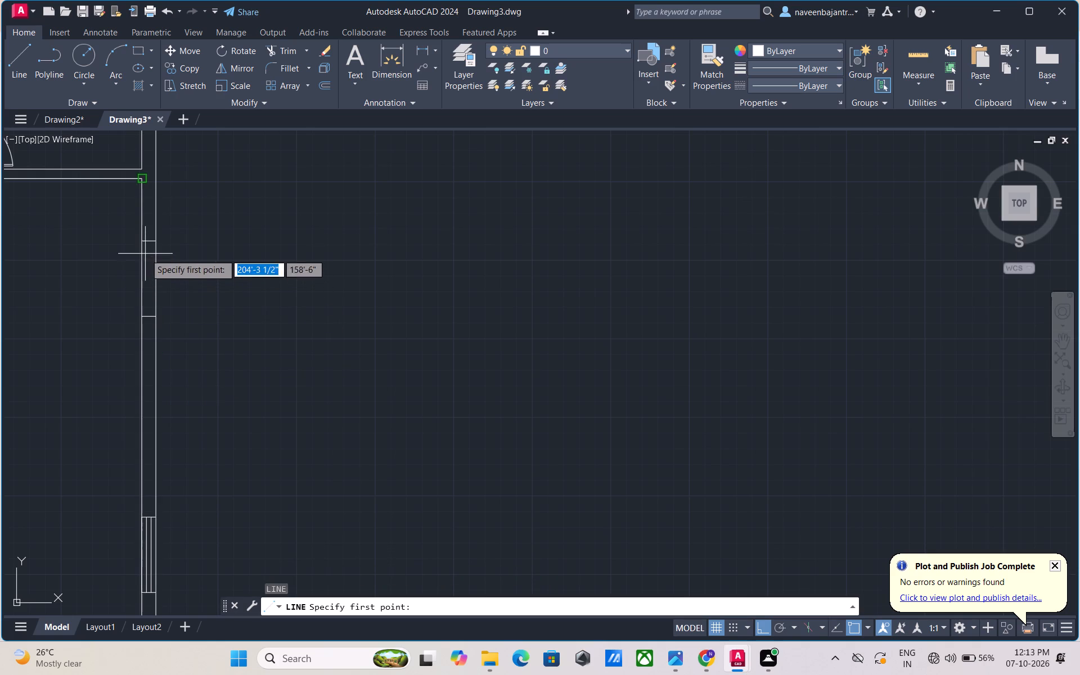
pyautogui.click(142, 240)
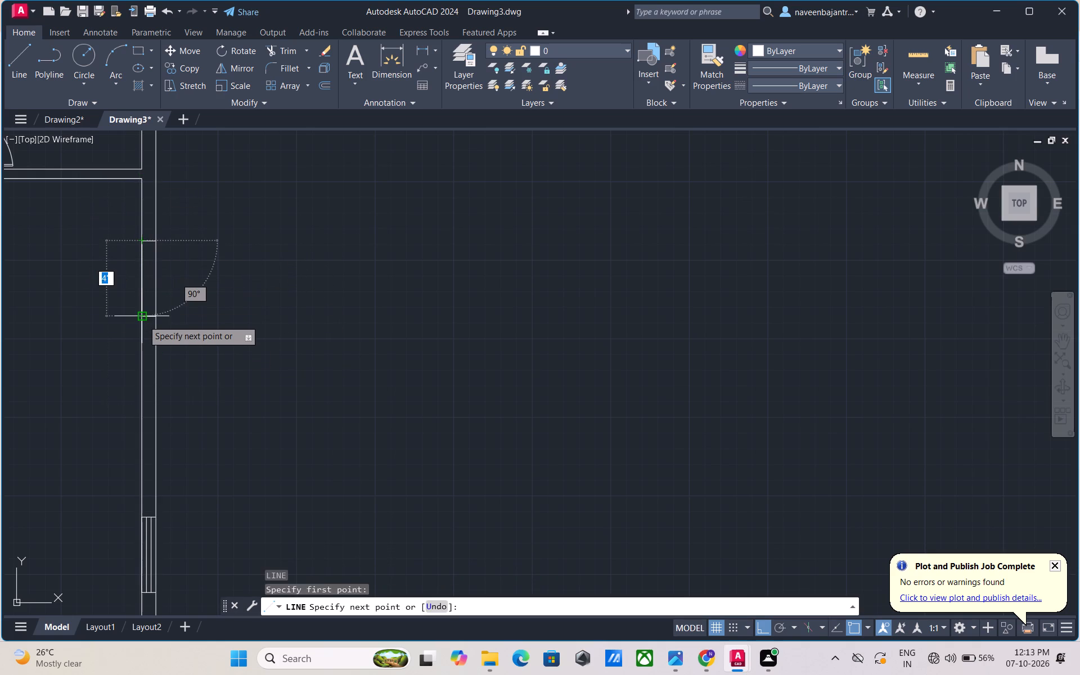
pyautogui.click(143, 320)
pyautogui.press('Escape')
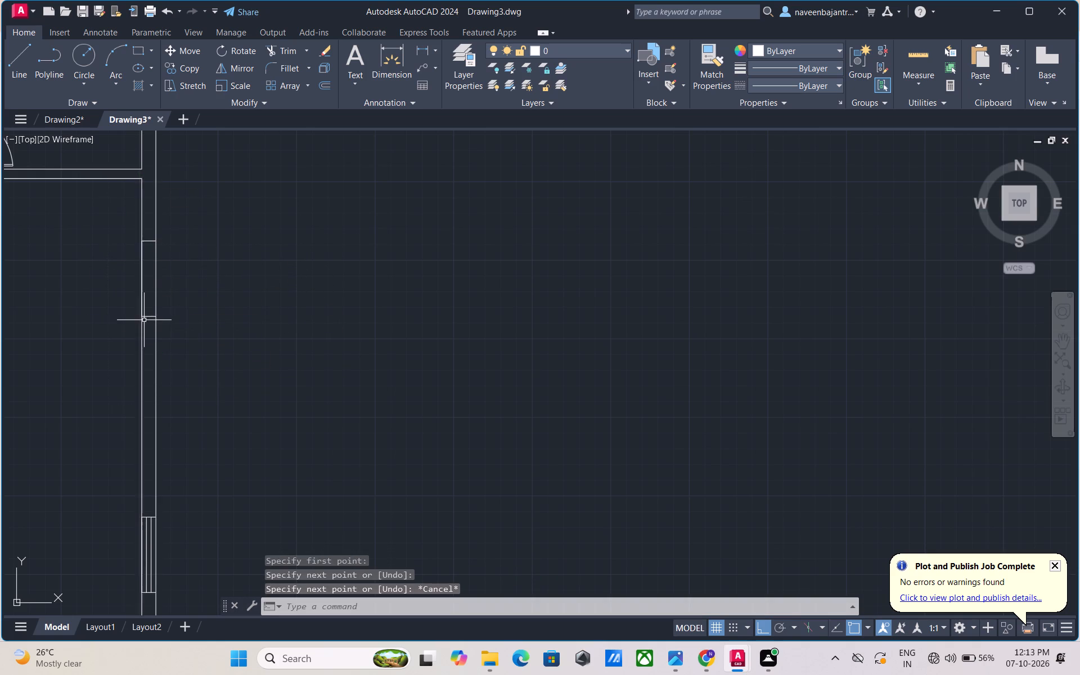
# Offset the third window's inner-face line 3" east, and offset that copy another 3" east, to form the glazing lines.
pyautogui.press('o')
pyautogui.press('space')
pyautogui.press('space')
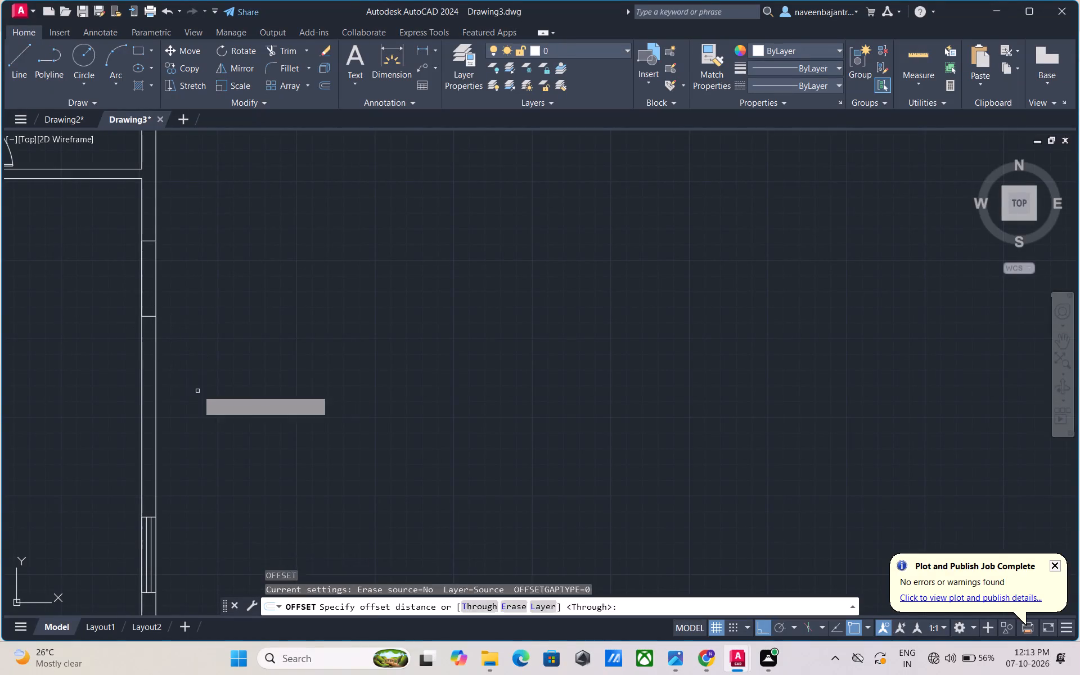
pyautogui.scroll(1, 172, 334)
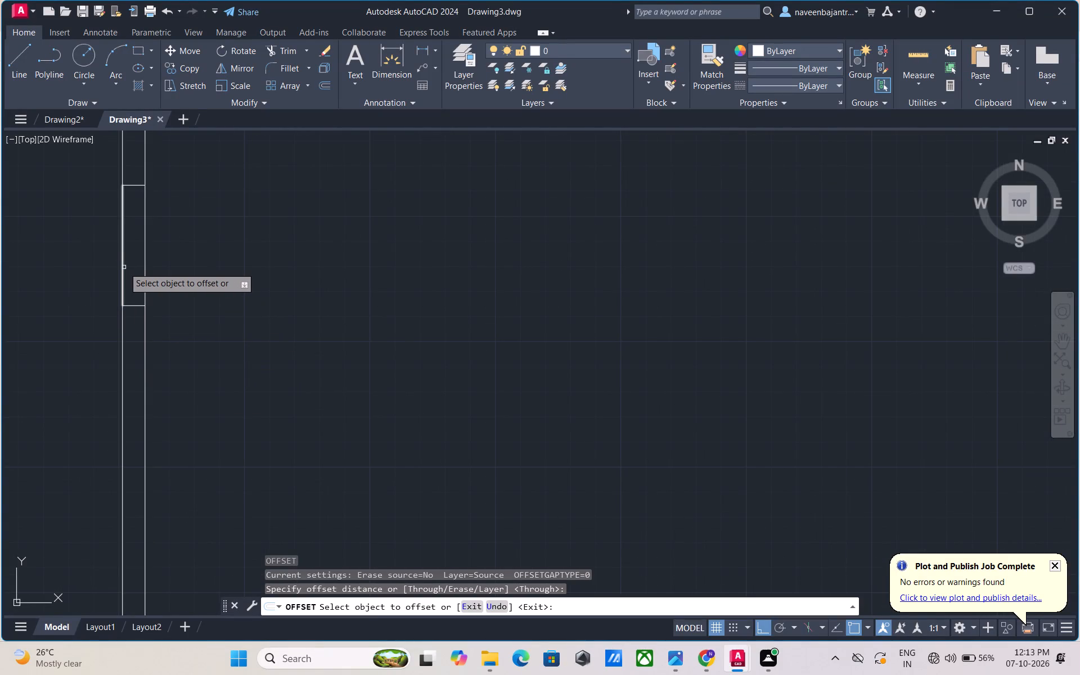
pyautogui.click(123, 269)
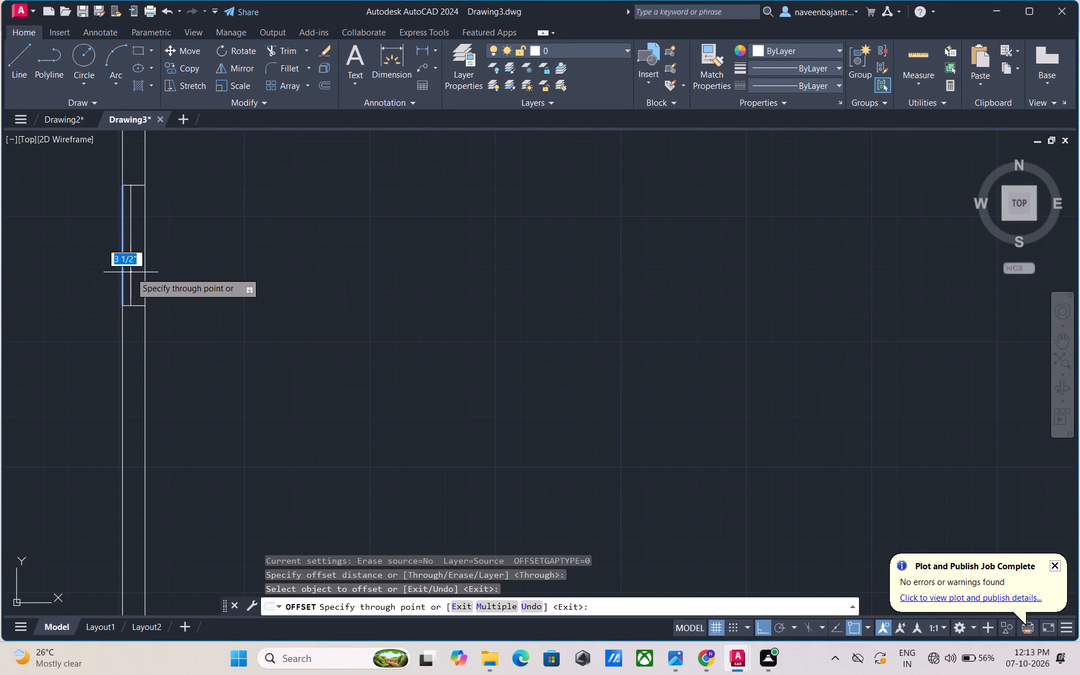
pyautogui.press('3')
pyautogui.hotkey('shift', '"')
pyautogui.press('Return')
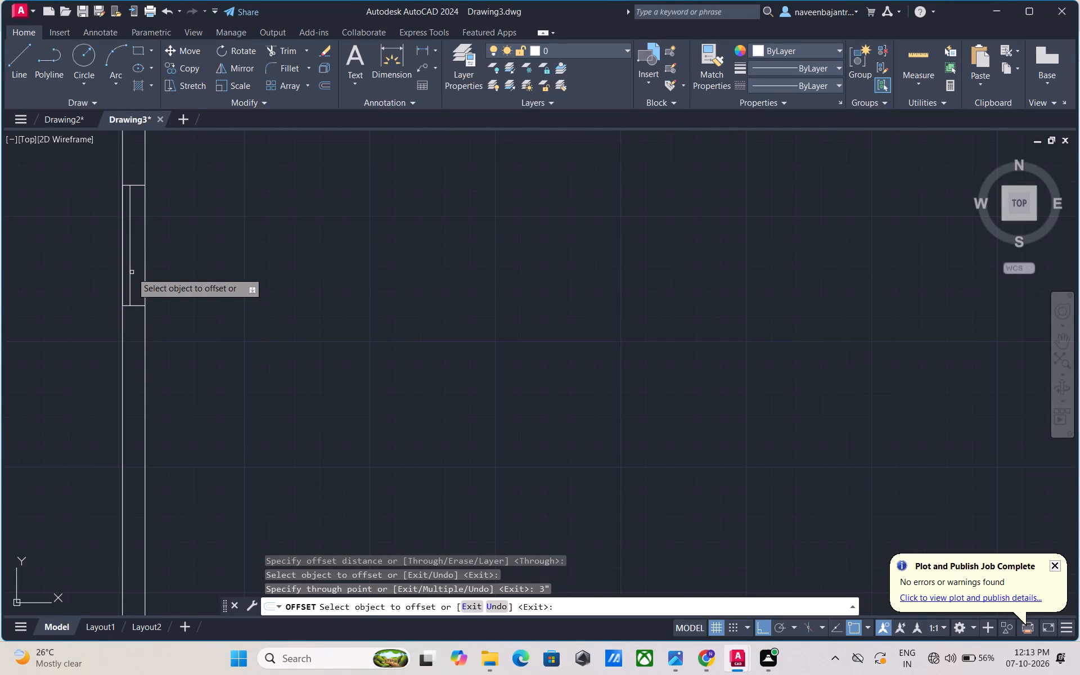
pyautogui.click(128, 271)
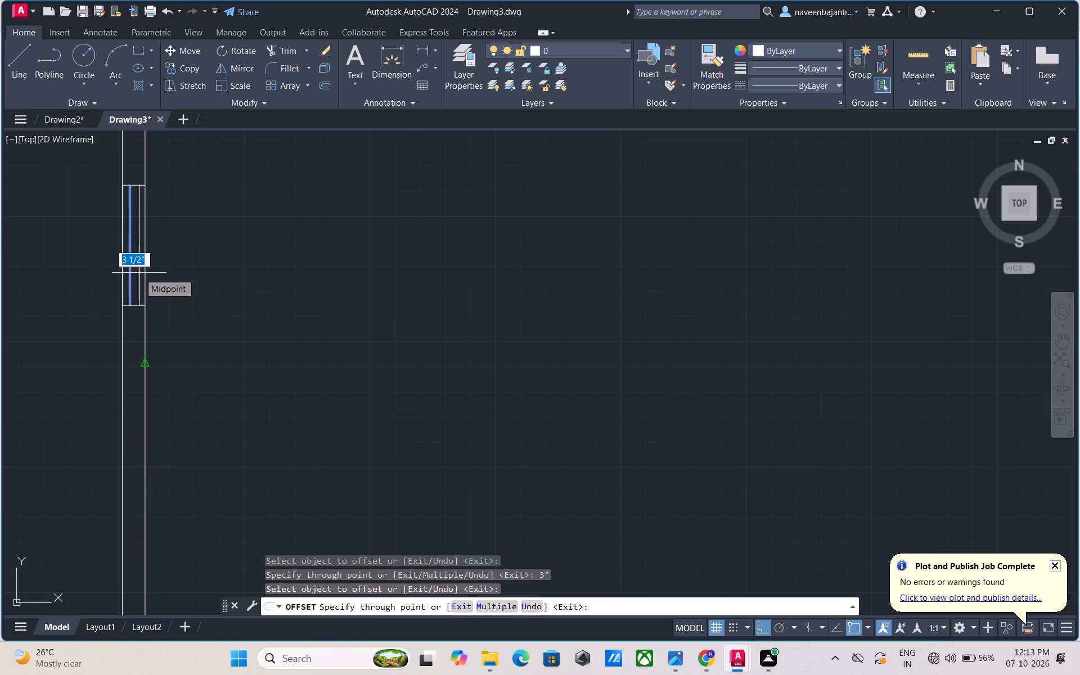
pyautogui.press('3')
pyautogui.hotkey('shift', '"')
pyautogui.press('Return')
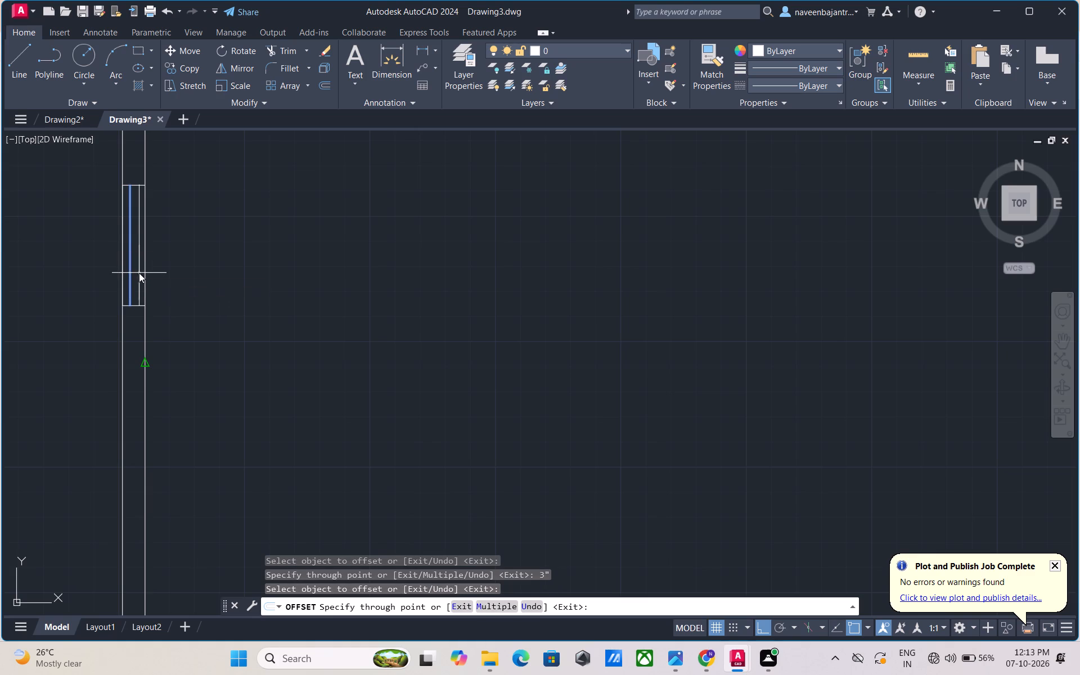
pyautogui.press('Escape')
# Draw a line about 2'-2 1/2" long eastward across the east wall from the inner face's midpoint in the northeast room.
pyautogui.scroll(-2, 139, 273)
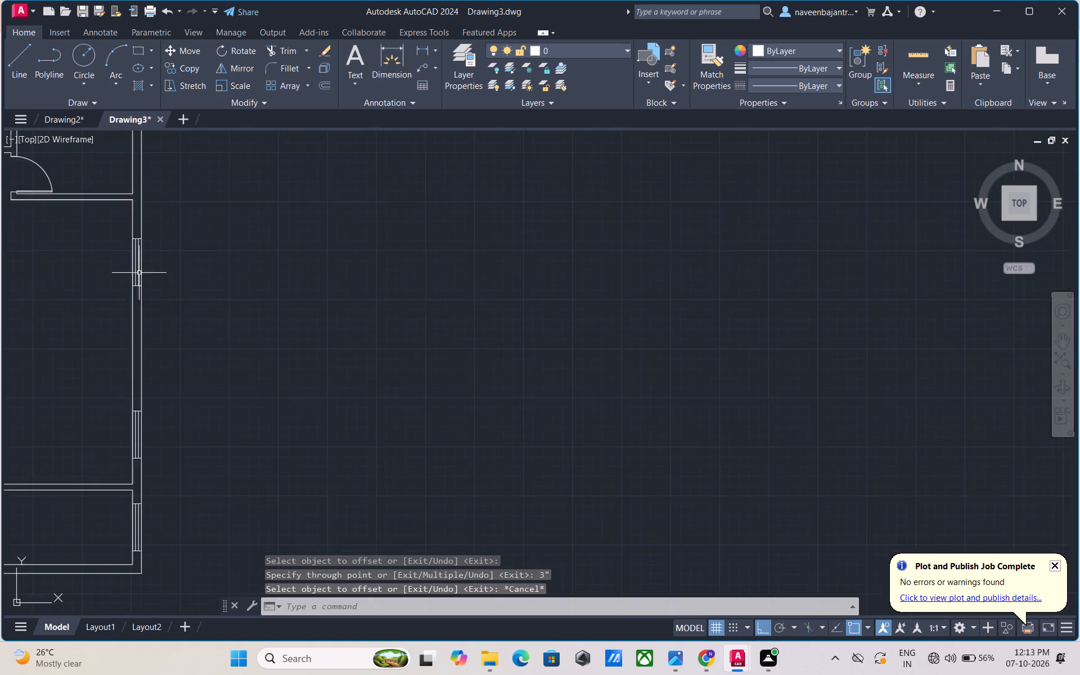
pyautogui.scroll(-1, 139, 273)
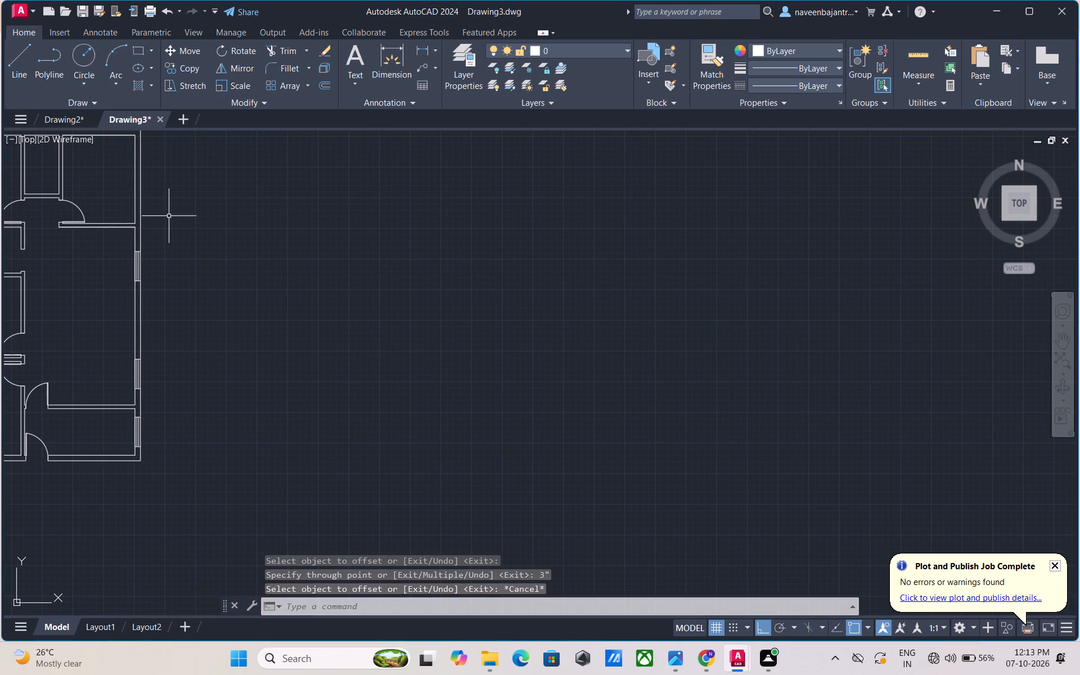
pyautogui.scroll(-1, 172, 207)
pyautogui.moveTo(186, 197); pyautogui.dragTo(268, 250, button='middle')
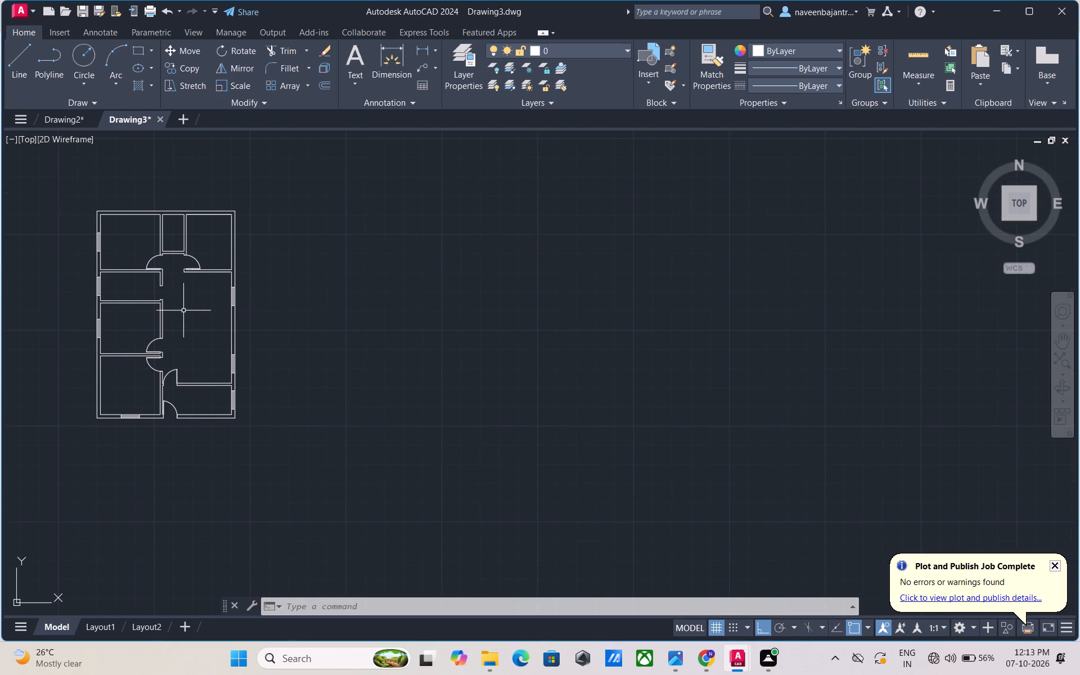
pyautogui.moveTo(183, 310); pyautogui.dragTo(212, 318, button='middle')
pyautogui.scroll(2, 251, 257)
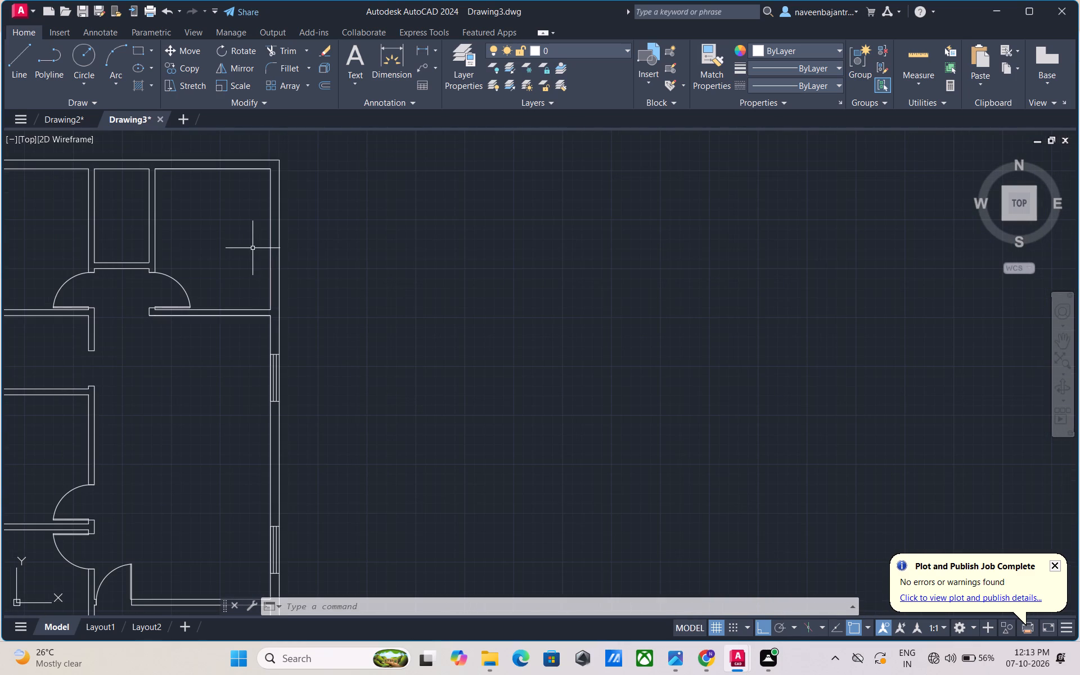
pyautogui.scroll(1, 251, 245)
pyautogui.moveTo(251, 245); pyautogui.dragTo(237, 268, button='middle')
pyautogui.middleClick(234, 275)
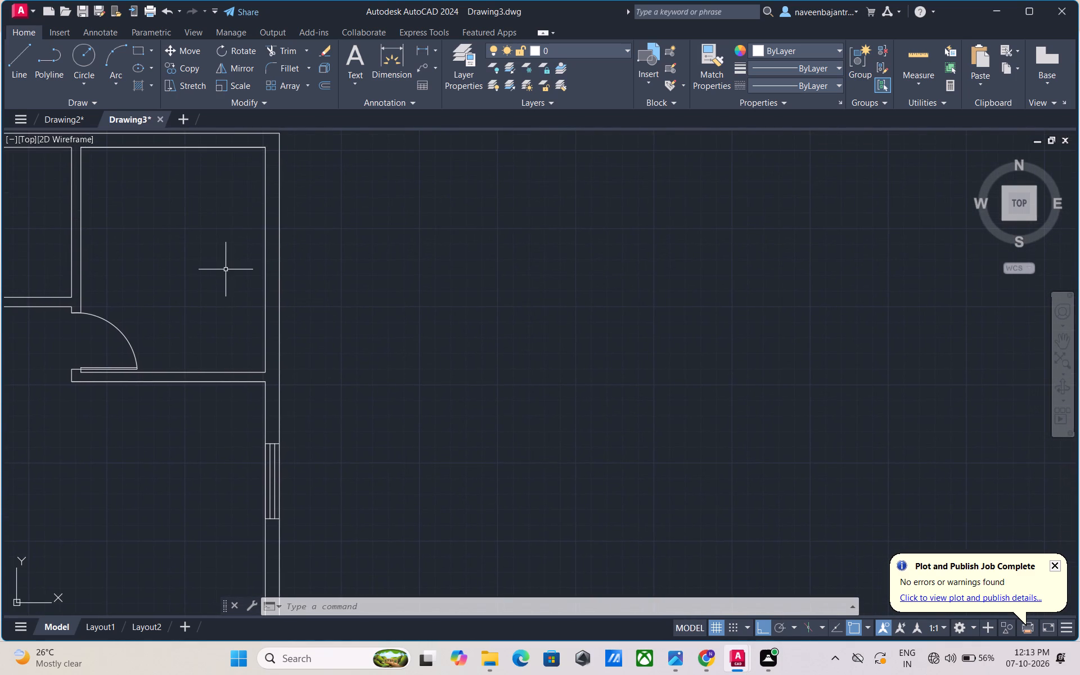
pyautogui.press('Escape')
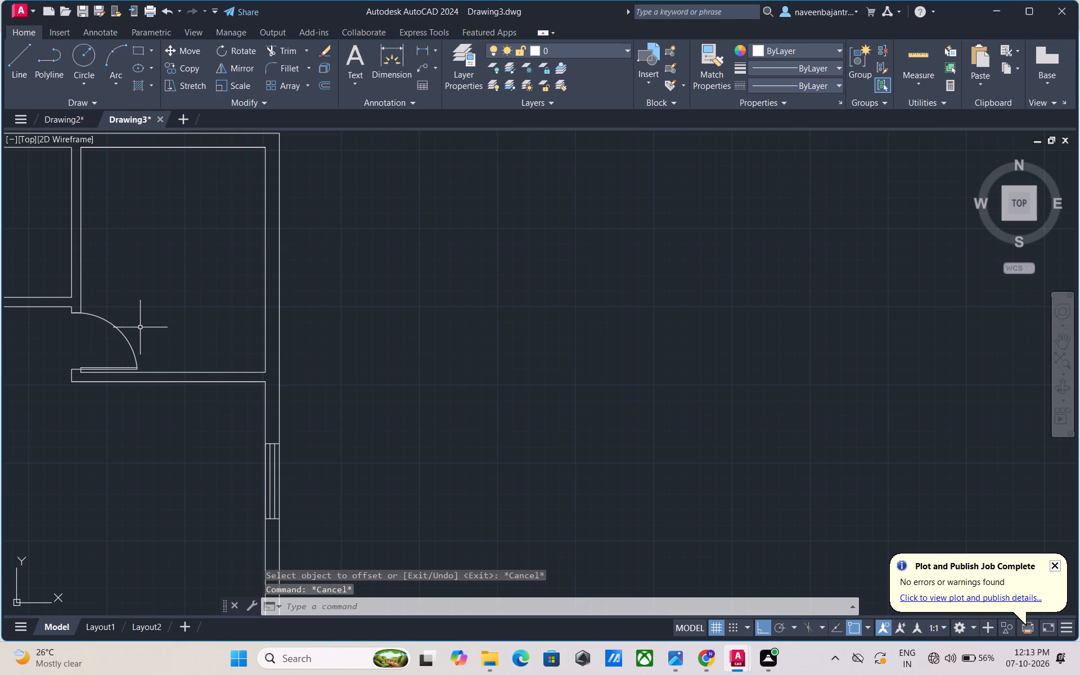
pyautogui.press('l')
pyautogui.press('space')
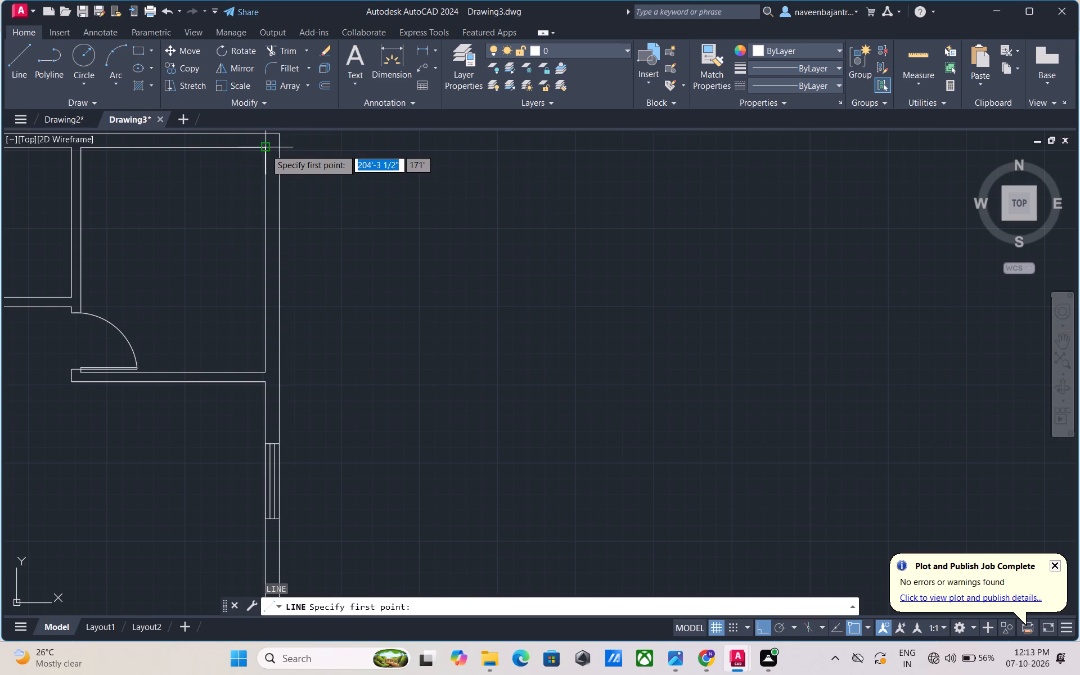
pyautogui.click(267, 260)
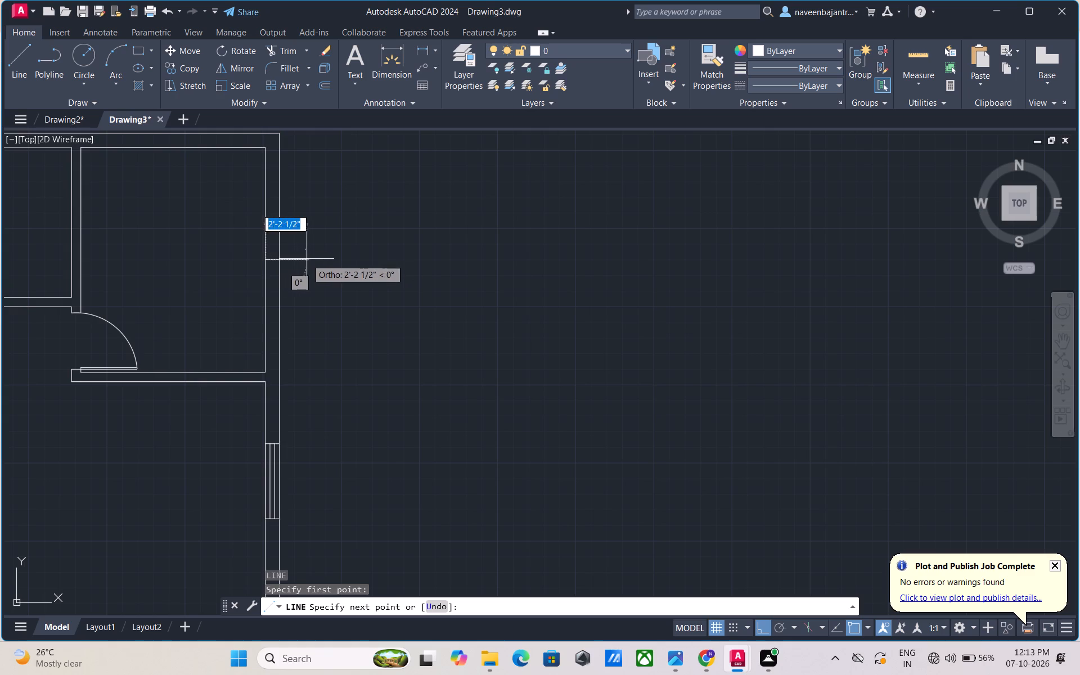
pyautogui.click(307, 259)
pyautogui.press('Escape')
# Trim the part of the midpoint line that overhangs the east wall's outer face.
pyautogui.press('t')
pyautogui.press('r')
pyautogui.press('space')
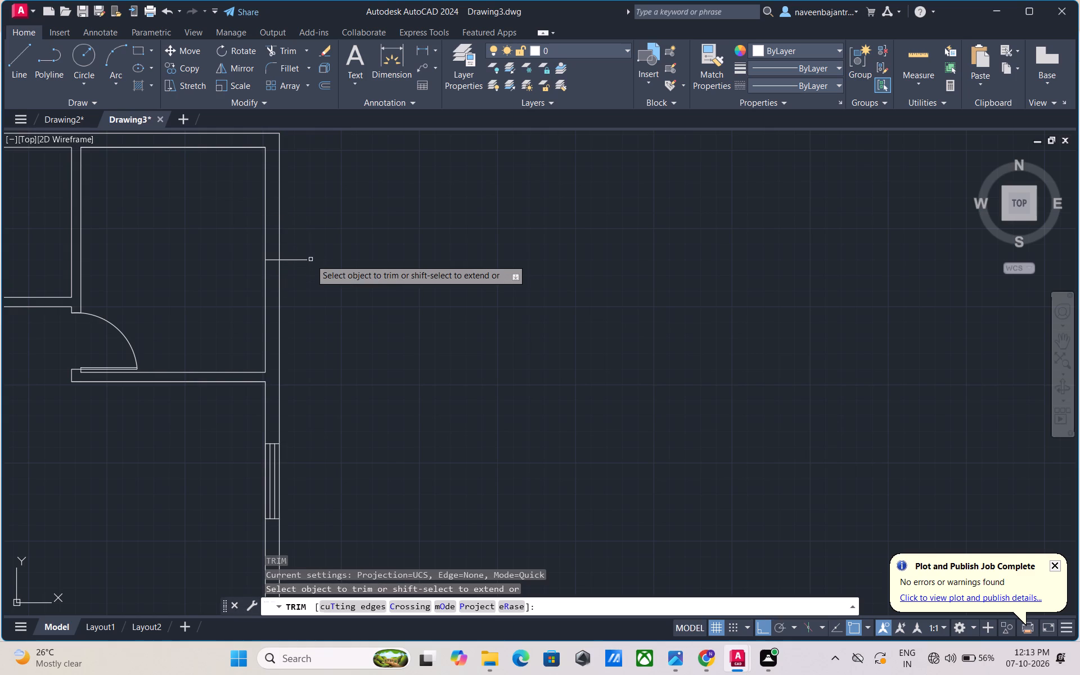
pyautogui.click(301, 259)
pyautogui.press('Escape')
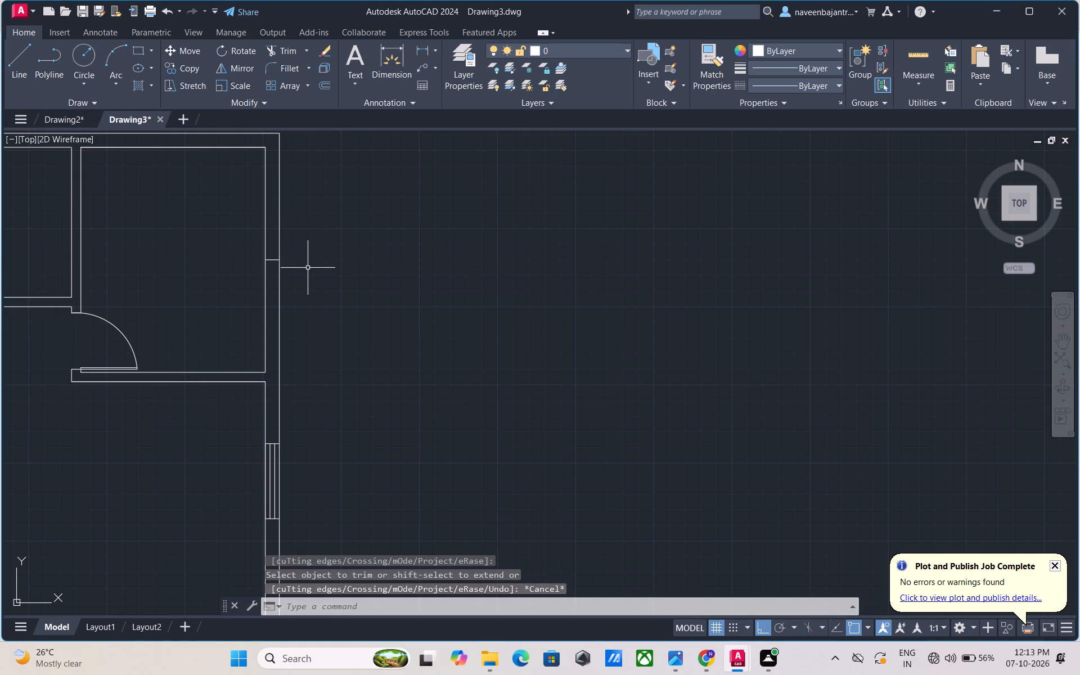
# Offset the midpoint line 2' north and 2' south to form the northeast room window's jamb lines.
pyautogui.press('o')
pyautogui.press('space')
pyautogui.press('space')
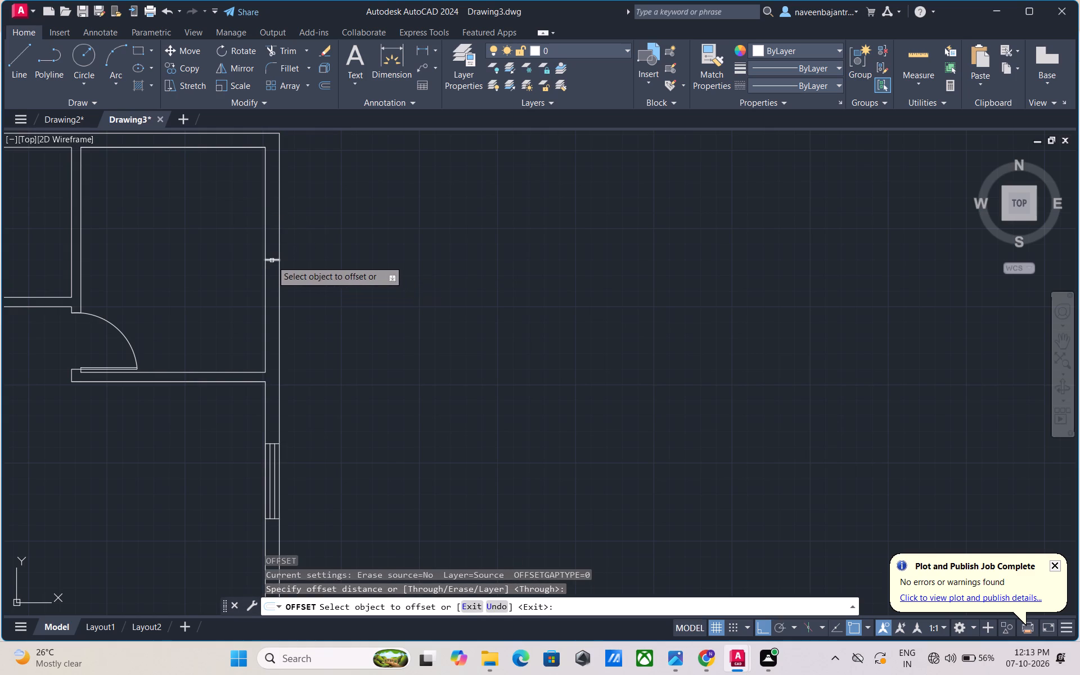
pyautogui.click(272, 260)
pyautogui.press('2')
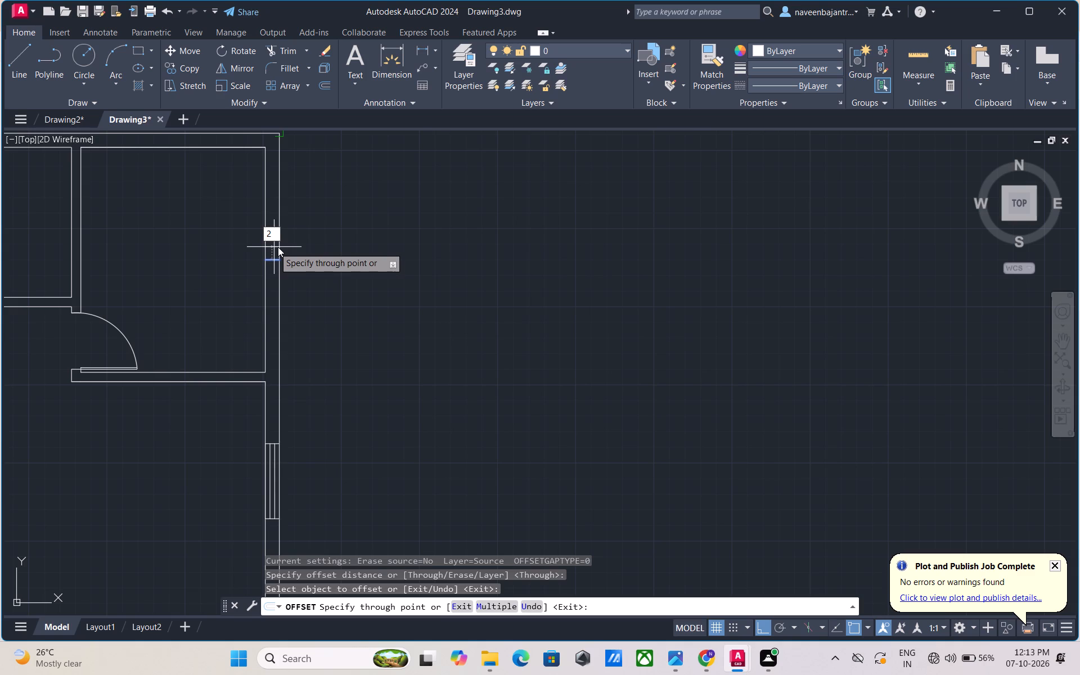
pyautogui.press("'")
pyautogui.press('Return')
pyautogui.click(275, 259)
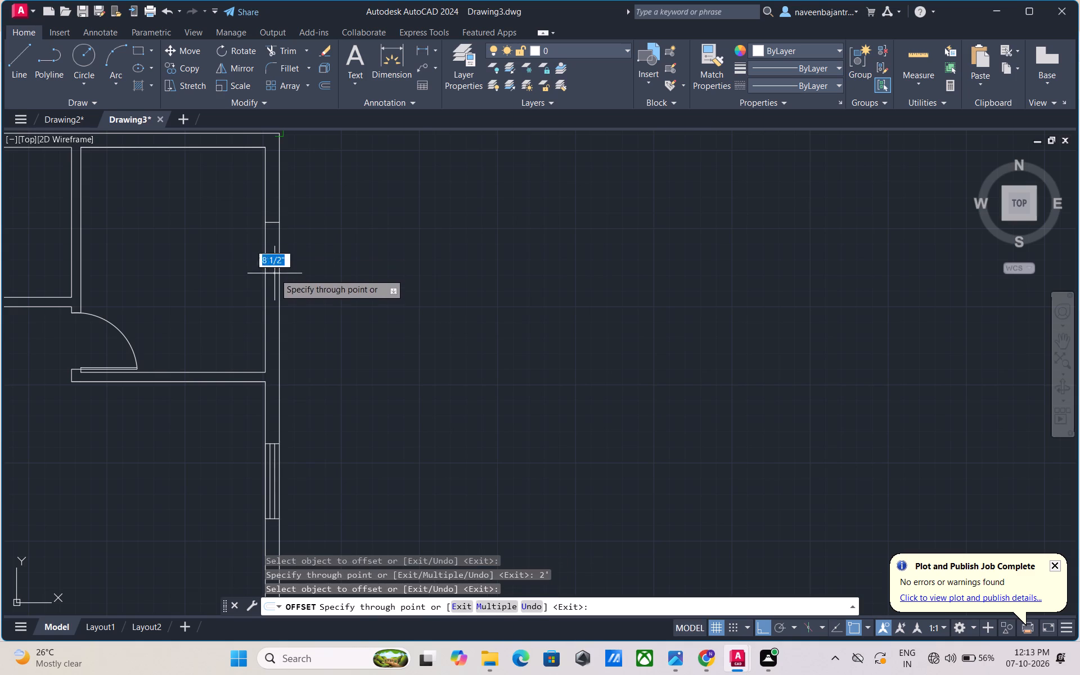
pyautogui.press('2')
pyautogui.press("'")
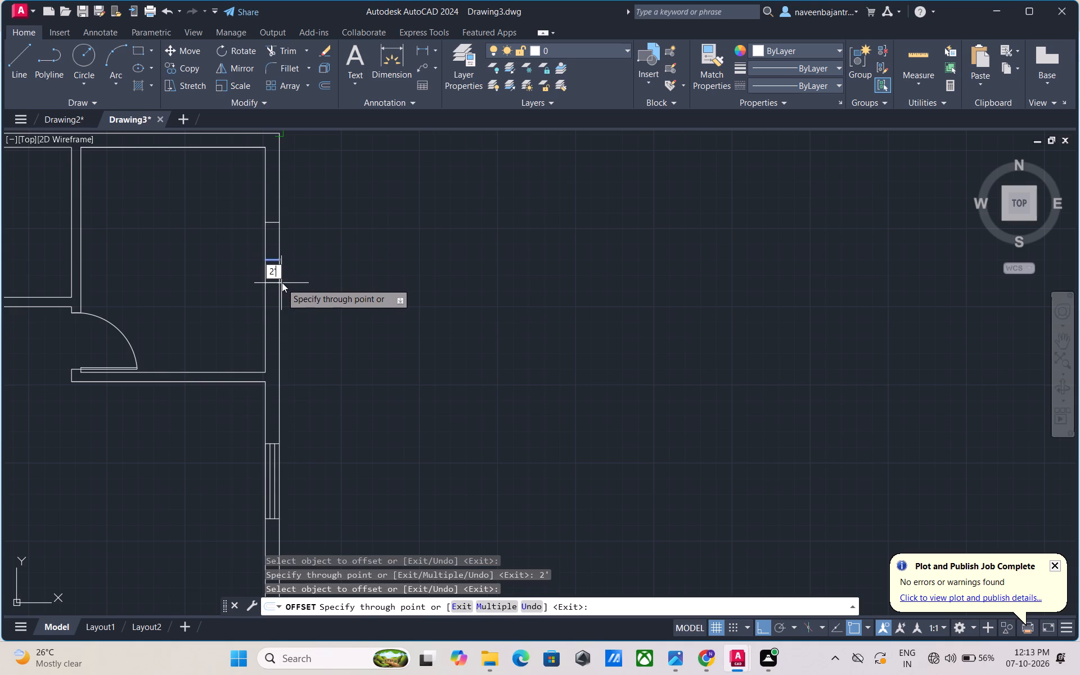
pyautogui.press('Return')
pyautogui.press('Escape')
# Trim away the midpoint line between the northeast room window's two jamb lines.
pyautogui.press('t')
pyautogui.press('r')
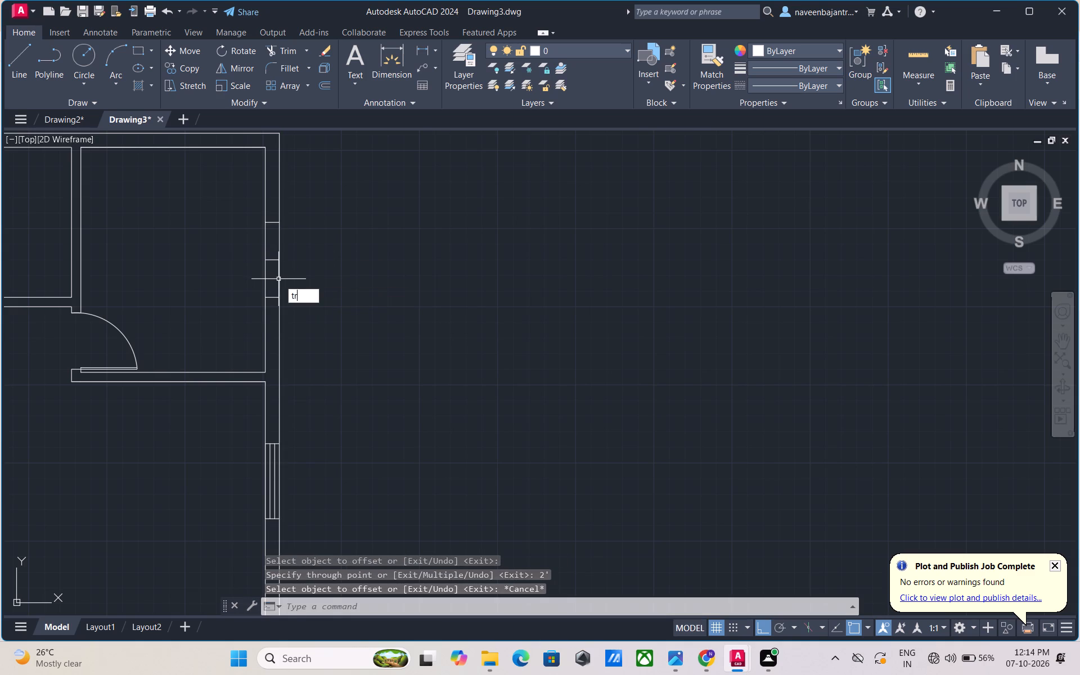
pyautogui.press('space')
pyautogui.click(274, 259)
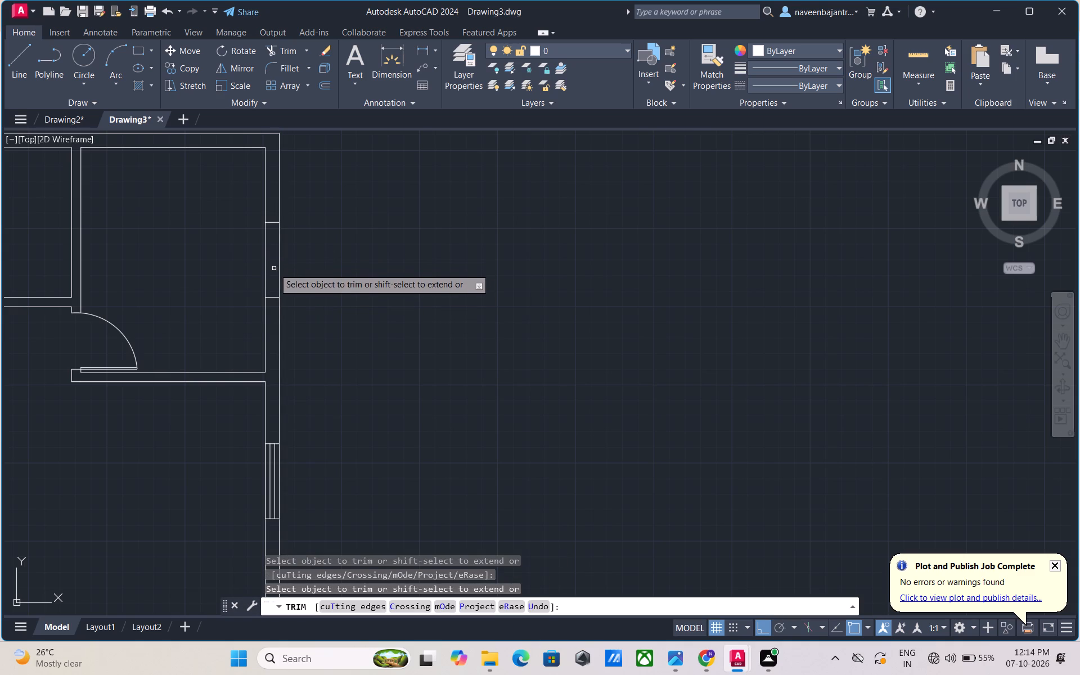
pyautogui.press('Escape')
# Draw a line along the east wall's inner face from the northeast room window's north jamb line to its south jamb line.
pyautogui.write('l')
pyautogui.press('space')
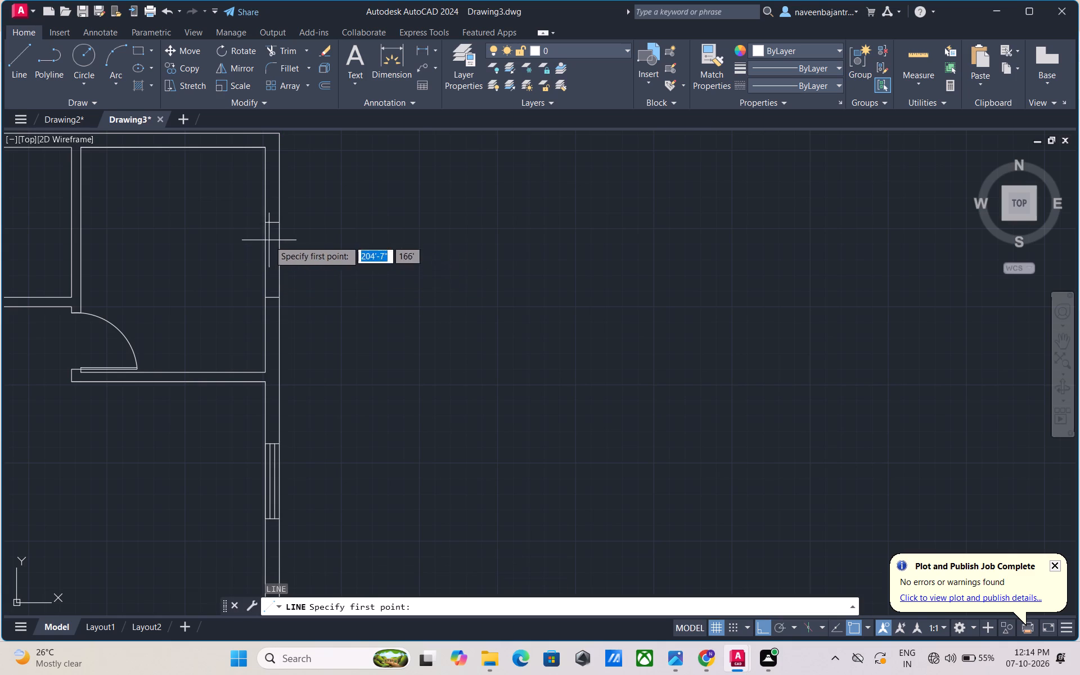
pyautogui.click(265, 220)
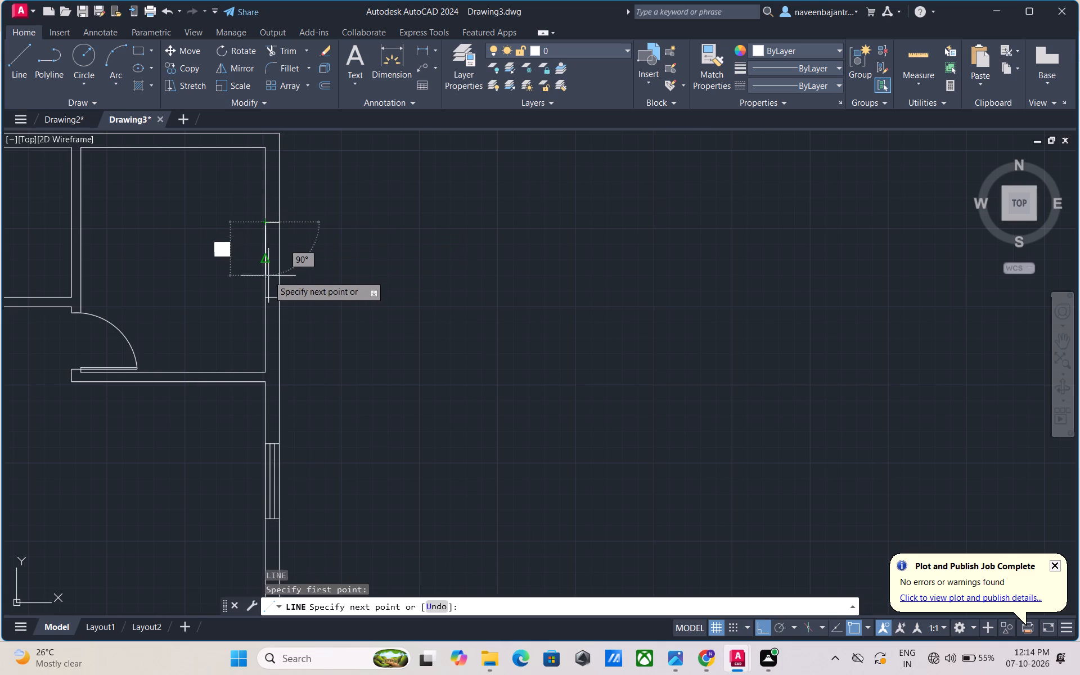
pyautogui.click(267, 295)
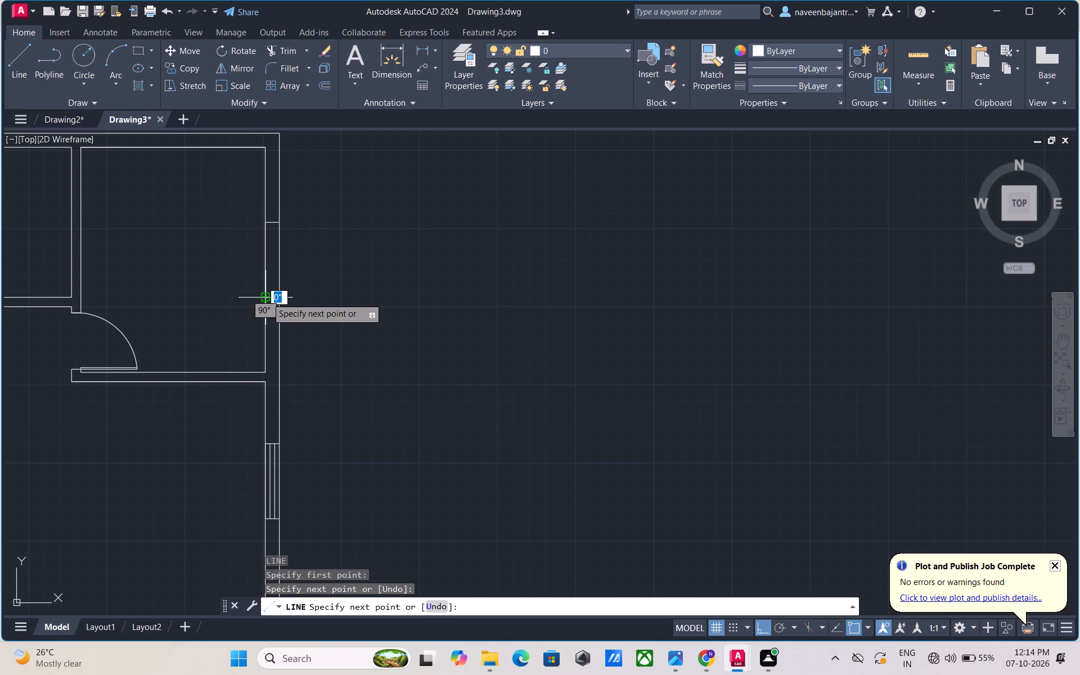
pyautogui.press('Escape')
# Offset the northeast room window's inner-face line 3" east, and offset the resulting line another 3" east to form the glazing lines.
pyautogui.press('o')
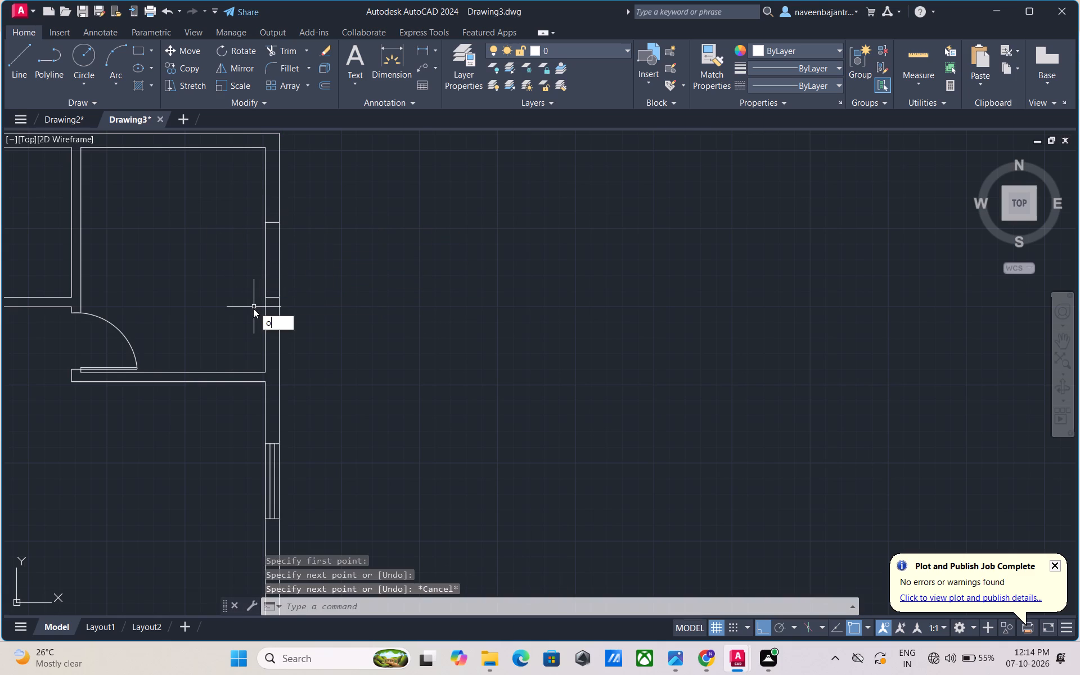
pyautogui.press('space')
pyautogui.press('space')
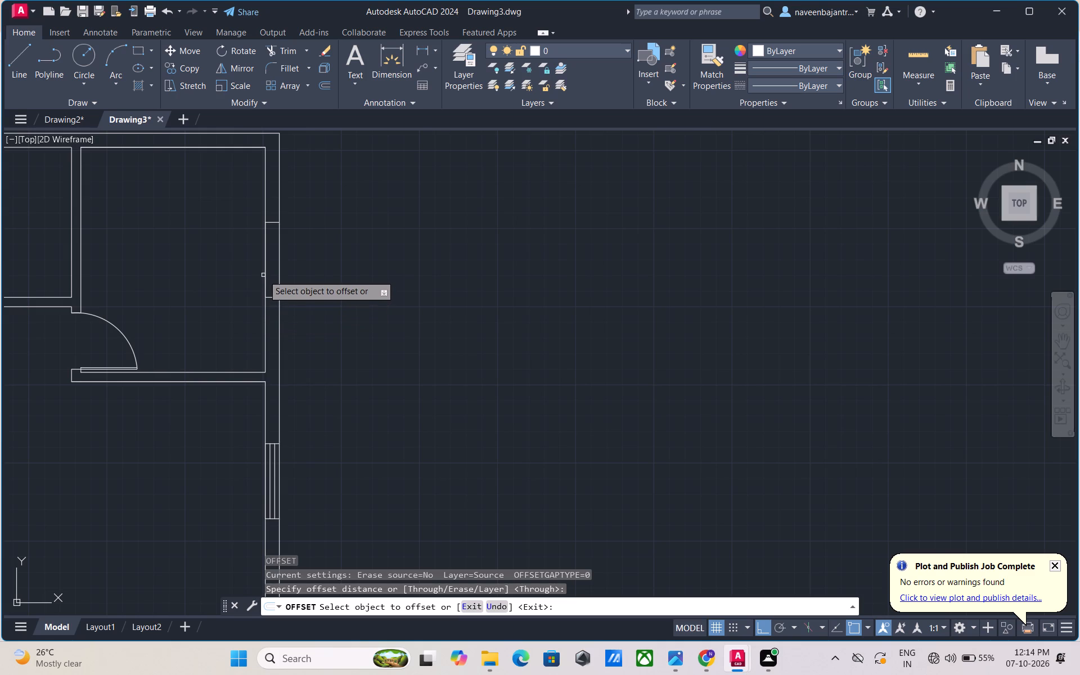
pyautogui.click(266, 273)
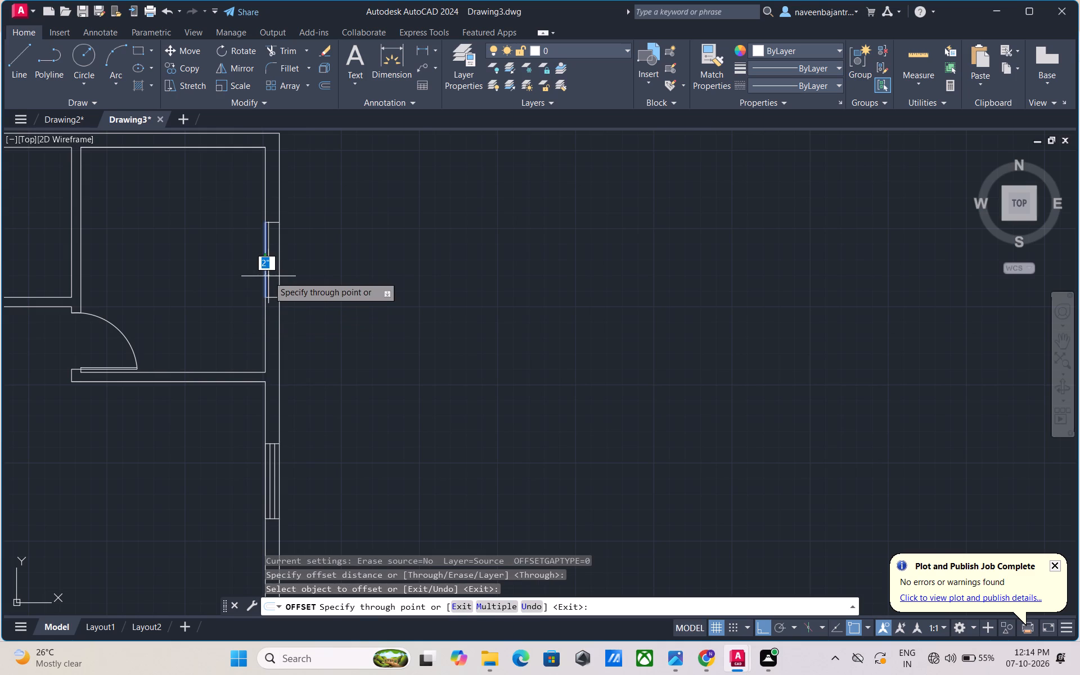
pyautogui.press('3')
pyautogui.hotkey('shift', '"')
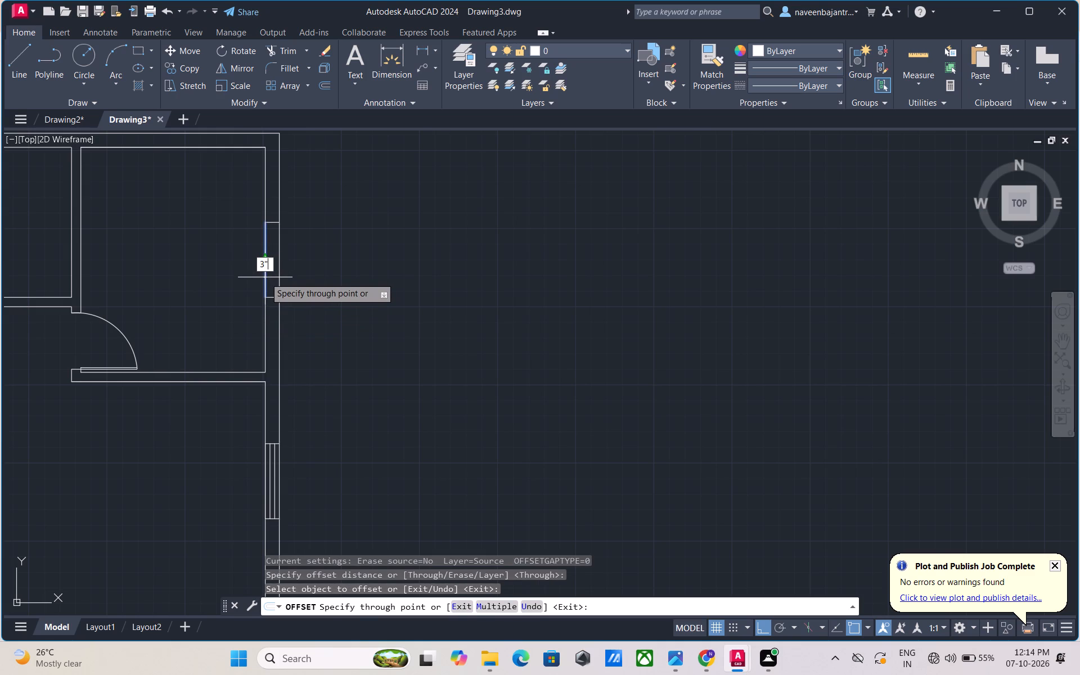
pyautogui.press('Return')
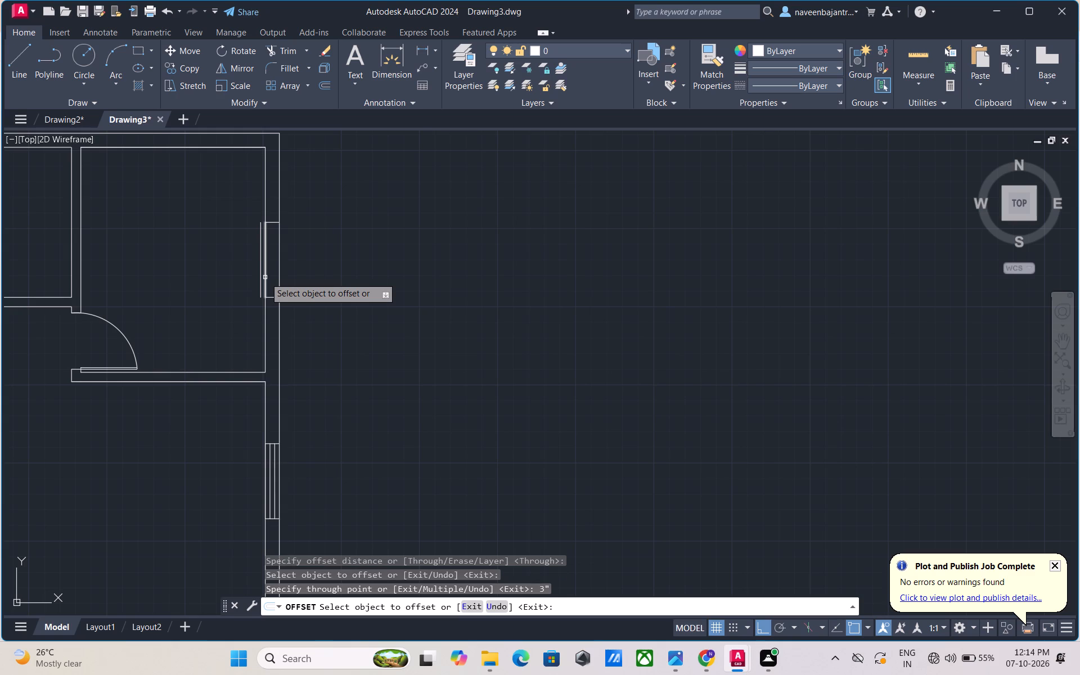
pyautogui.hotkey('ctrl', 'z')
pyautogui.click(265, 277)
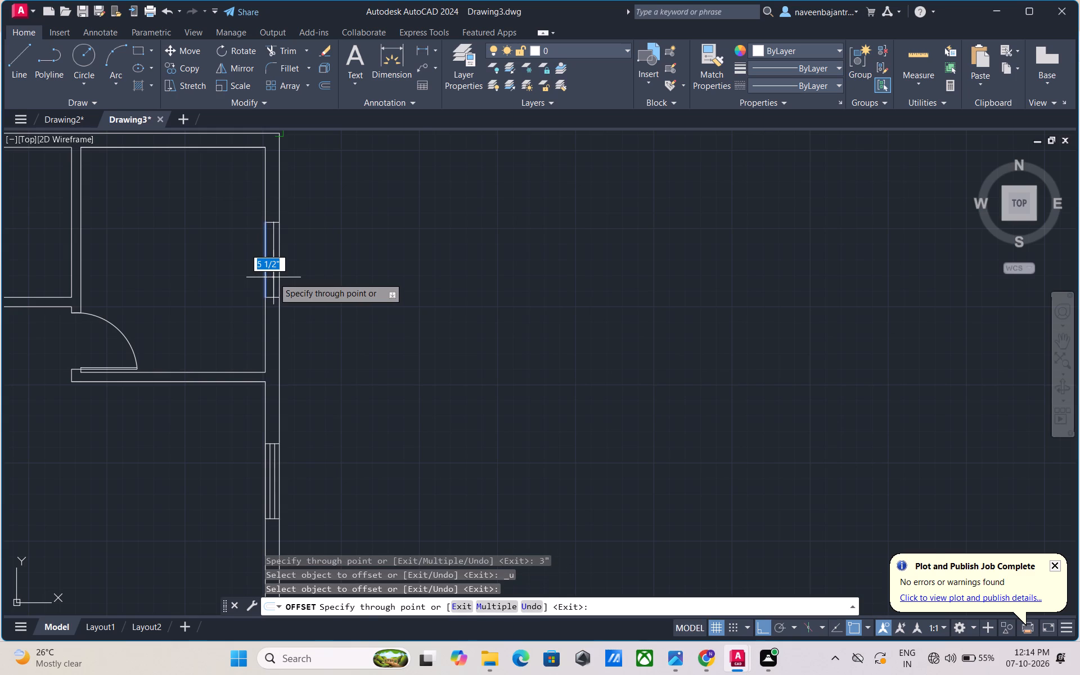
pyautogui.press('3')
pyautogui.hotkey('shift', '"')
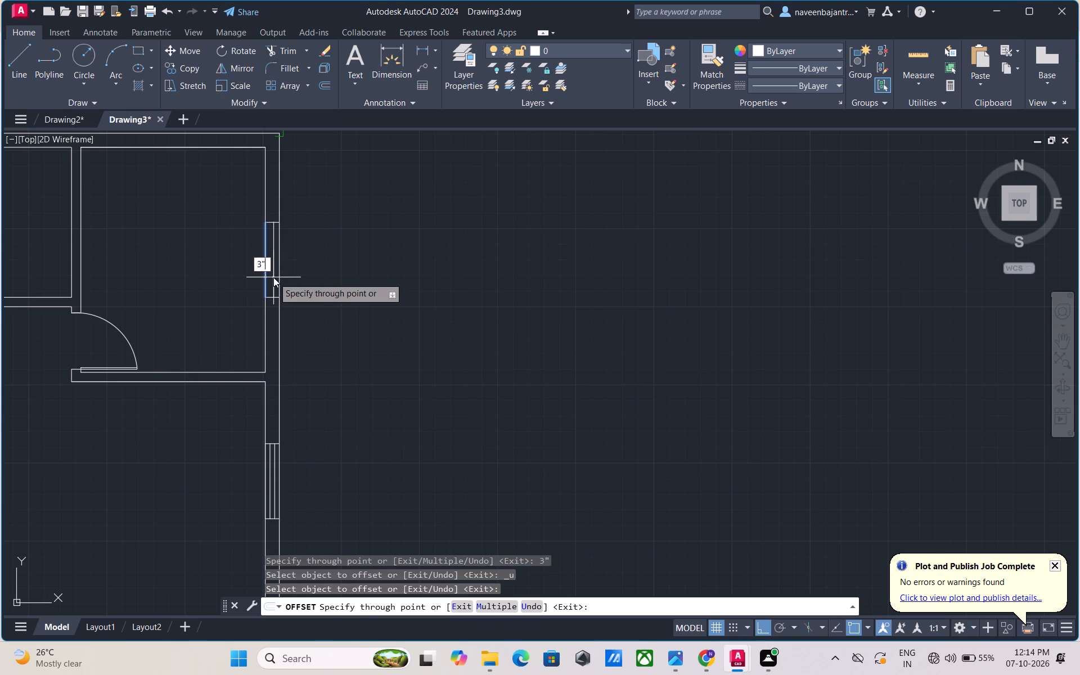
pyautogui.press('Return')
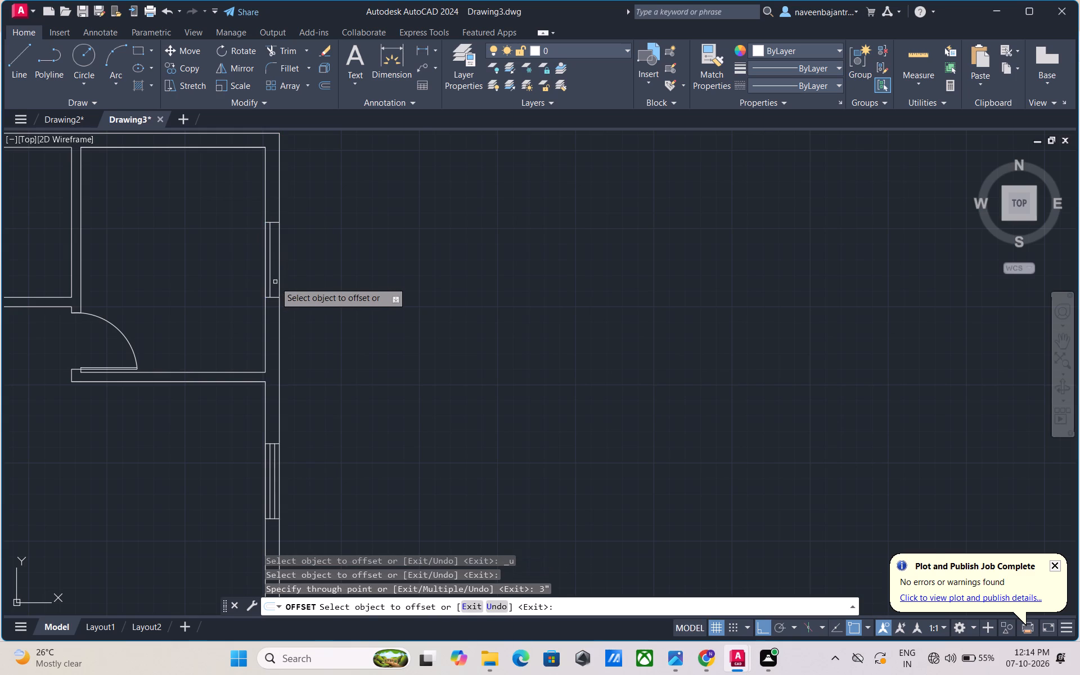
pyautogui.click(270, 286)
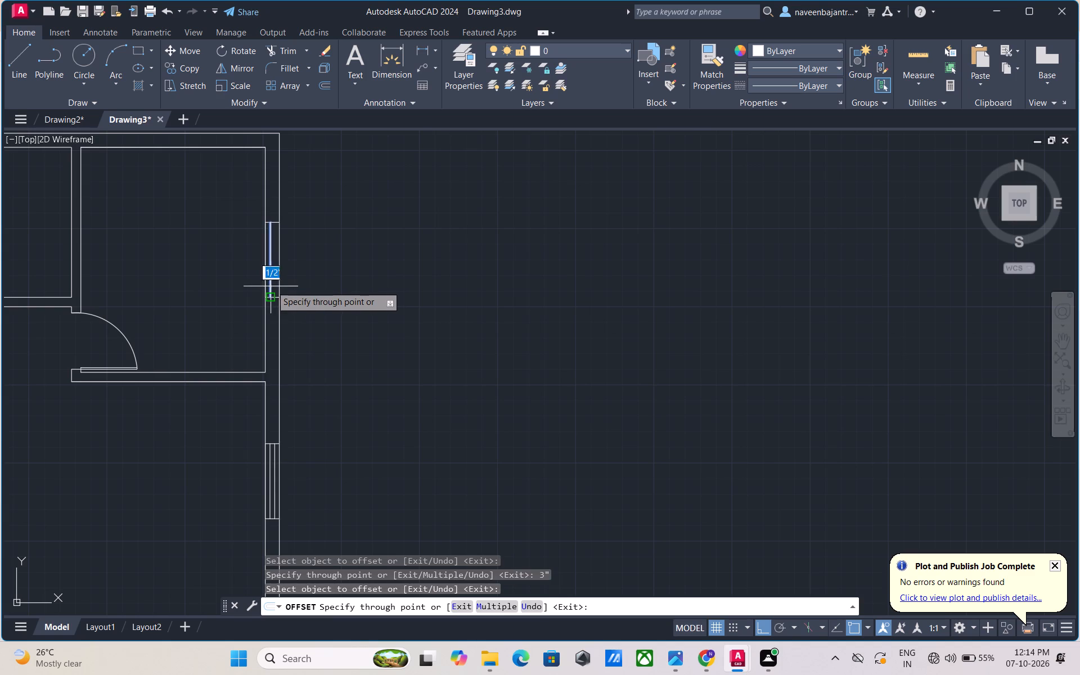
pyautogui.press('3')
pyautogui.hotkey('shift', '"')
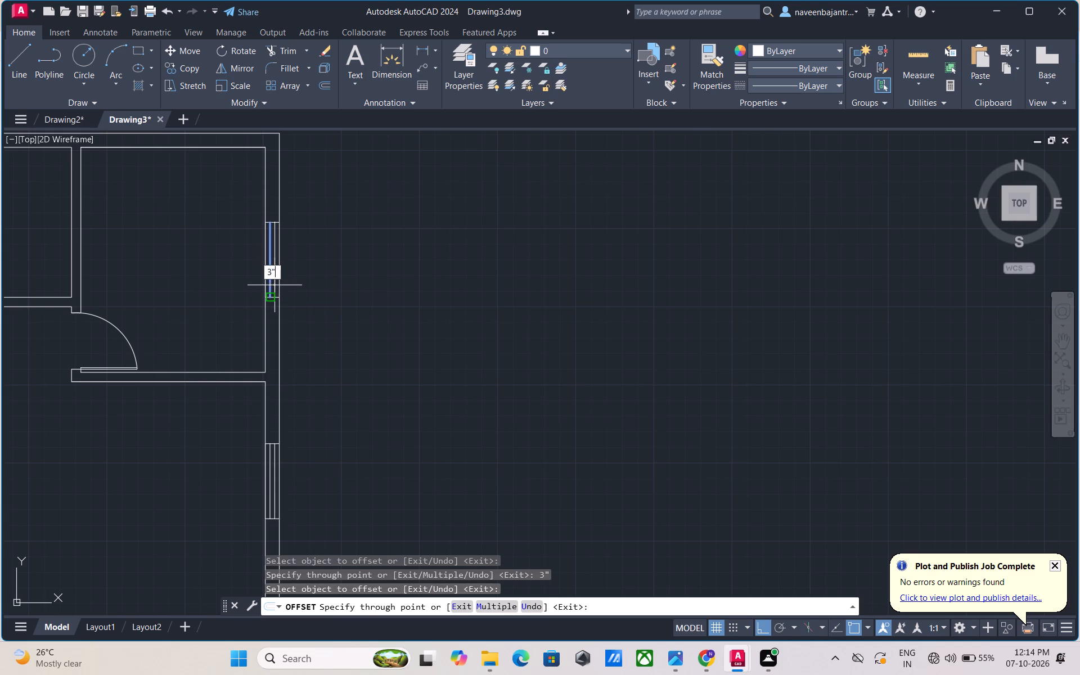
pyautogui.press('Return')
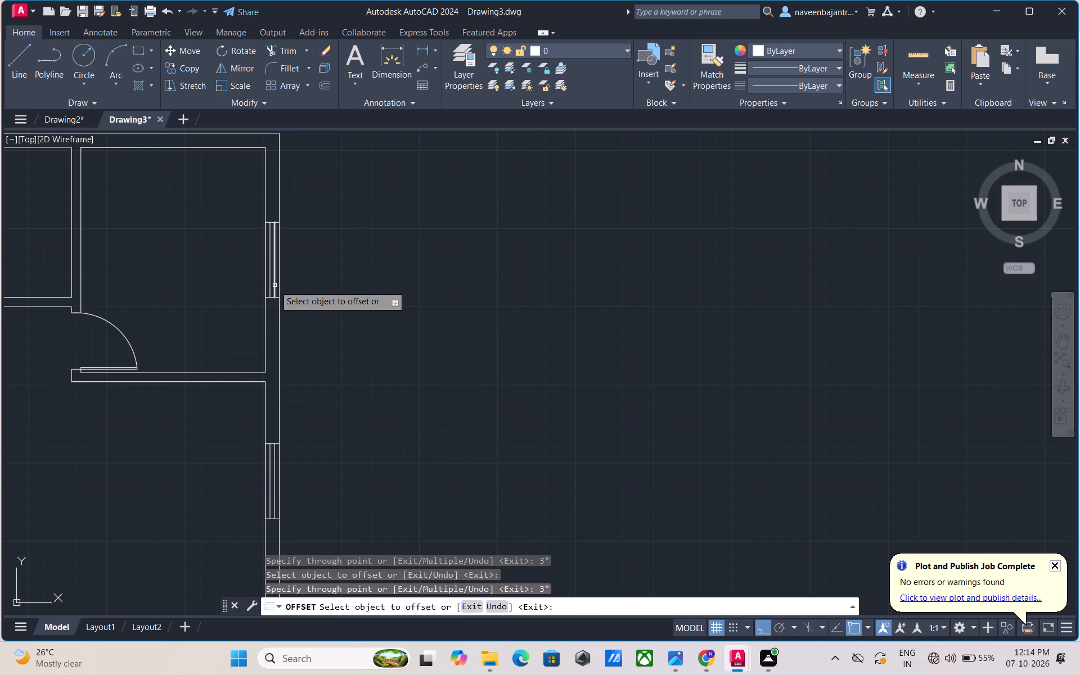
pyautogui.press('Escape')
# Draw a line along the east wall's inner face in the southeast room, from the partition's south face to the south wall's inner face.
pyautogui.scroll(-2, 274, 300)
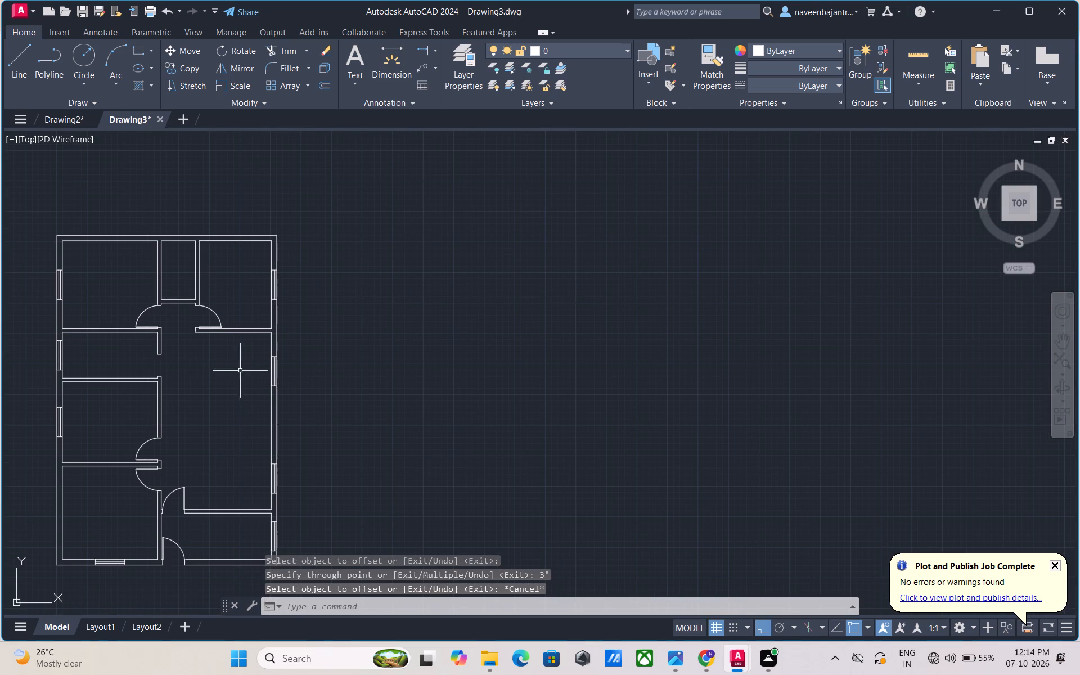
pyautogui.moveTo(187, 384); pyautogui.dragTo(309, 339, button='middle')
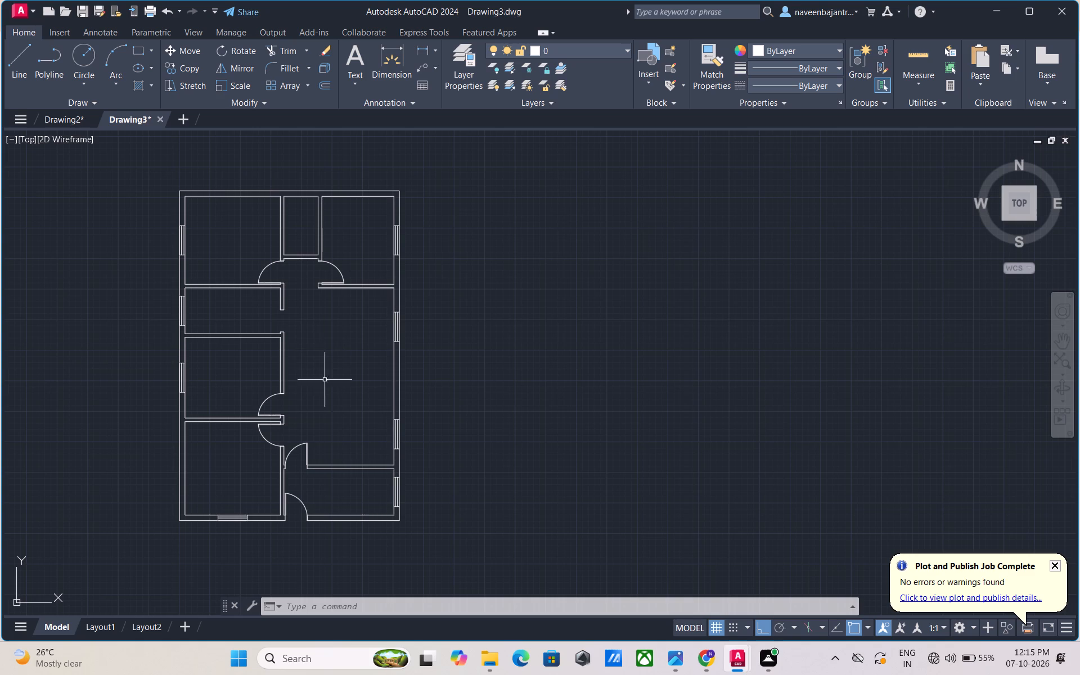
pyautogui.scroll(3, 381, 506)
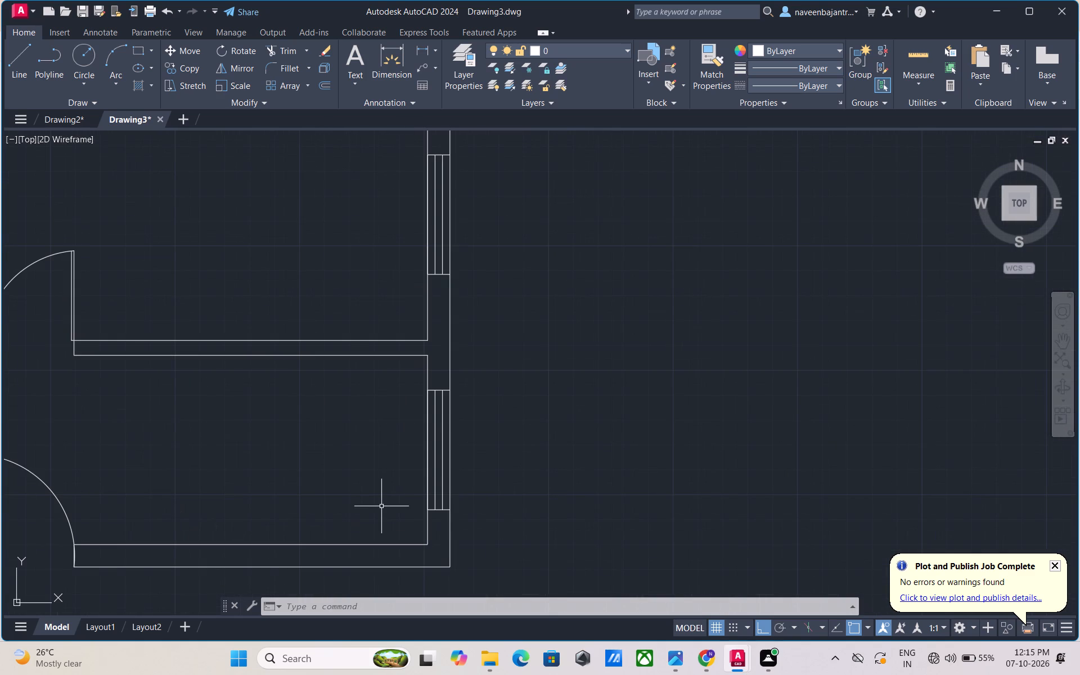
pyautogui.press('Escape')
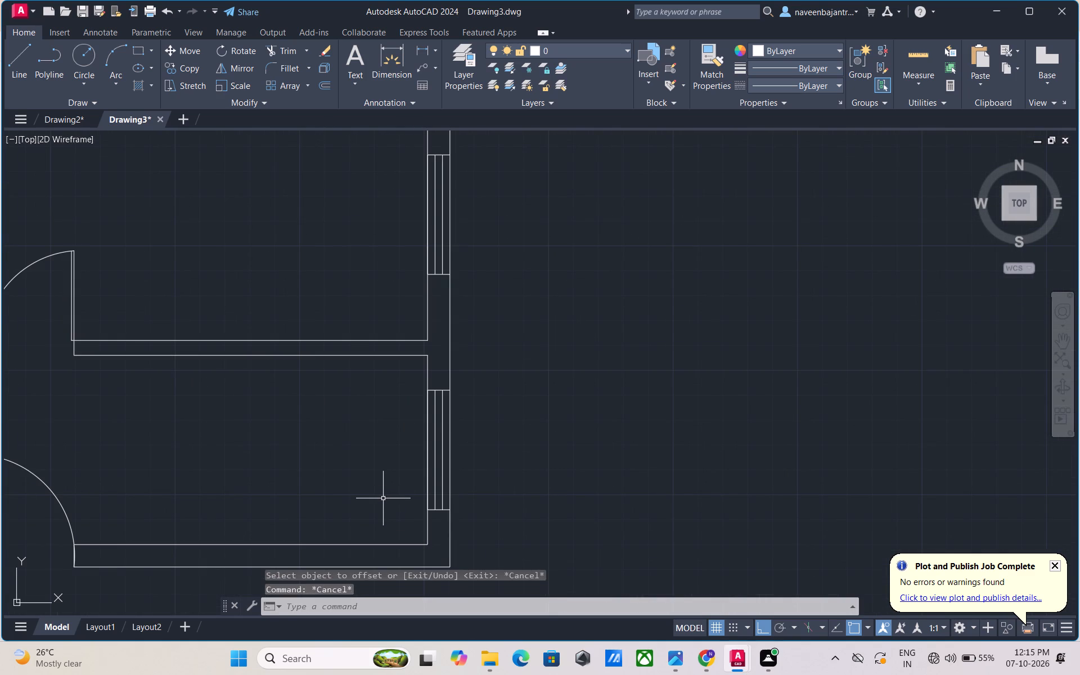
pyautogui.write('l')
pyautogui.press('space')
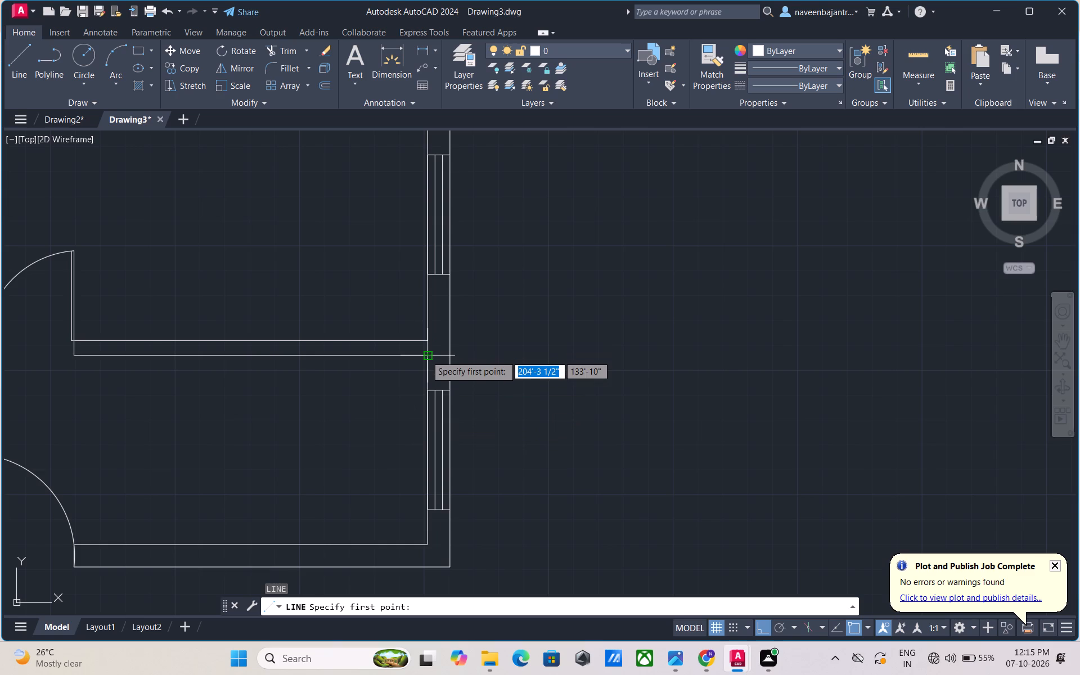
pyautogui.click(426, 355)
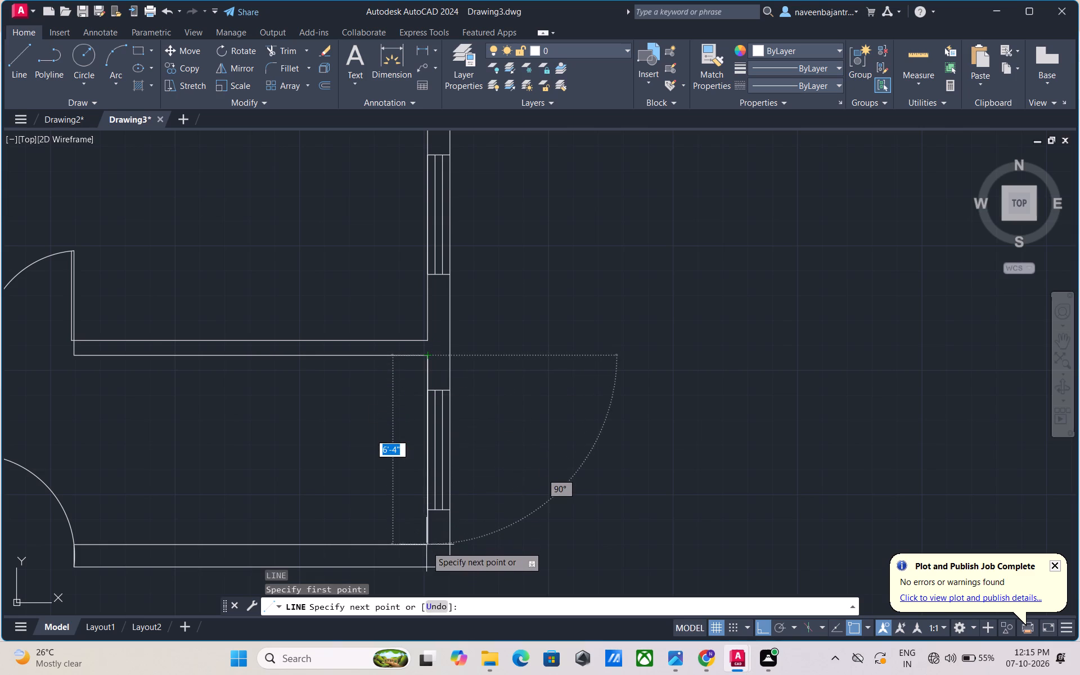
pyautogui.click(426, 548)
pyautogui.press('Escape')
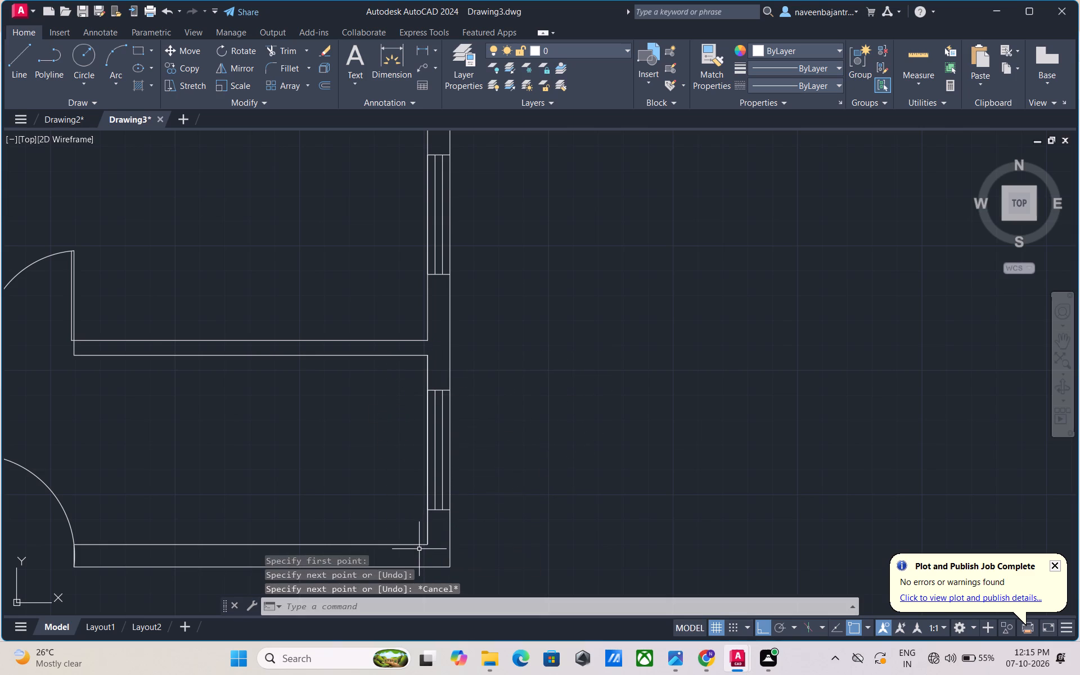
# Draw a horizontal line west across the southeast room from the midpoint of the east wall's inner-face line, ending near the door swing.
pyautogui.write('l')
pyautogui.press('space')
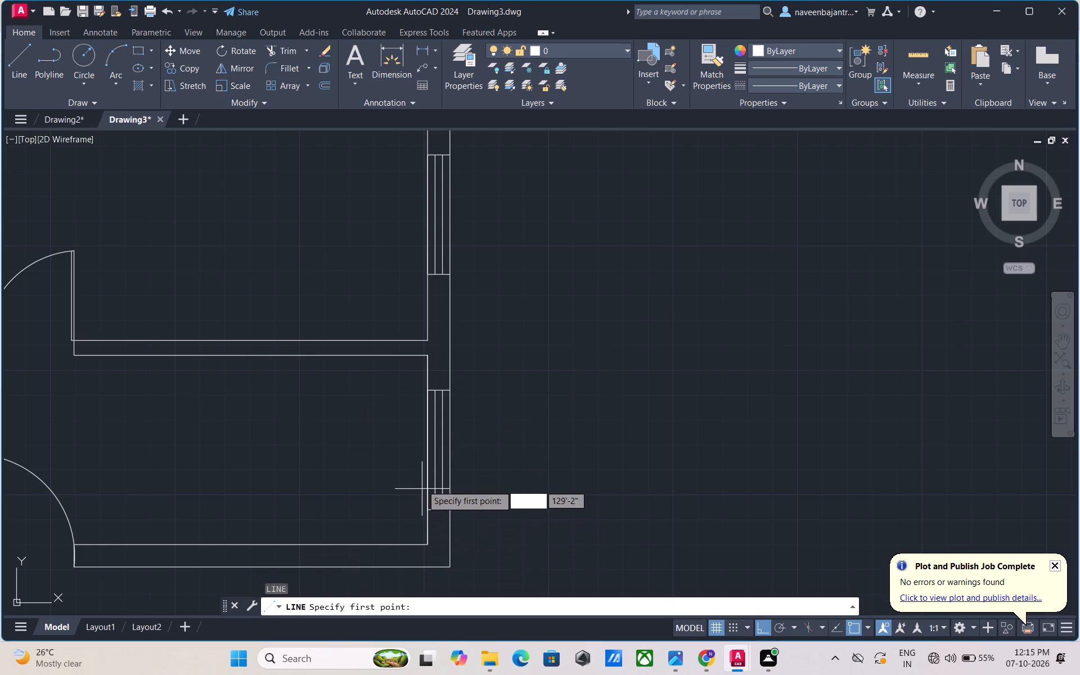
pyautogui.click(426, 452)
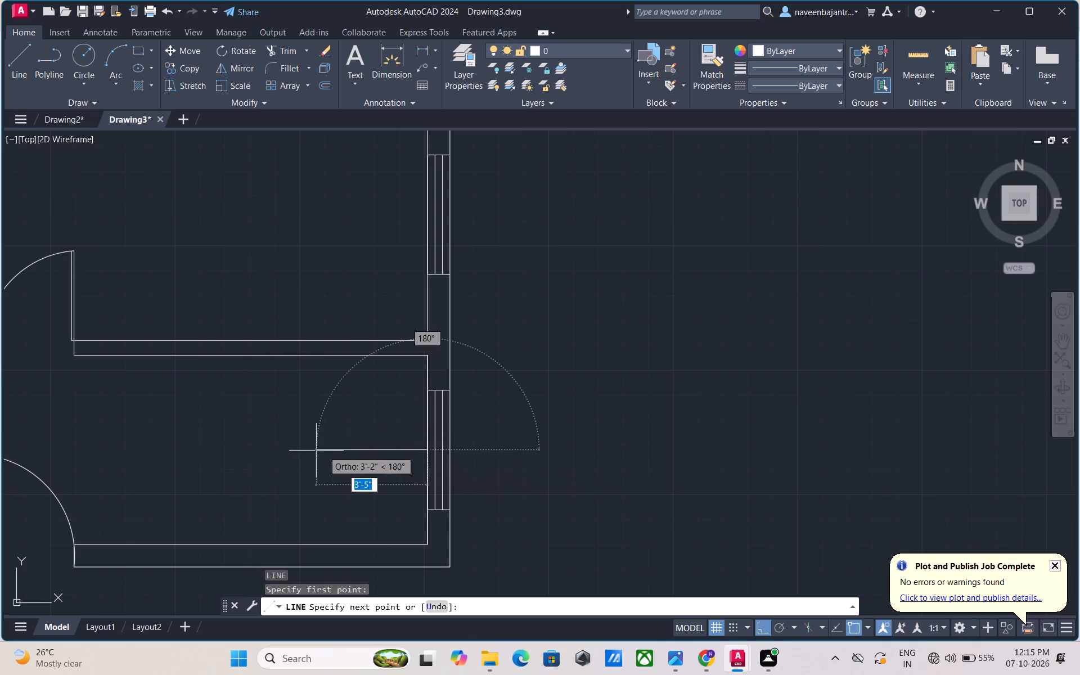
pyautogui.click(44, 454)
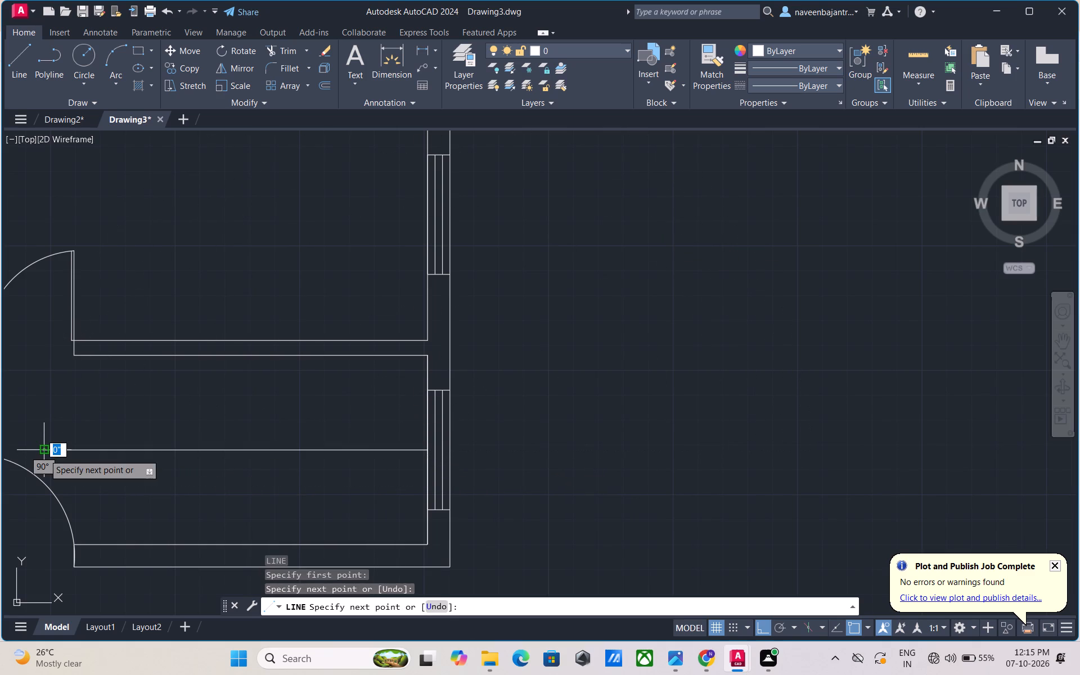
pyautogui.press('Escape')
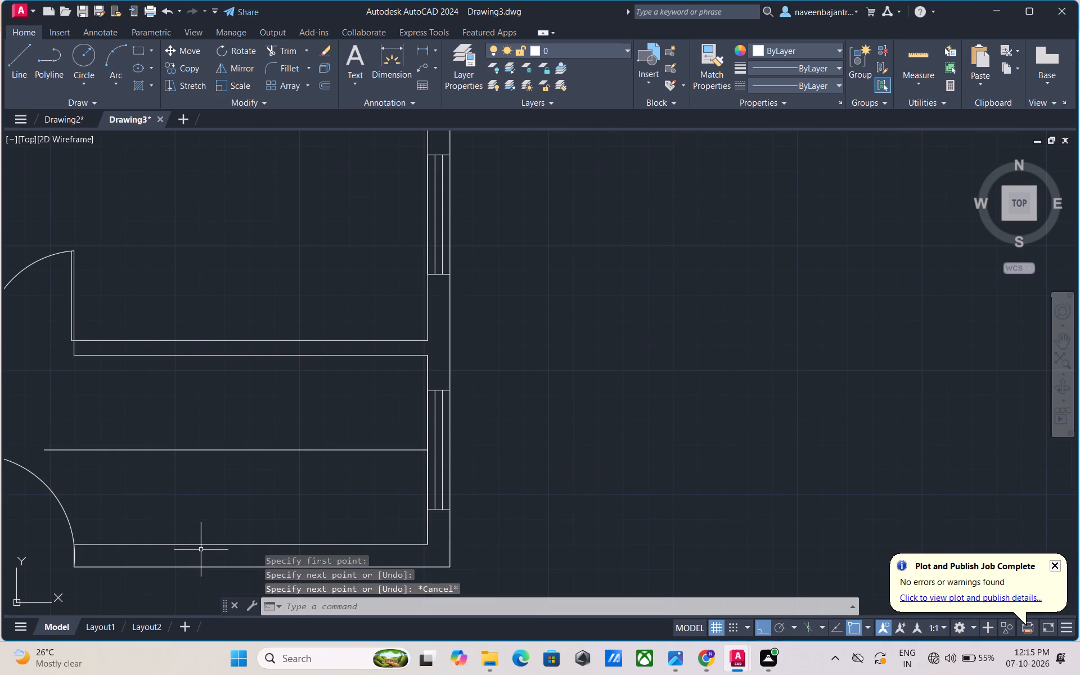
# Offset the southeast room's horizontal midpoint line 1" north and 1" south.
pyautogui.scroll(-1, 203, 552)
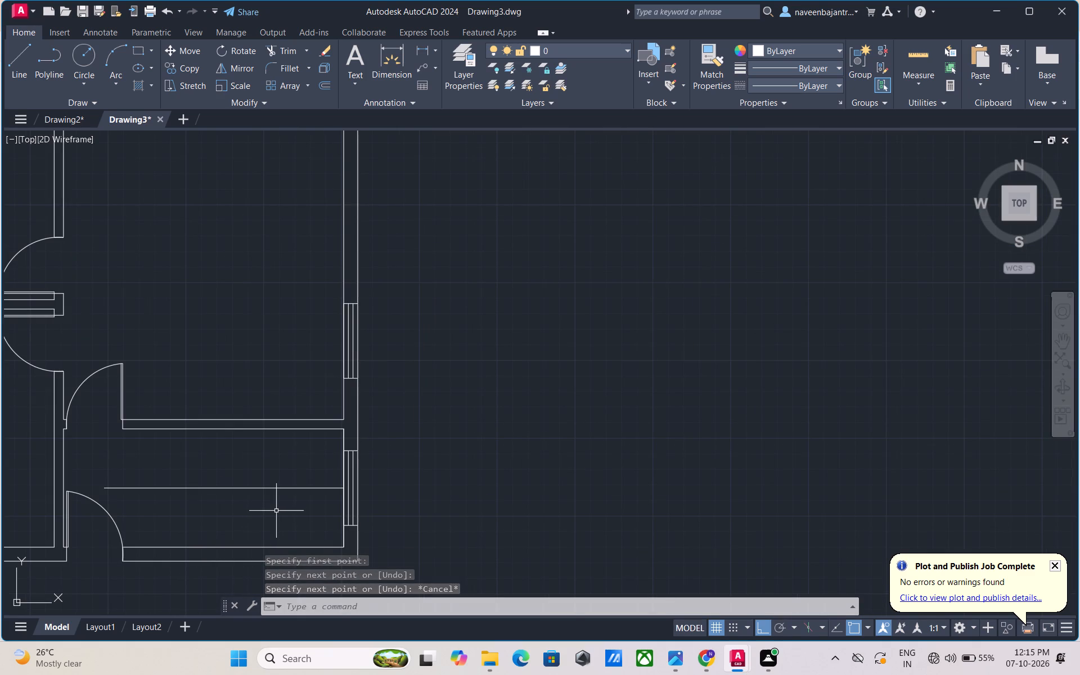
pyautogui.moveTo(276, 511); pyautogui.dragTo(290, 474, button='middle')
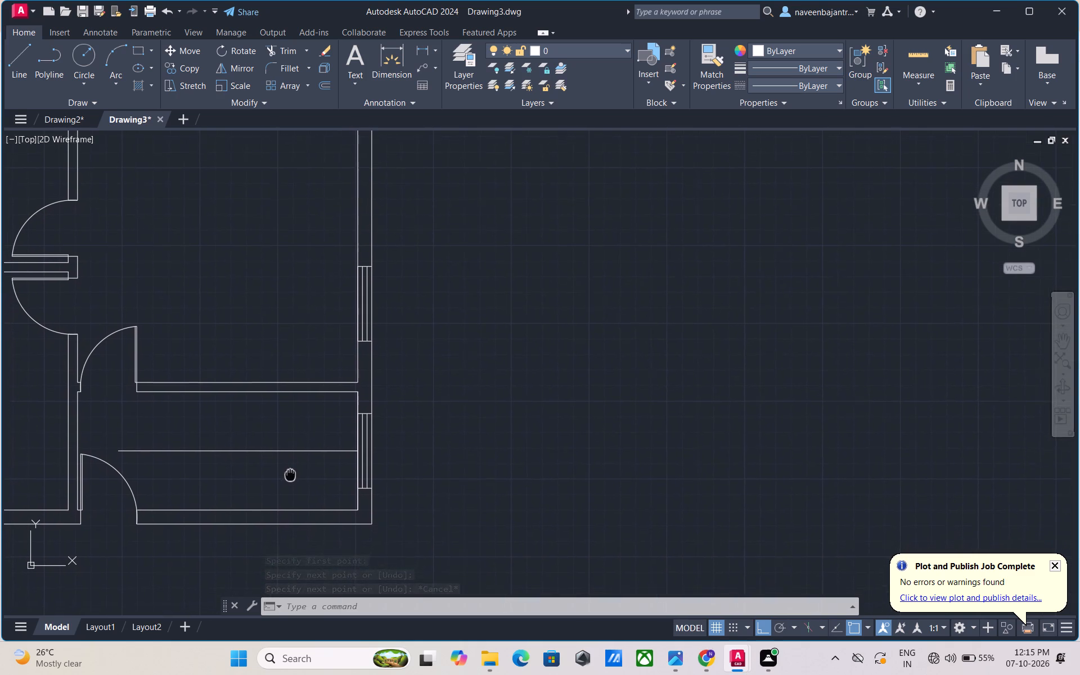
pyautogui.moveTo(290, 474); pyautogui.dragTo(291, 471, button='middle')
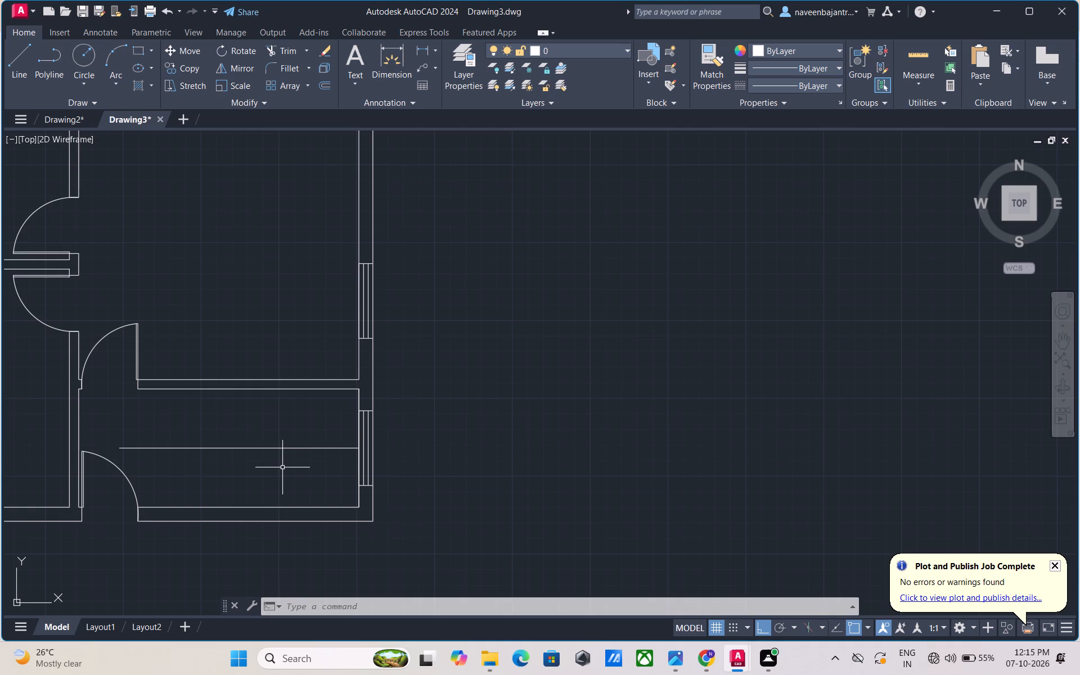
pyautogui.press('Escape')
pyautogui.press('o')
pyautogui.press('space')
pyautogui.press('space')
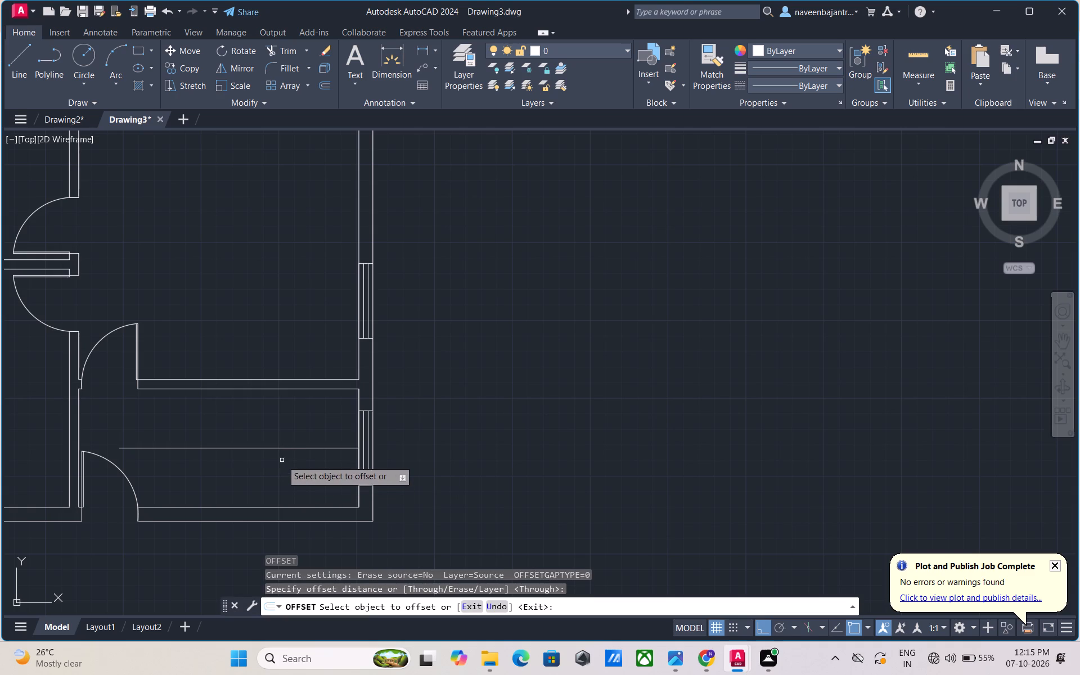
pyautogui.click(287, 448)
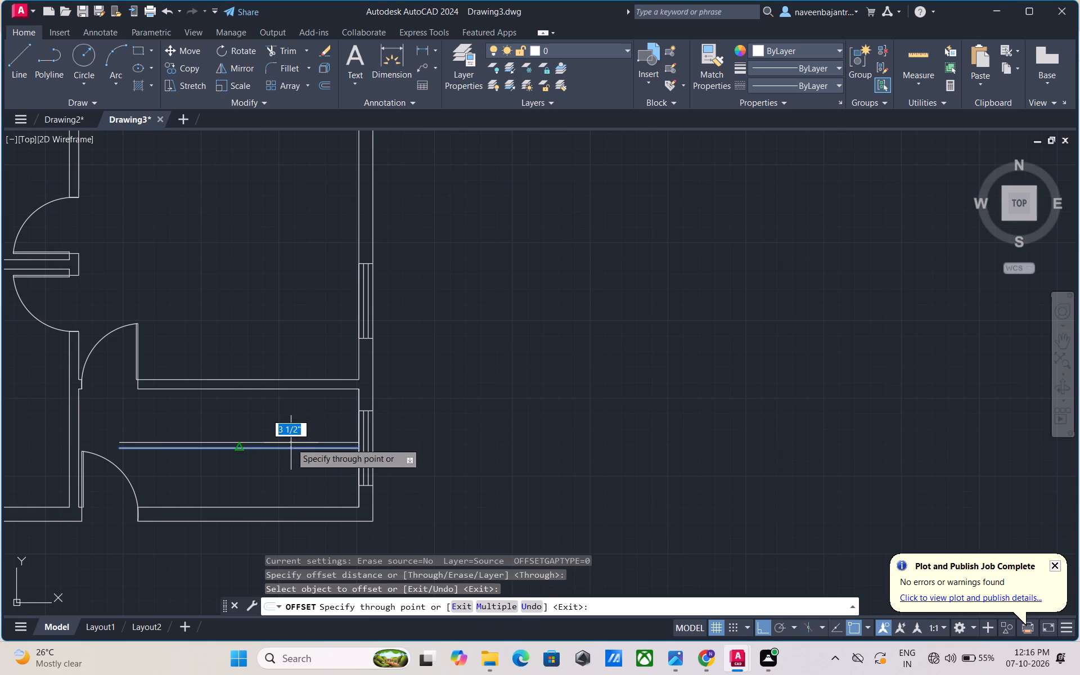
pyautogui.press('1')
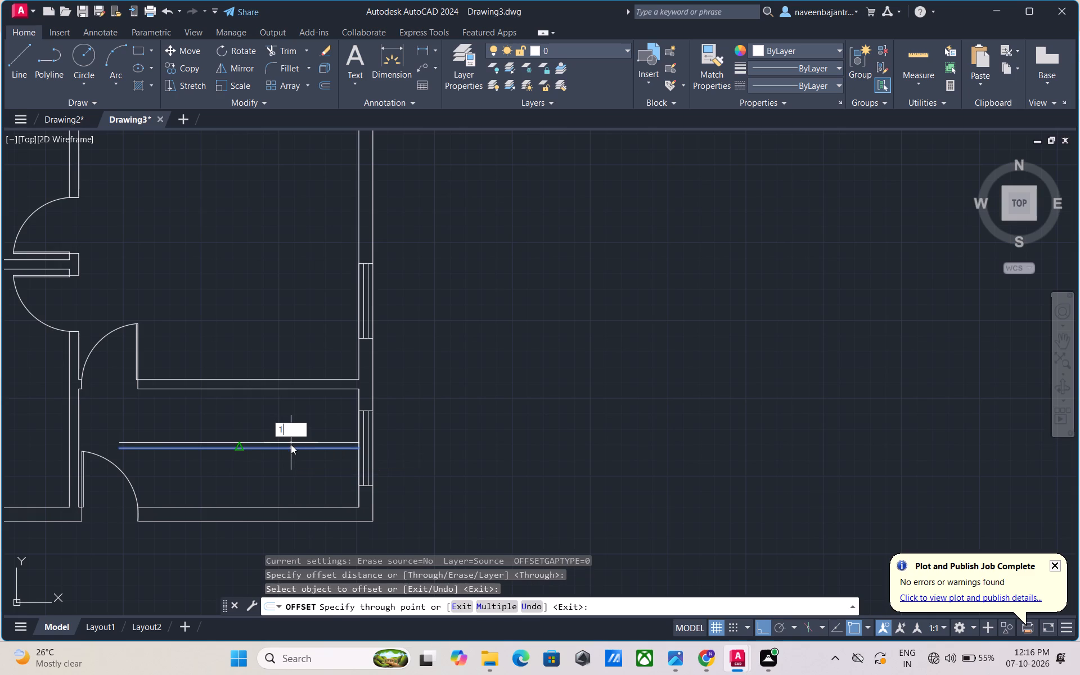
pyautogui.hotkey('shift', '"')
pyautogui.press('Return')
pyautogui.click(284, 449)
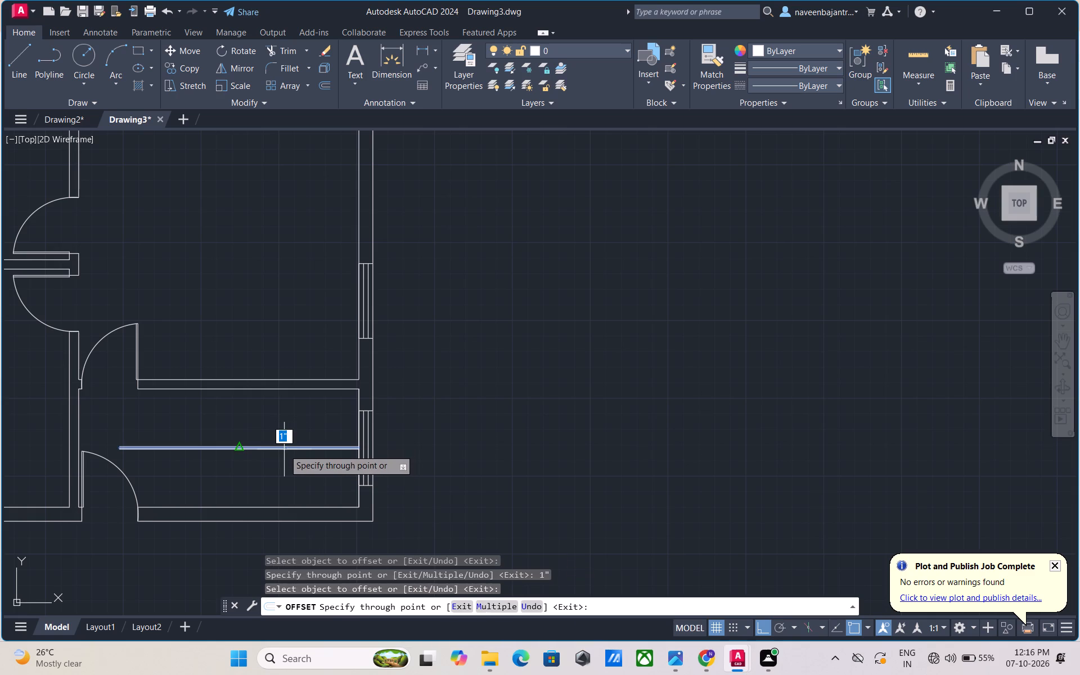
pyautogui.press('1')
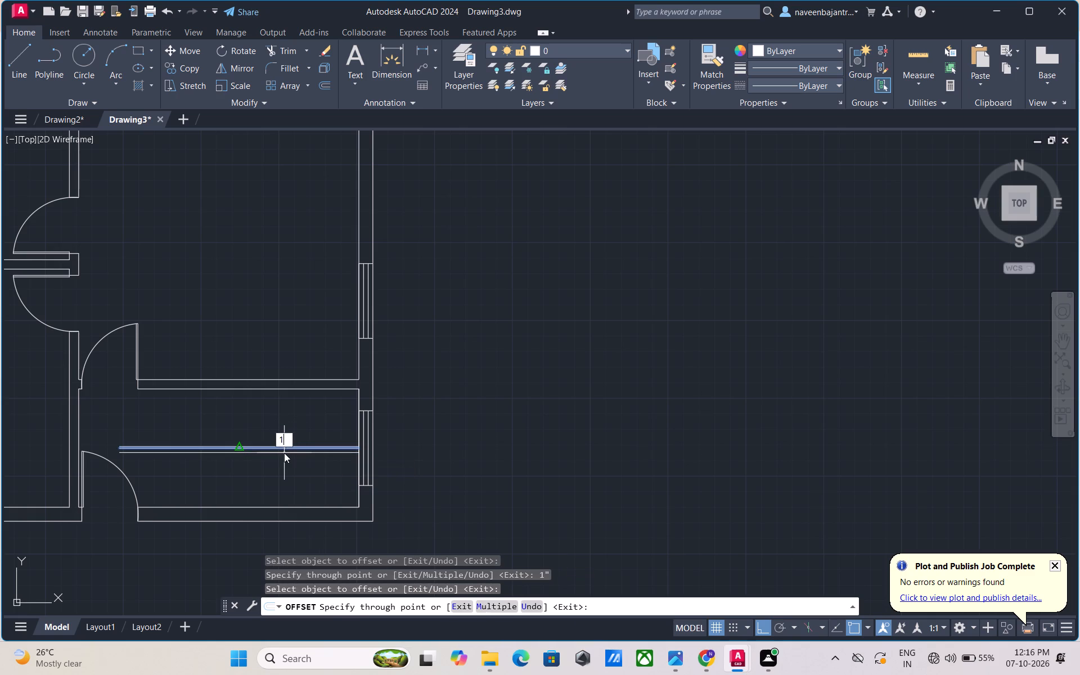
pyautogui.hotkey('shift', '"')
pyautogui.press('Return')
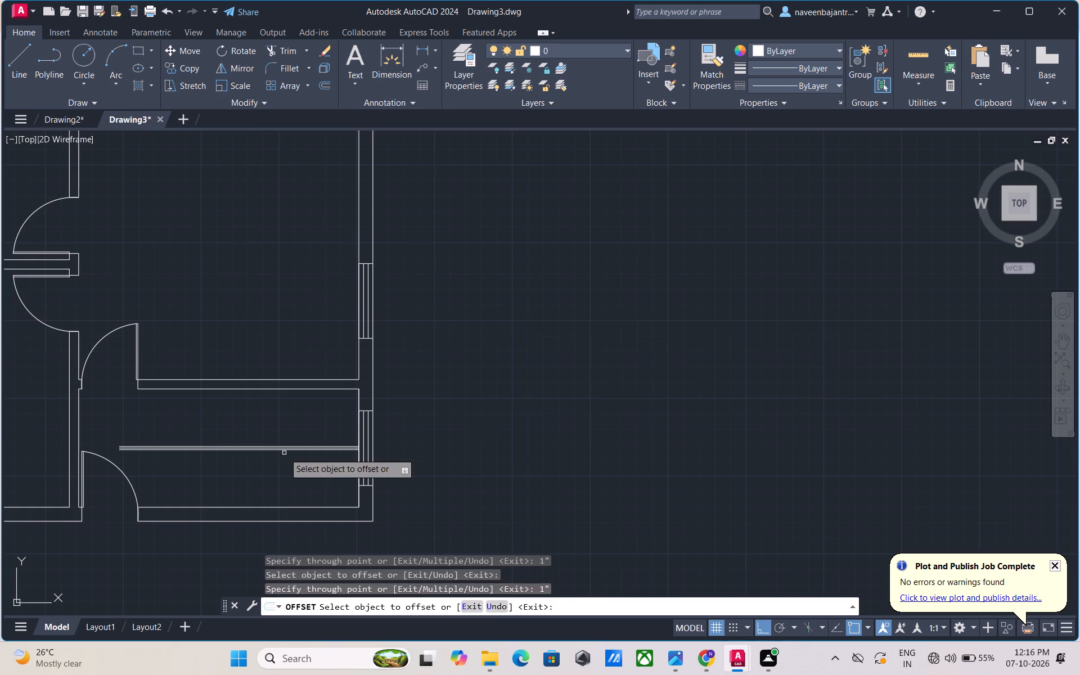
pyautogui.press('Escape')
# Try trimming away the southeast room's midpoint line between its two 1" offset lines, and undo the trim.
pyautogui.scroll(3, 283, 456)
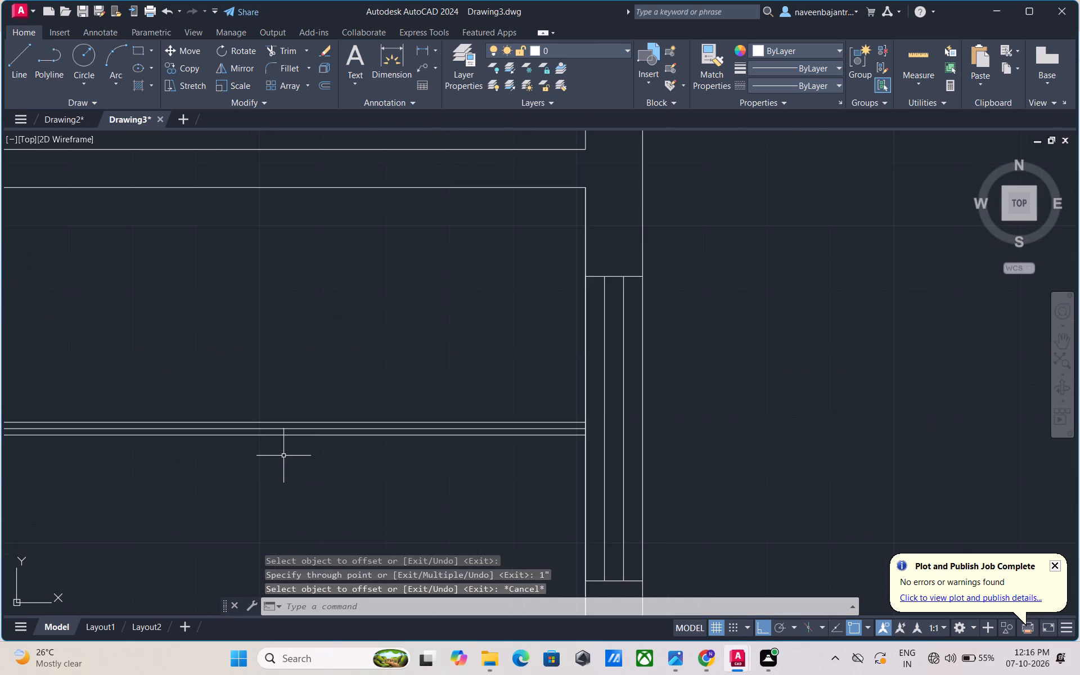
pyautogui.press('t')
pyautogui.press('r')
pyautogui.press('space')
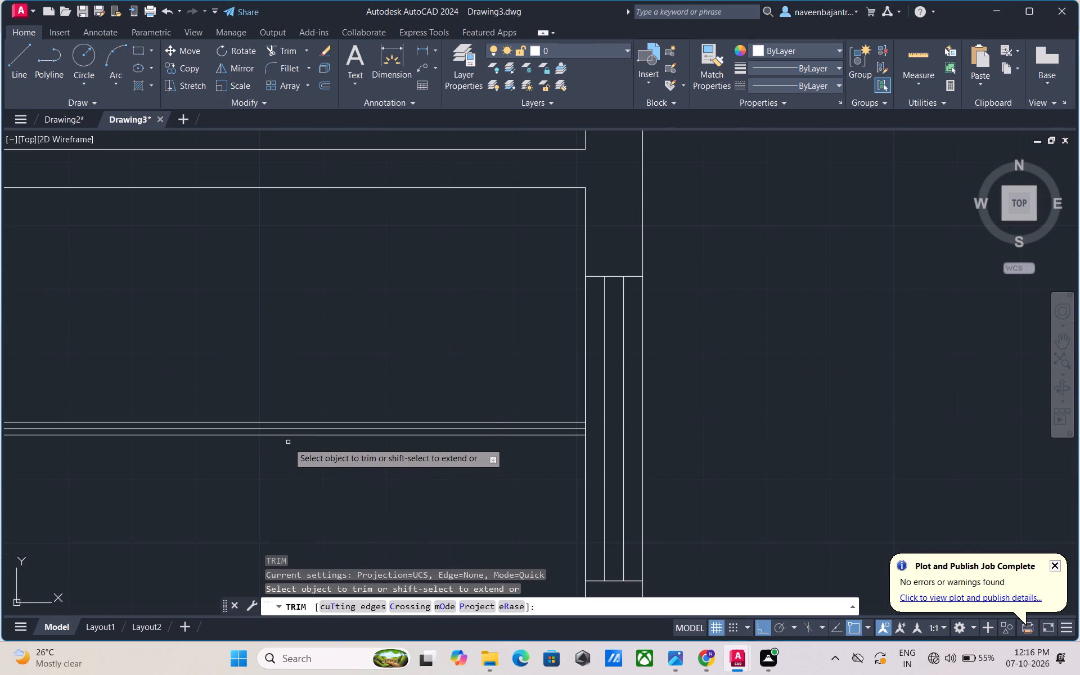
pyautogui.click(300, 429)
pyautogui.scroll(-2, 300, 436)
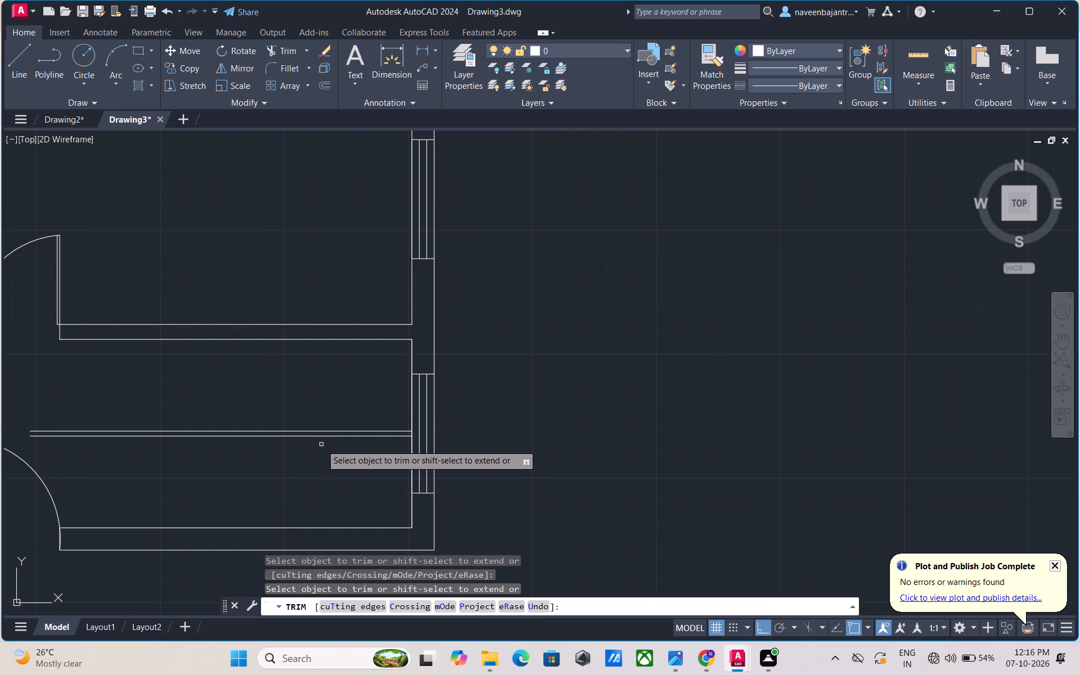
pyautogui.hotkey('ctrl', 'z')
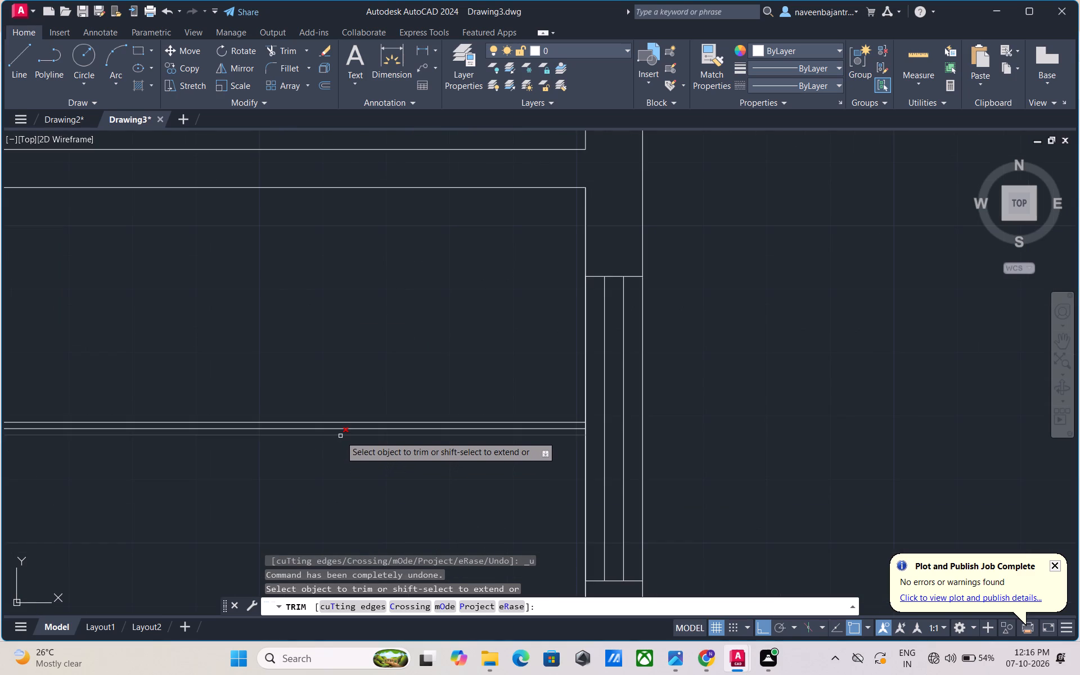
# Trim away both 1" offset lines beside the southeast room's horizontal midpoint line.
pyautogui.click(340, 436)
pyautogui.click(343, 421)
pyautogui.scroll(-1, 343, 430)
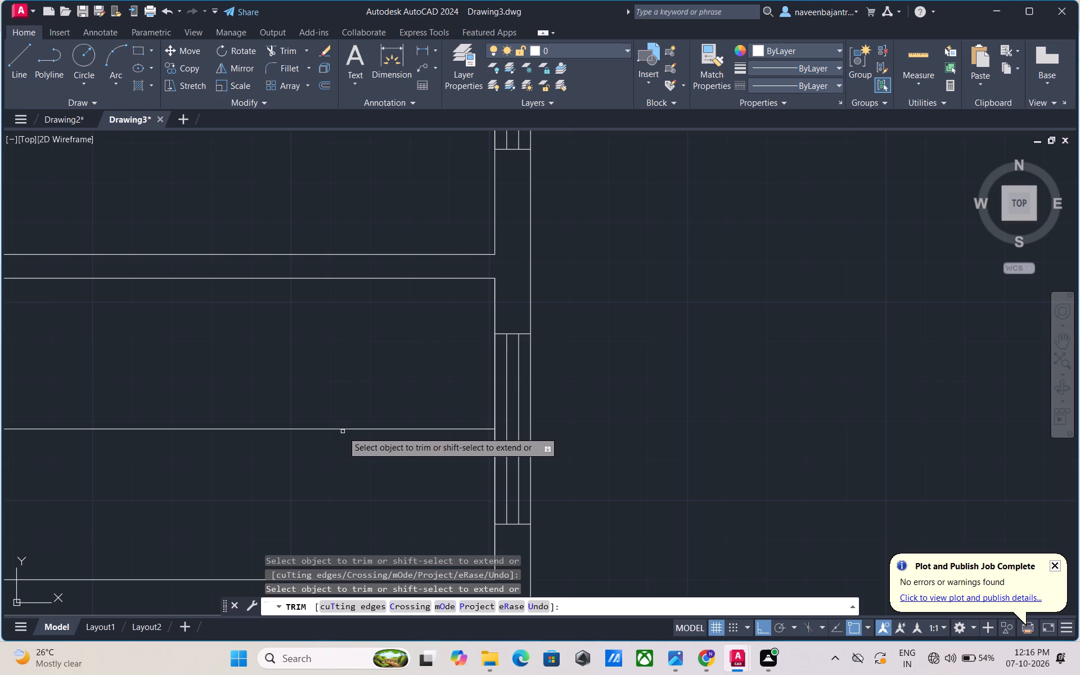
pyautogui.press('Escape')
# Offset the southeast room's horizontal midpoint line 2" north.
pyautogui.press('o')
pyautogui.press('space')
pyautogui.press('space')
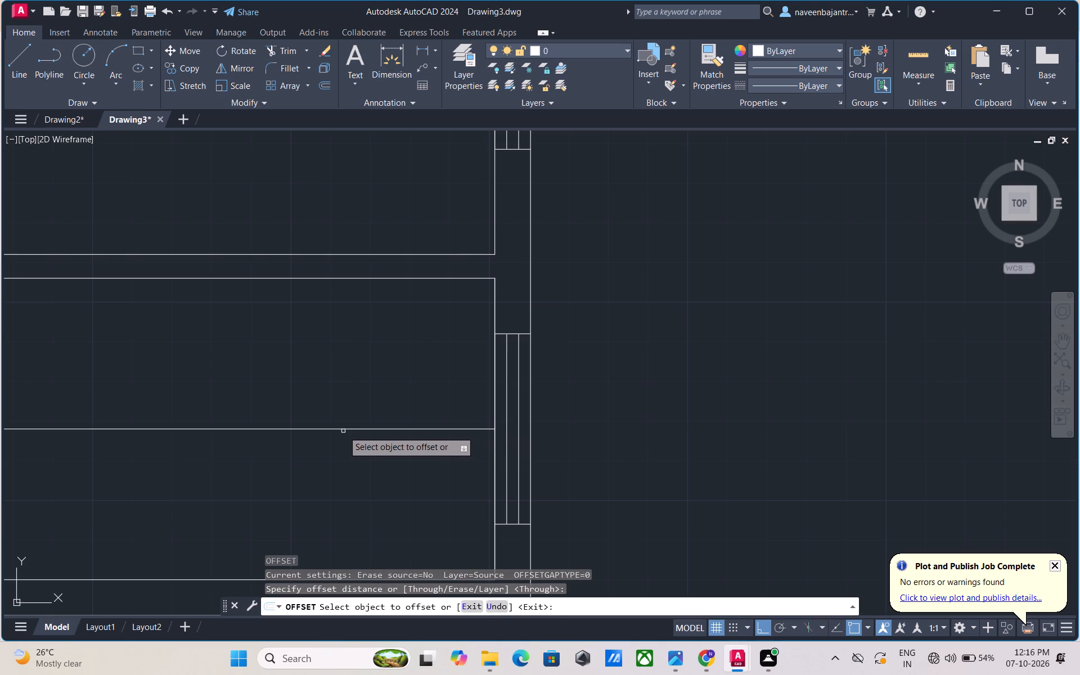
pyautogui.click(343, 429)
pyautogui.press('2')
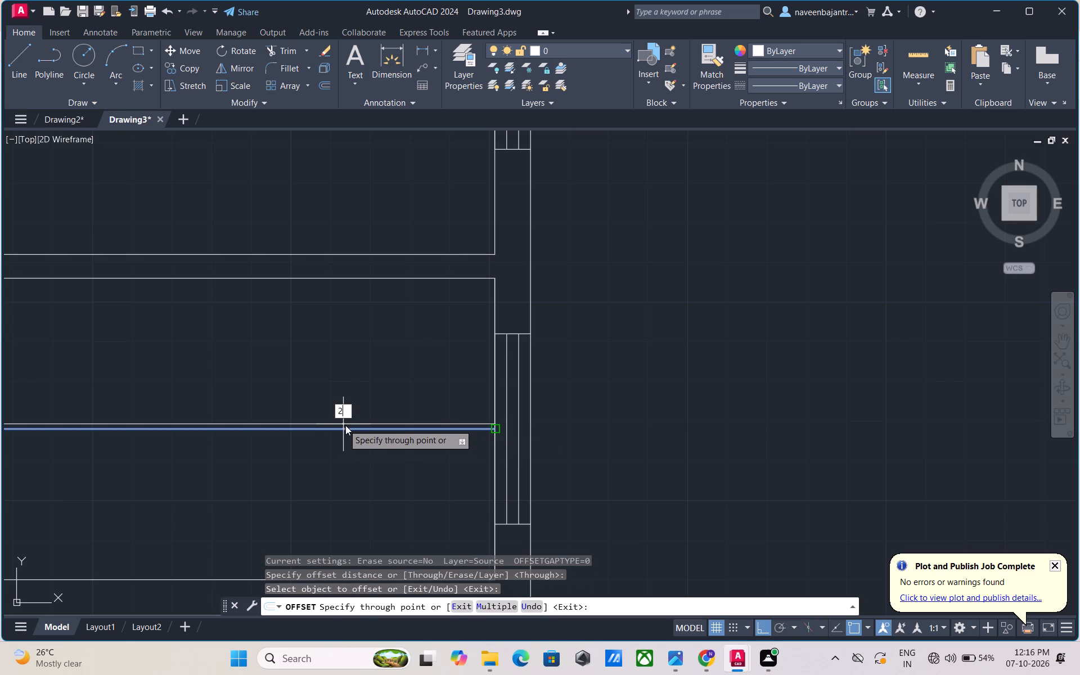
pyautogui.hotkey('shift', '"')
pyautogui.press('Return')
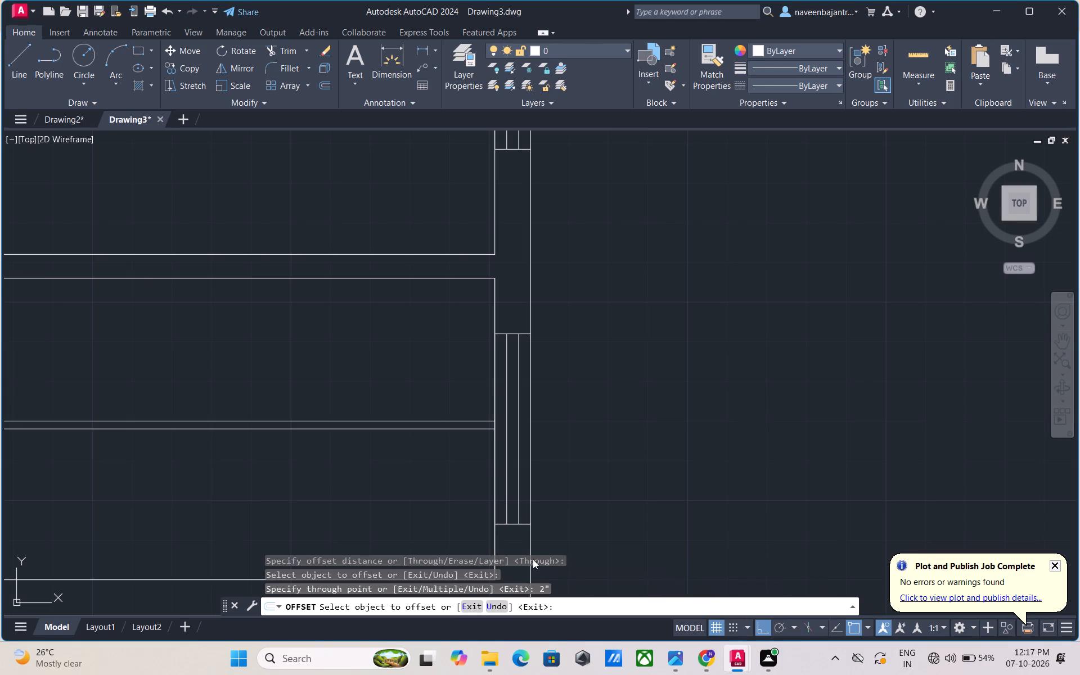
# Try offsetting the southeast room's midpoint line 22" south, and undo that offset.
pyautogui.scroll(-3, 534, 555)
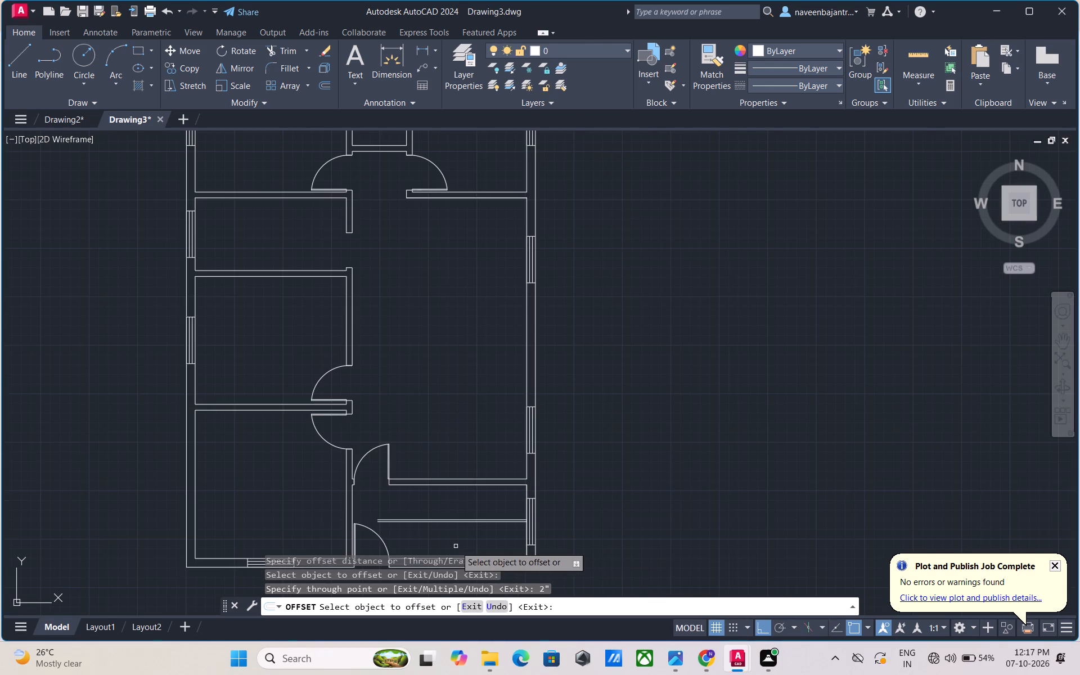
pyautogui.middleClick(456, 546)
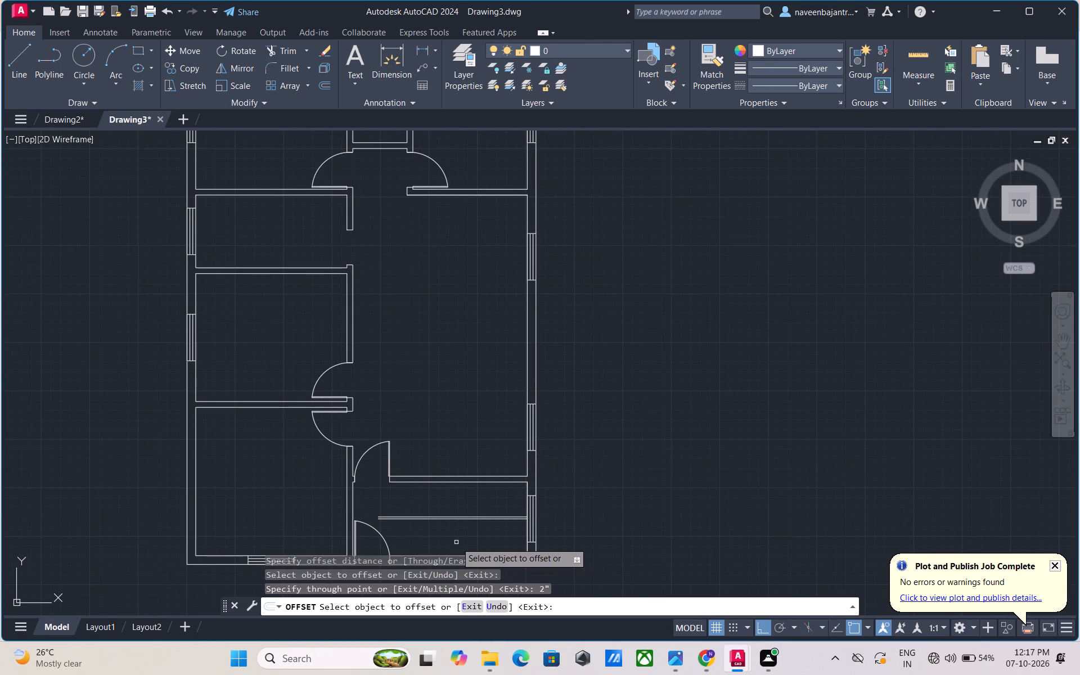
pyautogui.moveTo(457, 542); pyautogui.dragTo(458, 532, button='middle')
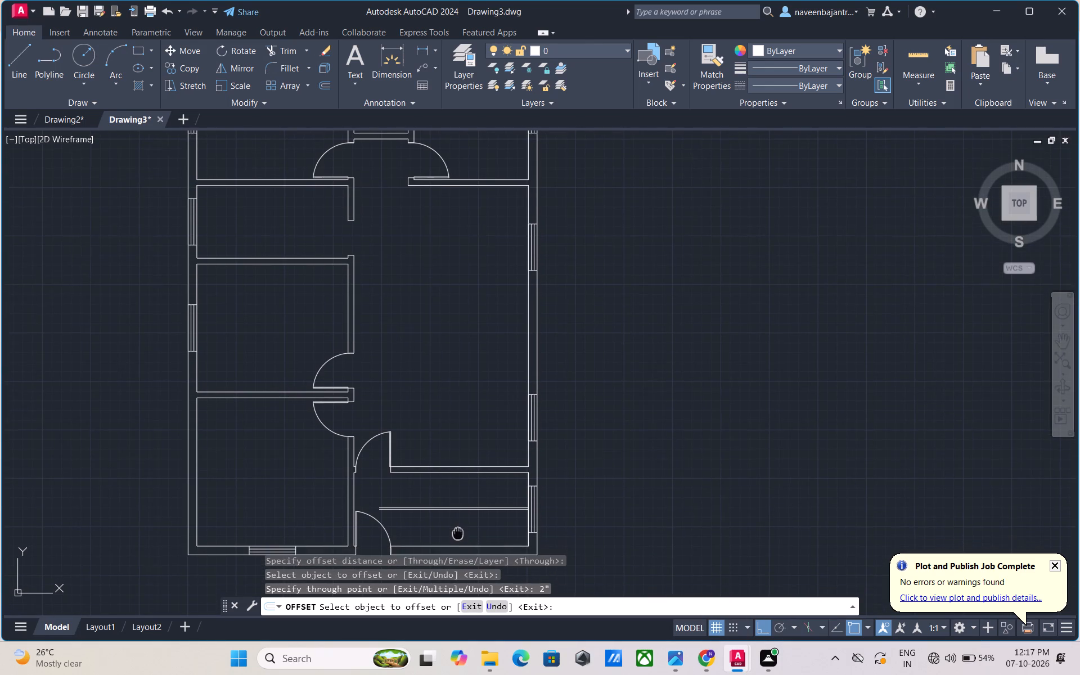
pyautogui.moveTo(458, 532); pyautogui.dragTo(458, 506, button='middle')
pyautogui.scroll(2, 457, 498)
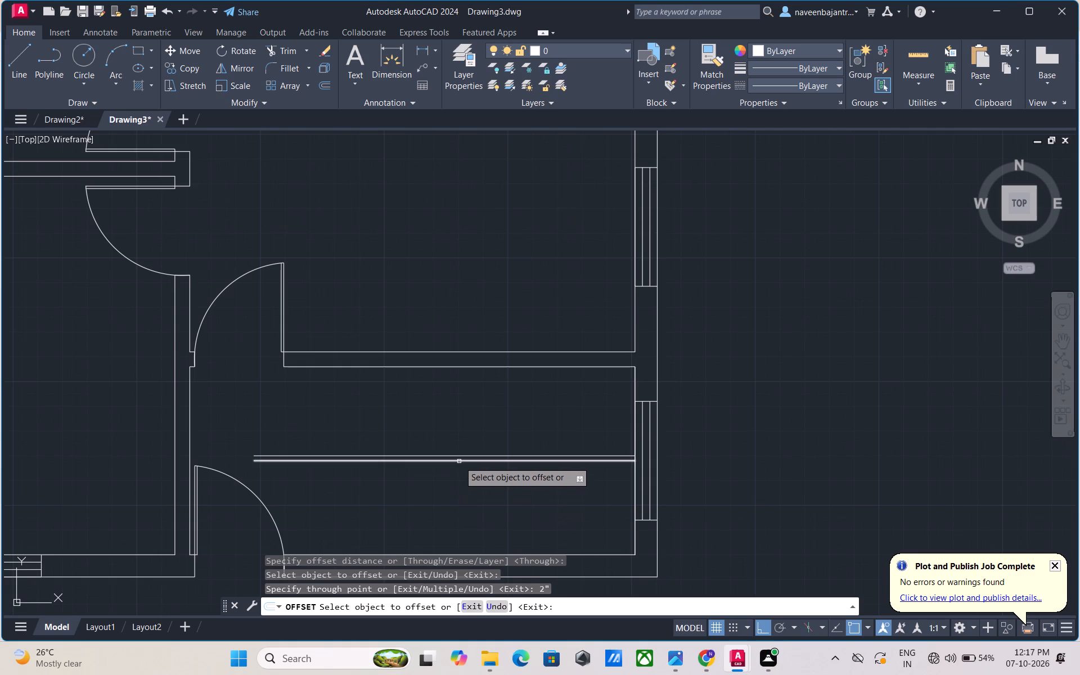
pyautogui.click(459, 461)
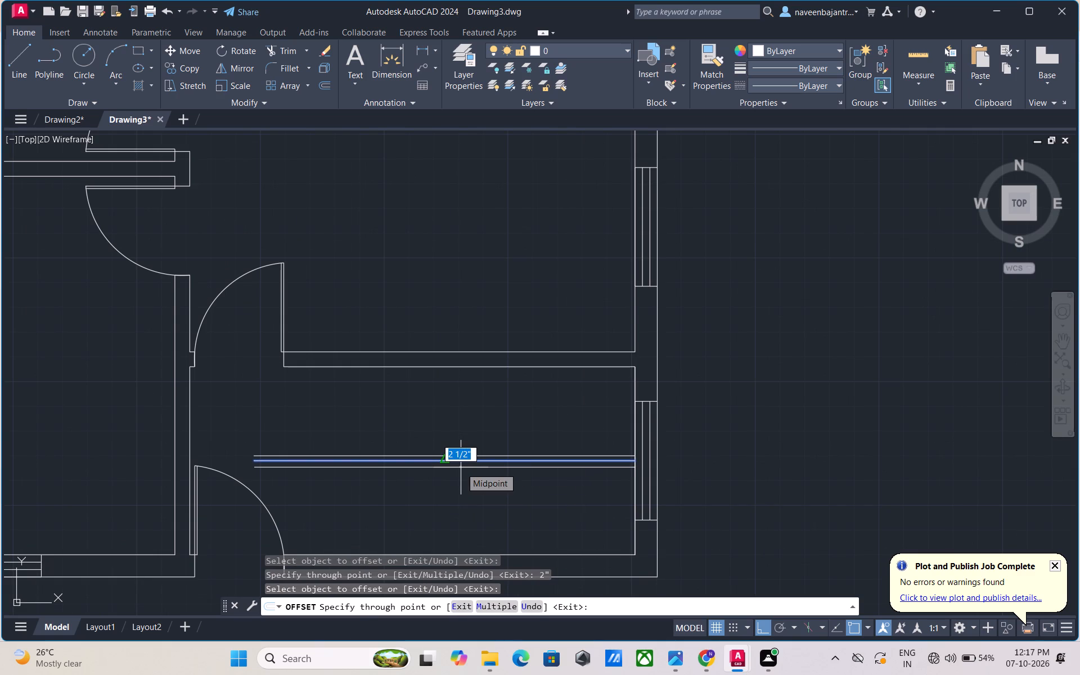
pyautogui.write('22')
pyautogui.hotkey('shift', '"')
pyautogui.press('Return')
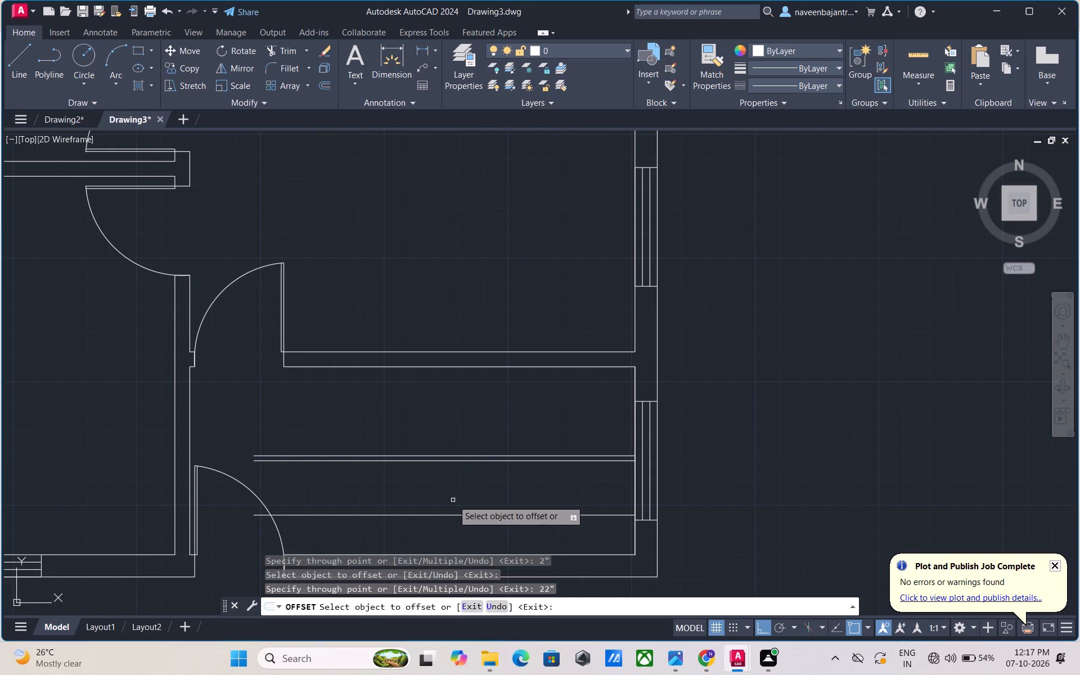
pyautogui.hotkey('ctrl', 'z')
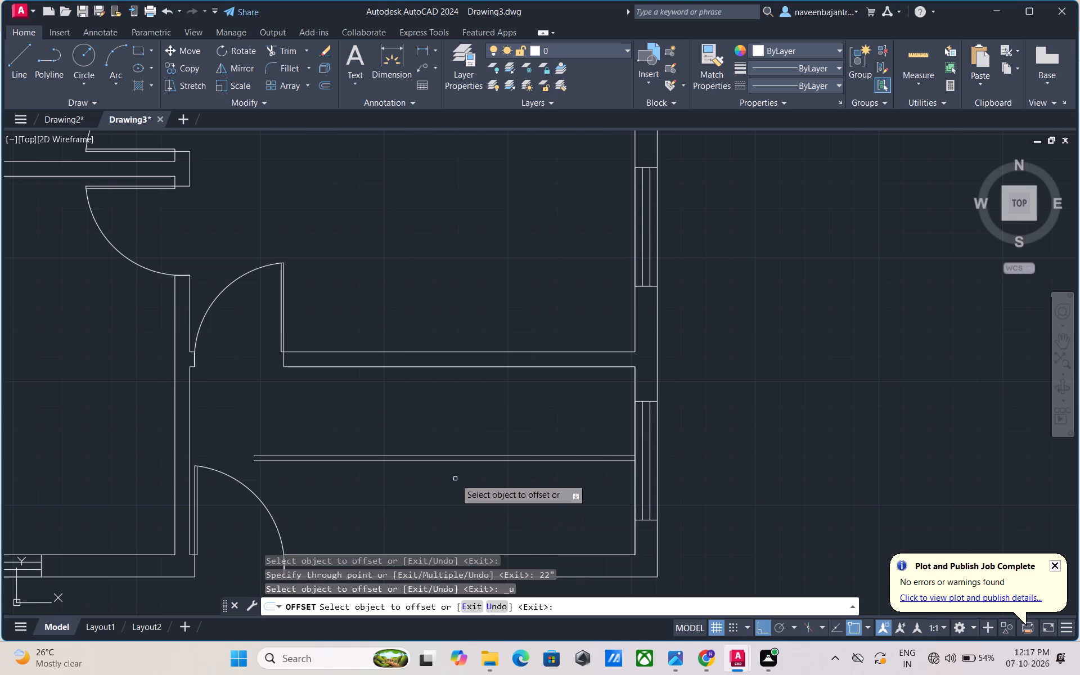
# Offset the southeast room's horizontal midpoint line 2" south.
pyautogui.click(457, 461)
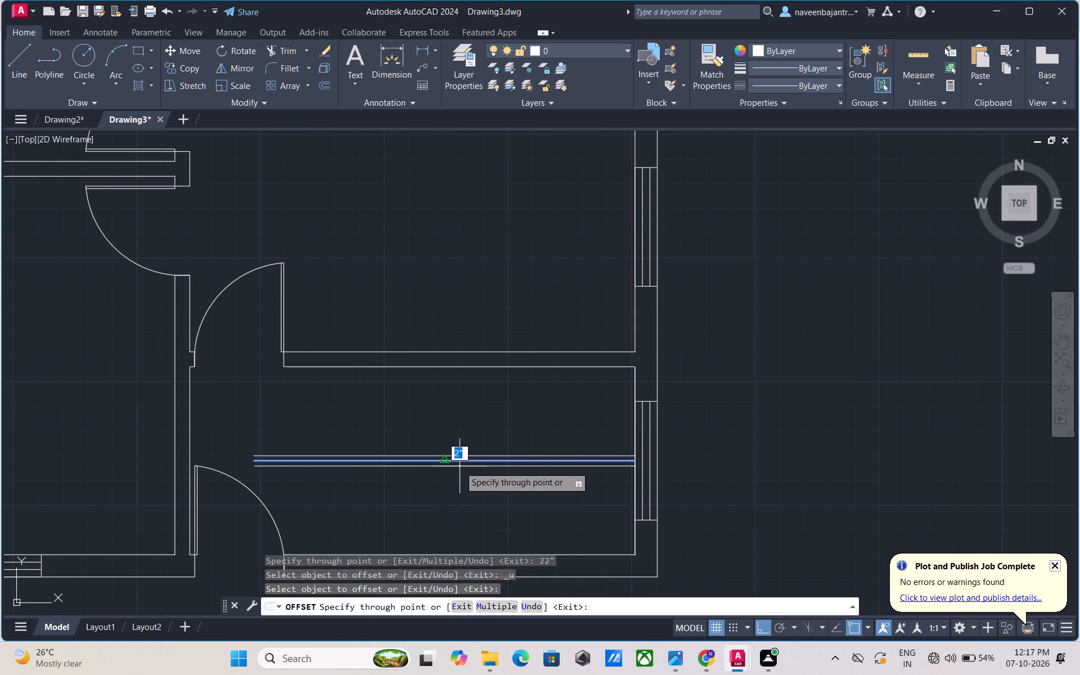
pyautogui.press('2')
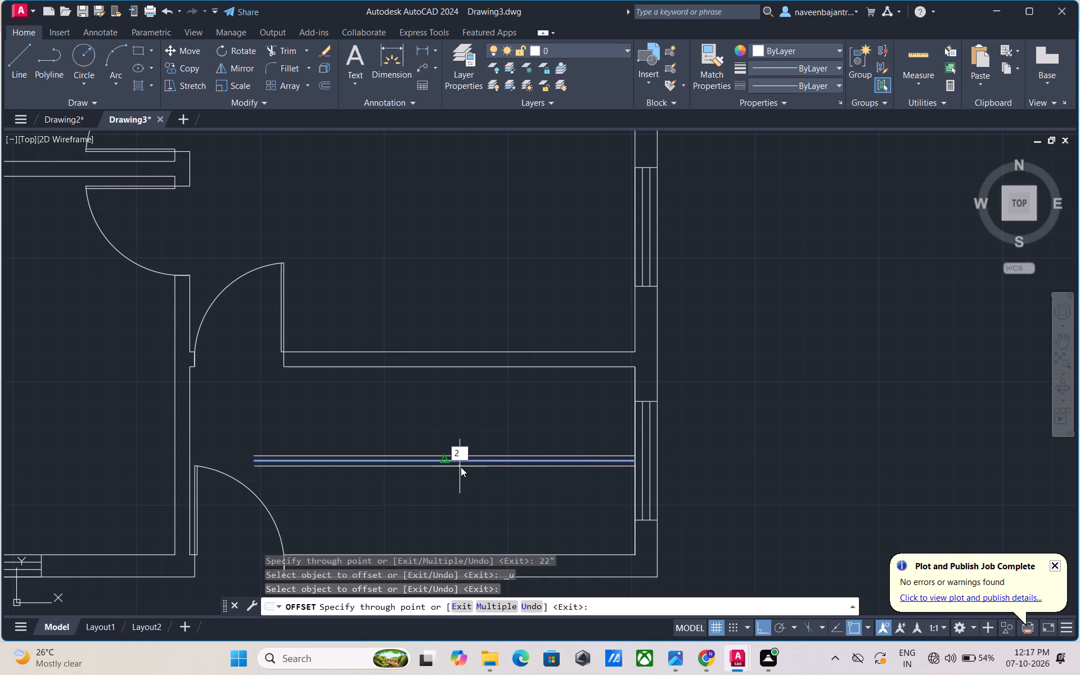
pyautogui.hotkey('shift', '"')
pyautogui.press('Return')
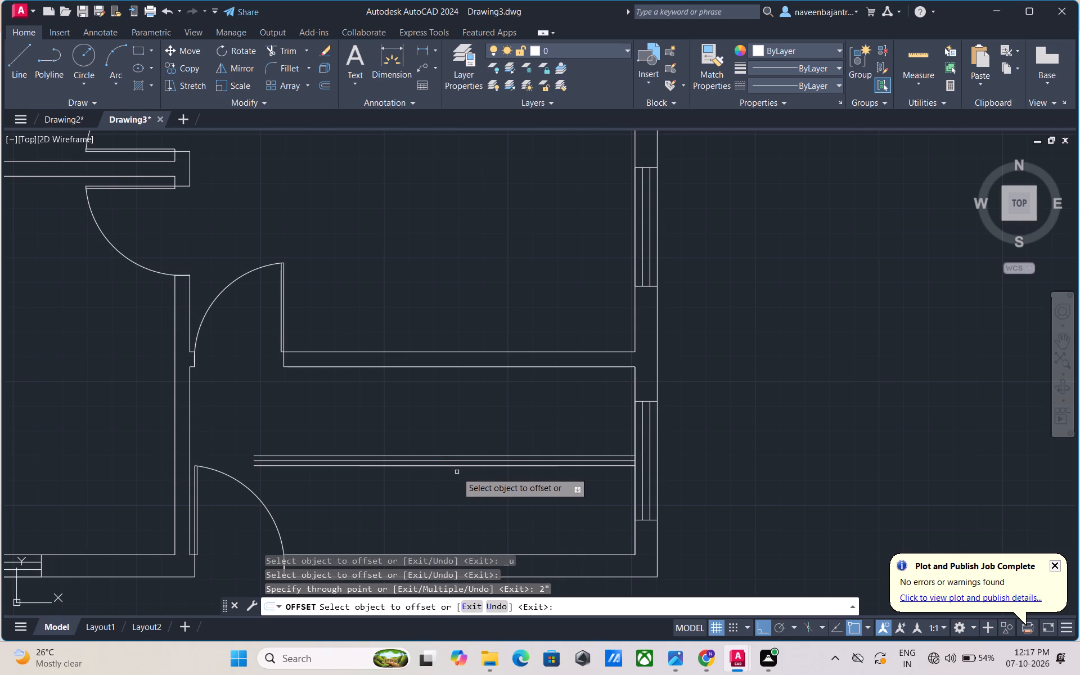
pyautogui.press('Escape')
# Trim away the southeast room's midpoint line between its two 2" offset lines.
pyautogui.press('t')
pyautogui.press('r')
pyautogui.press('space')
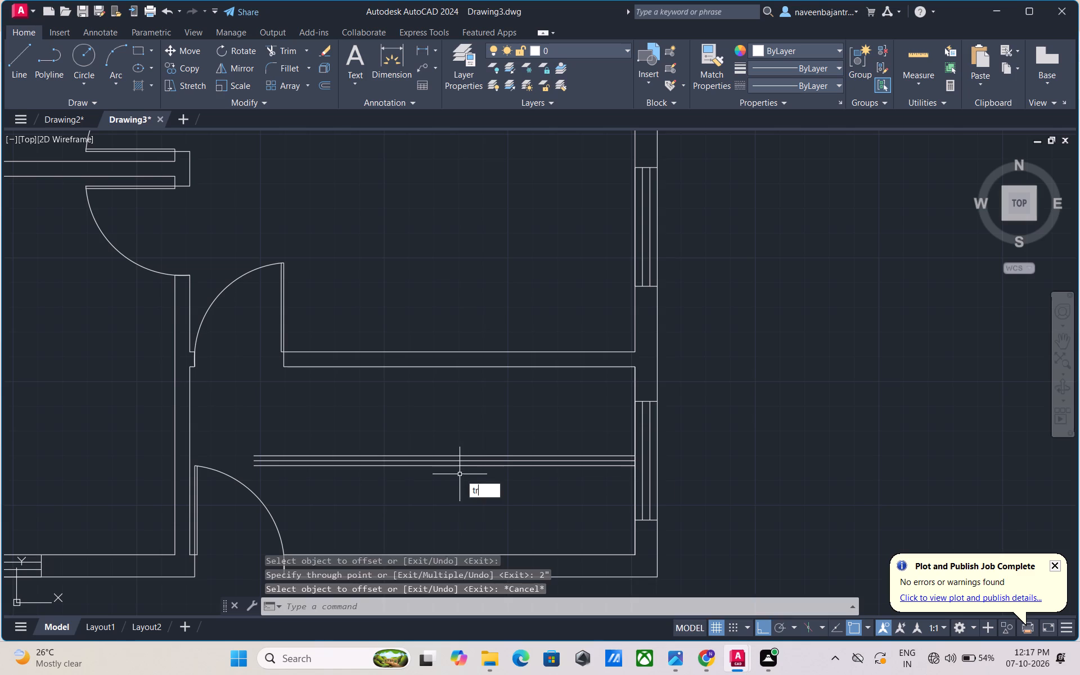
pyautogui.click(458, 461)
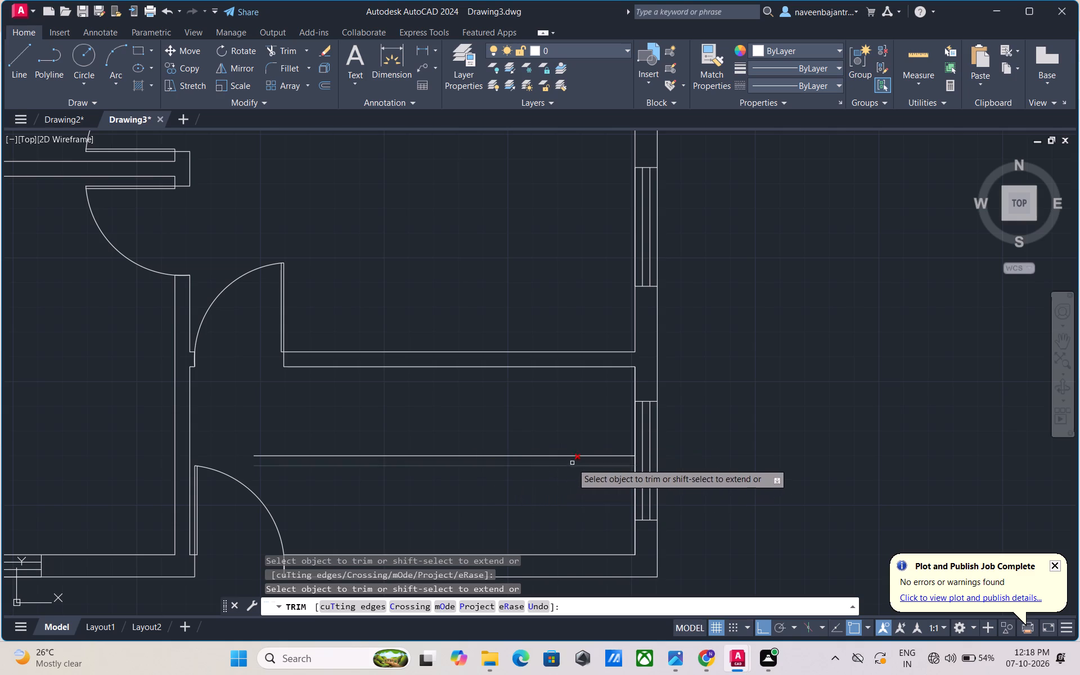
pyautogui.scroll(1, 591, 449)
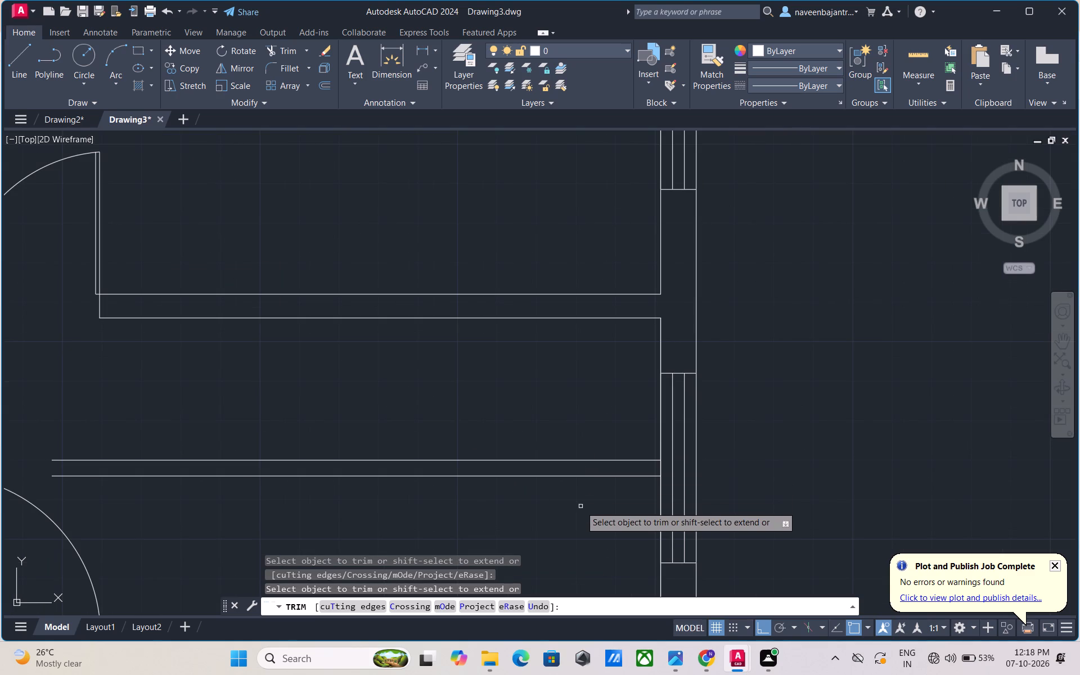
pyautogui.moveTo(580, 506); pyautogui.dragTo(538, 435, button='middle')
pyautogui.scroll(-2, 538, 433)
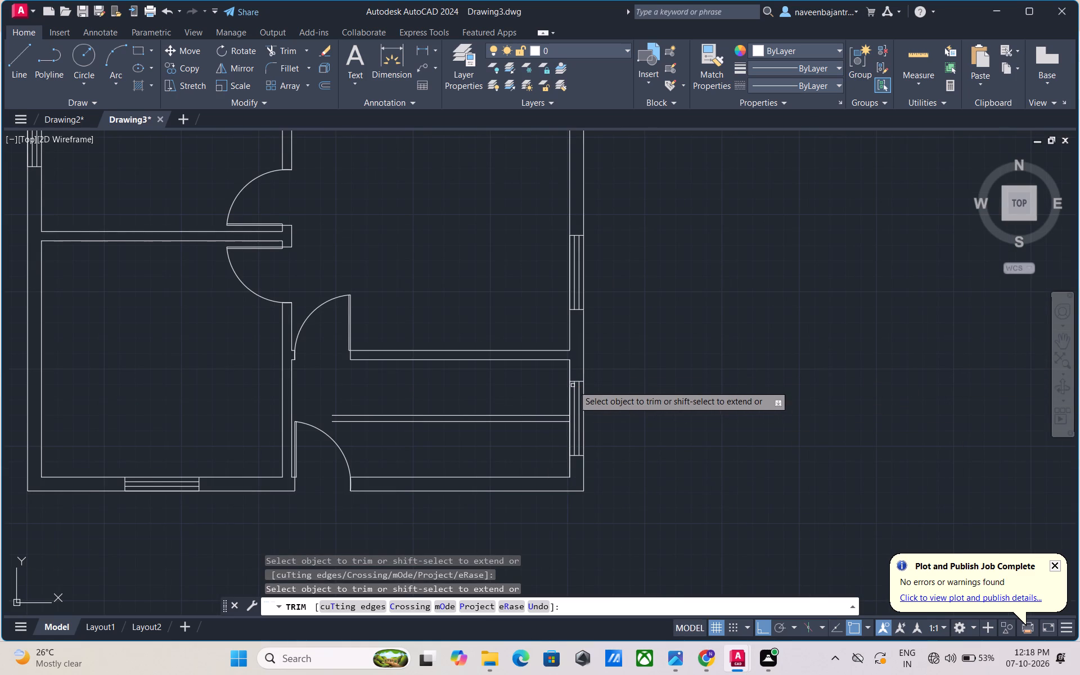
pyautogui.press('Escape')
# Offset the east wall's inner-face line in the southeast room 3' west into the room.
pyautogui.press('o')
pyautogui.press('space')
pyautogui.press('space')
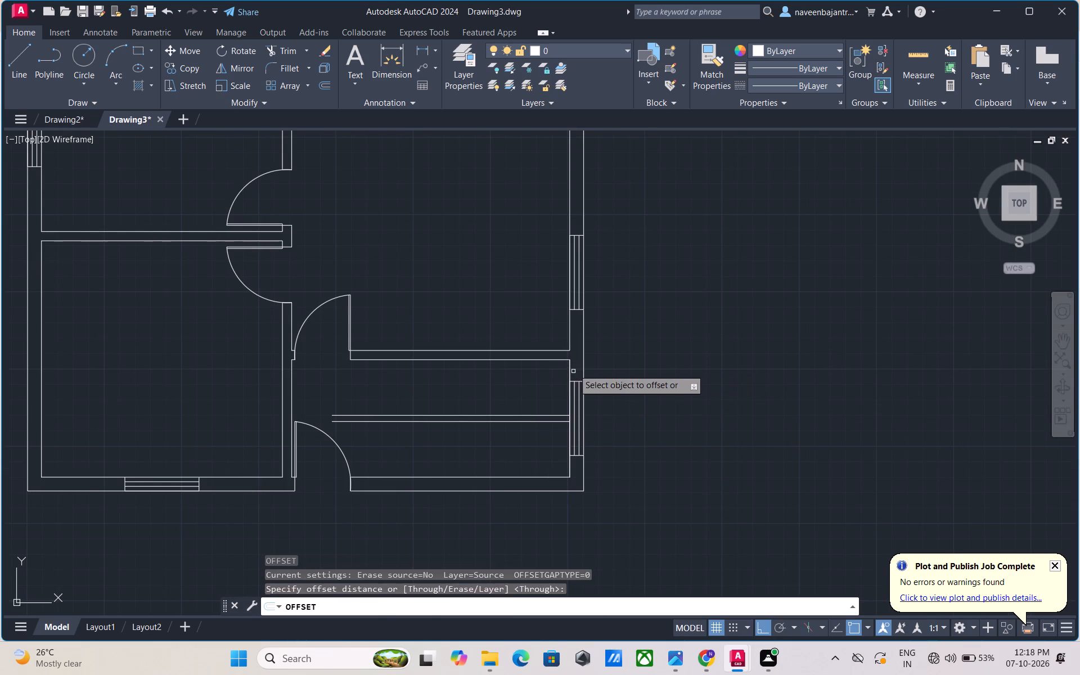
pyautogui.click(567, 371)
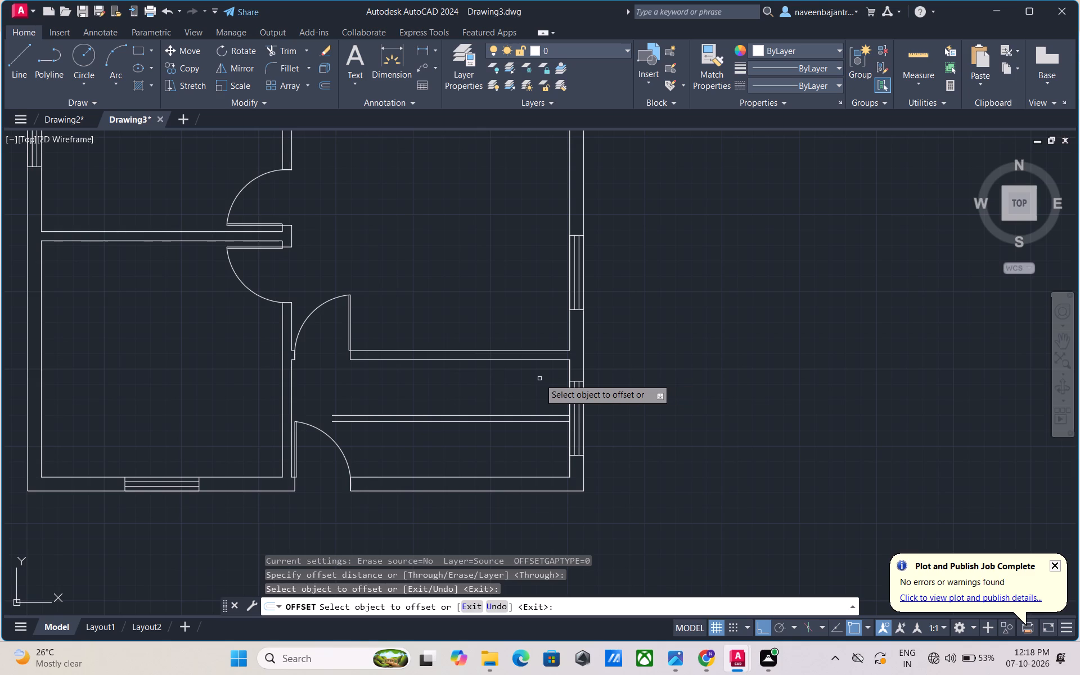
pyautogui.write("3'")
pyautogui.press('Return')
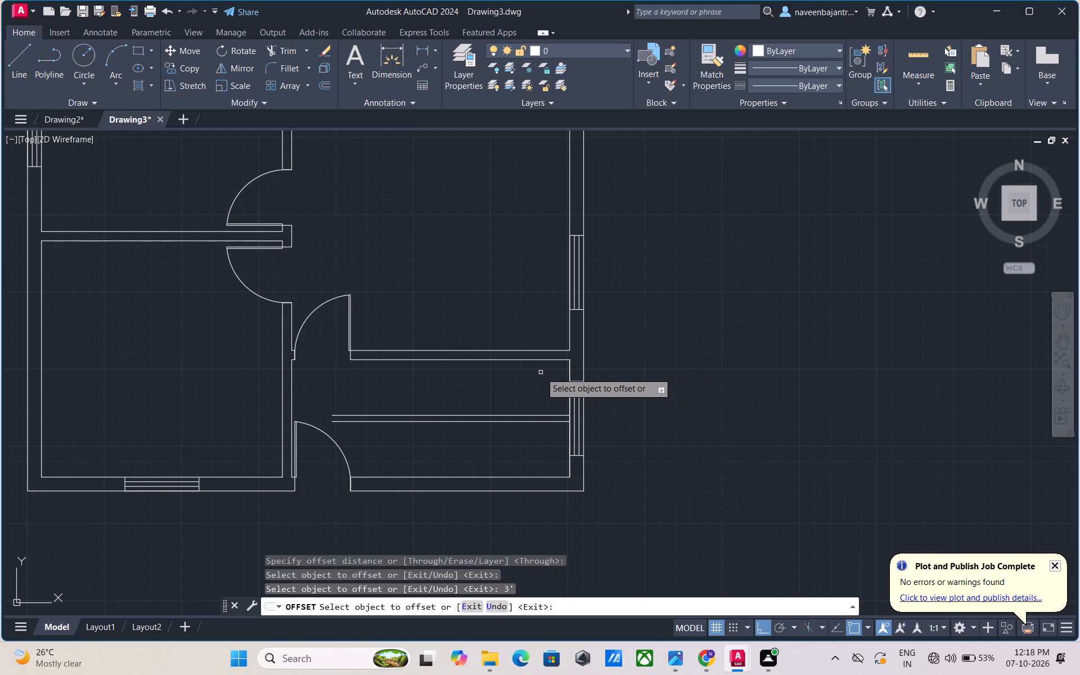
pyautogui.click(570, 371)
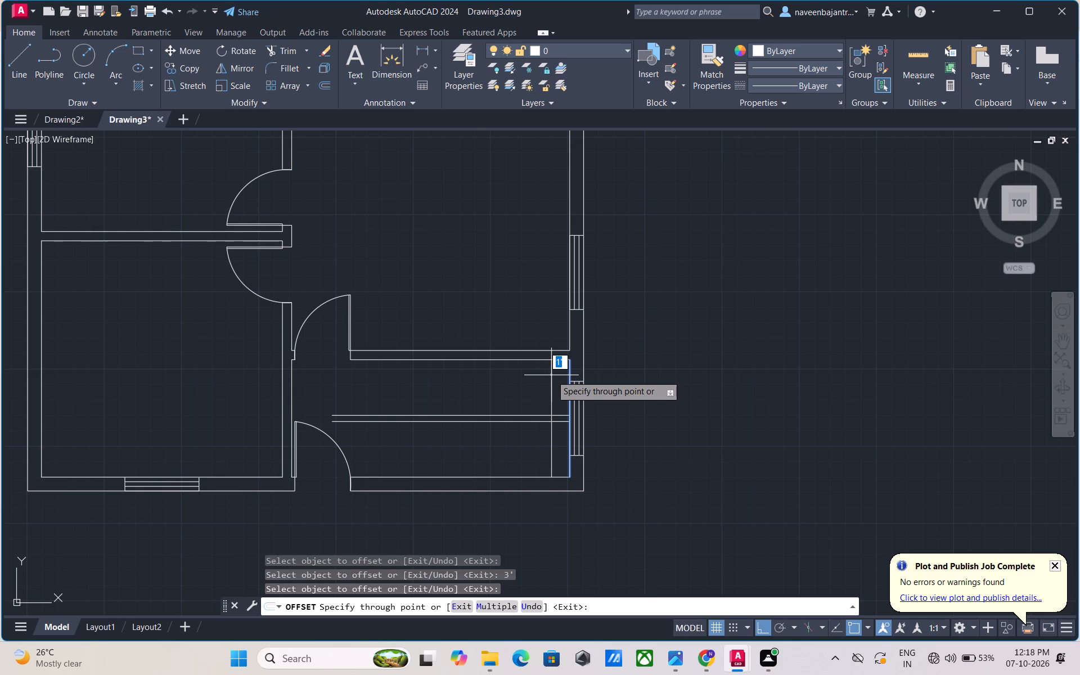
pyautogui.write("3'")
pyautogui.press('Return')
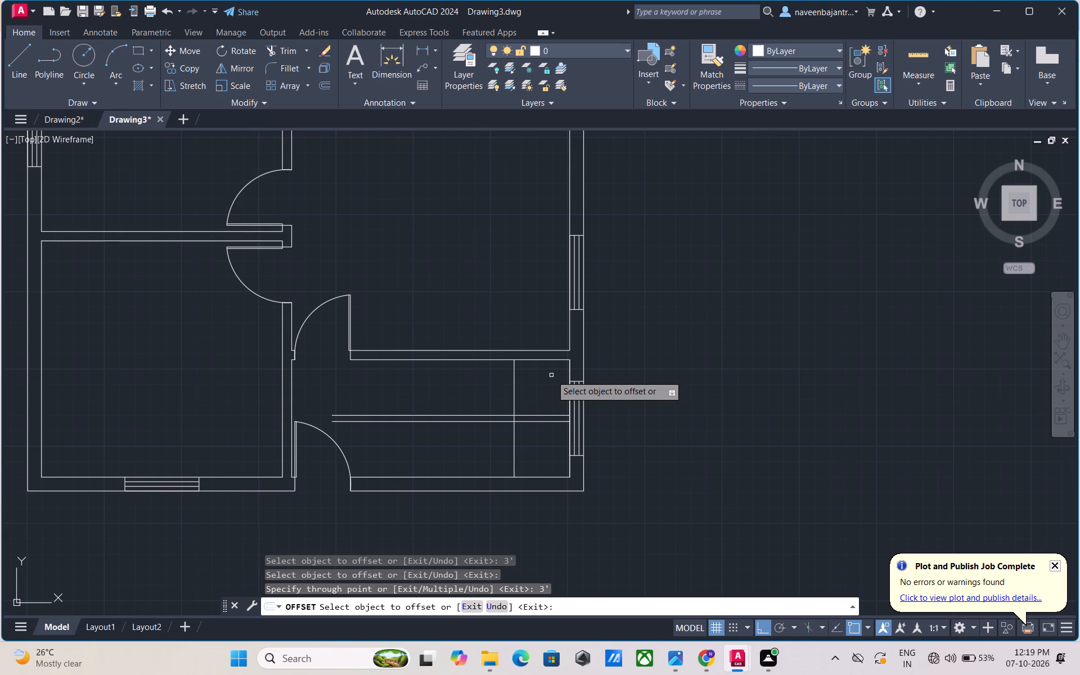
pyautogui.press('Escape')
# Trim the two horizontal middle lines between the 3' offset line and the east wall in the southeast room.
pyautogui.write('tr')
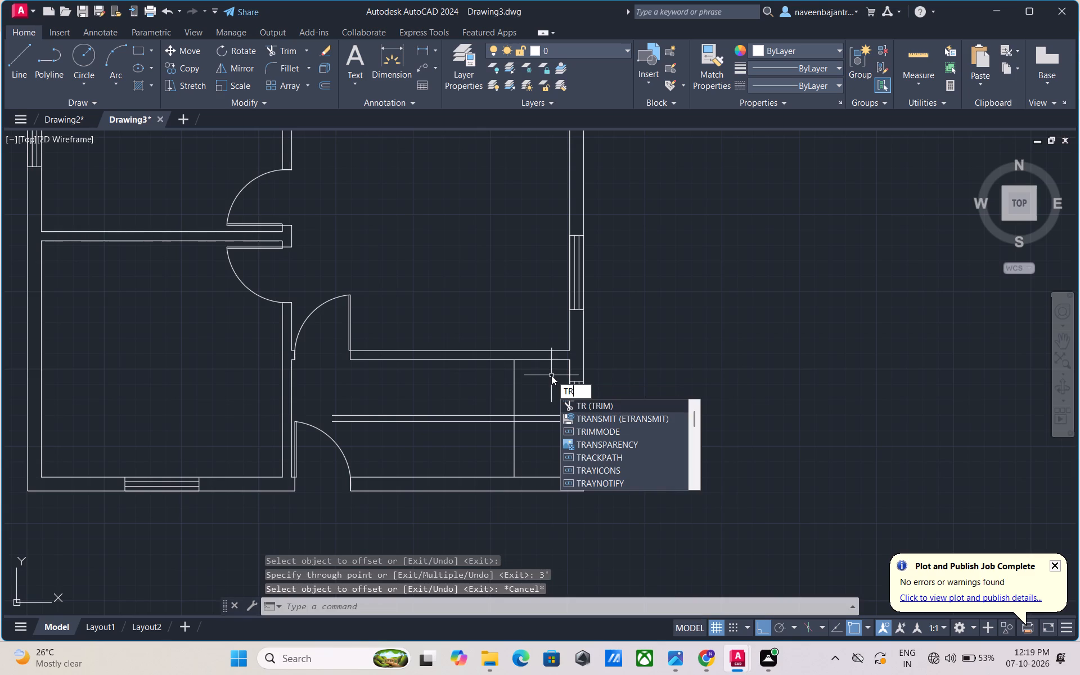
pyautogui.press('space')
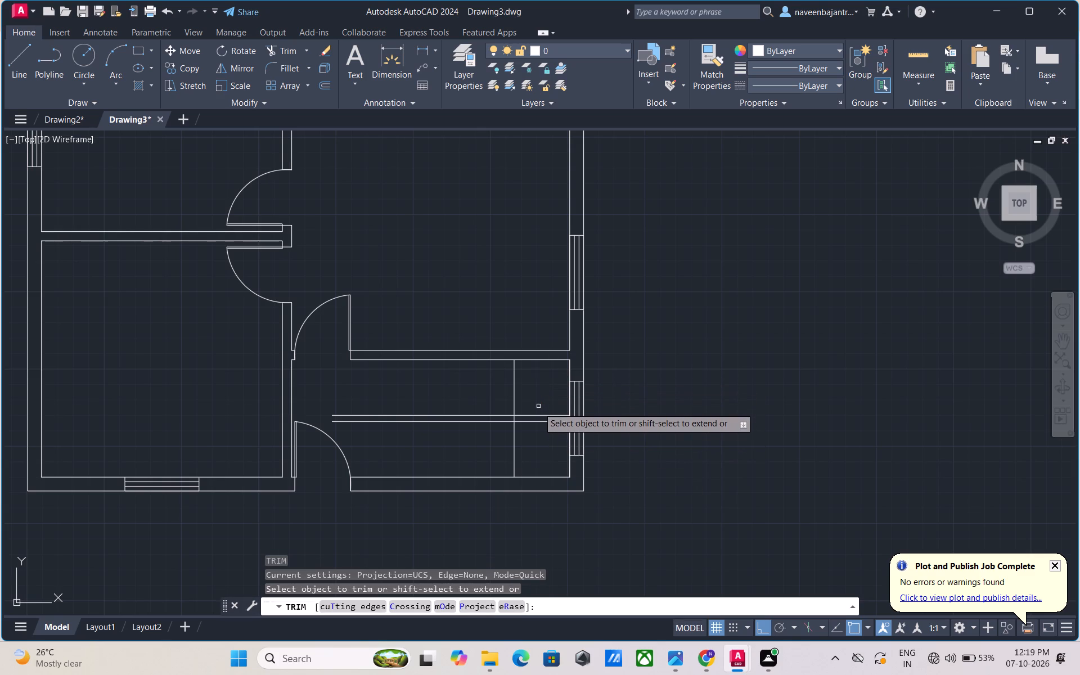
pyautogui.click(538, 413)
pyautogui.click(540, 422)
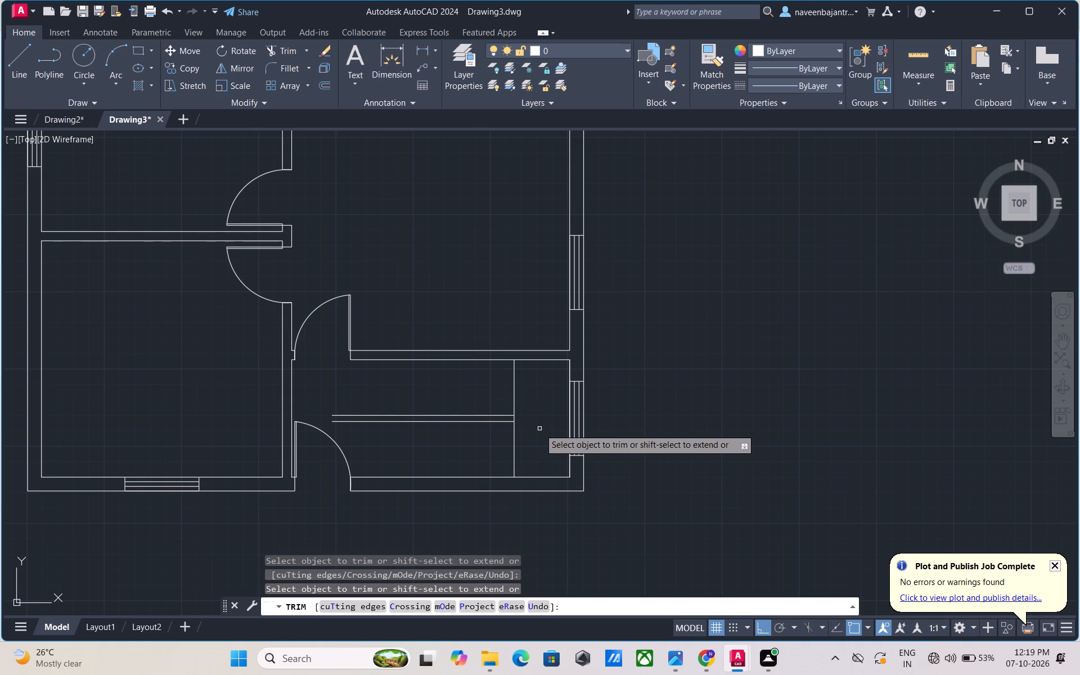
pyautogui.press('Escape')
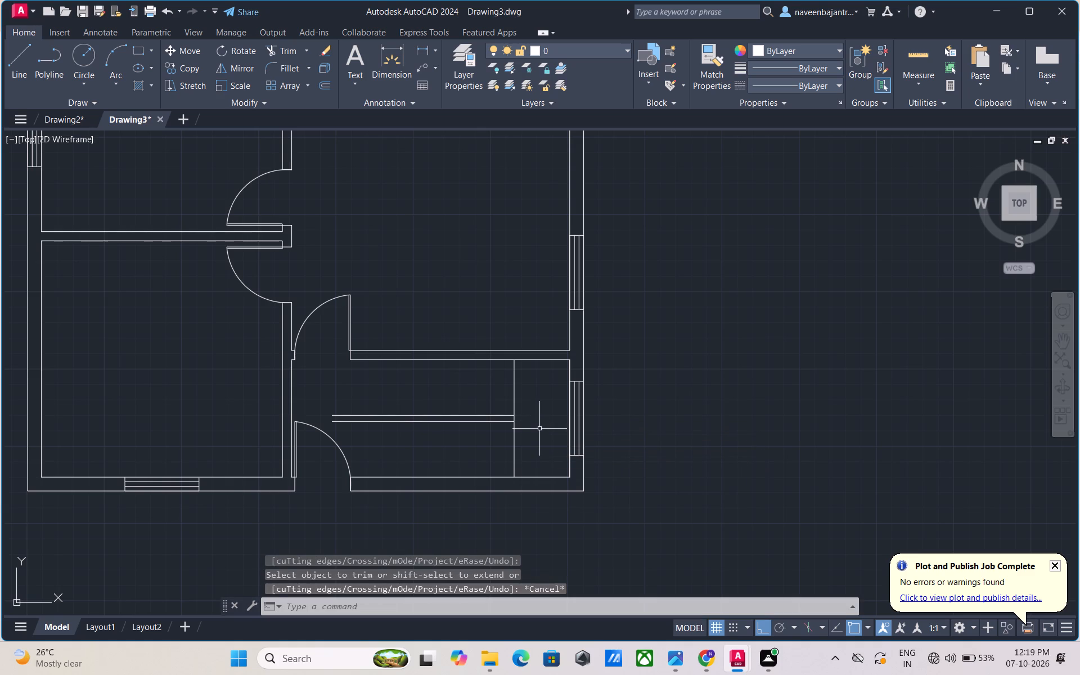
# With Ortho off, draw a diagonal line from the northern middle line's east end to the southeast room's northeast inner corner.
pyautogui.write('l')
pyautogui.press('space')
pyautogui.press('F8')
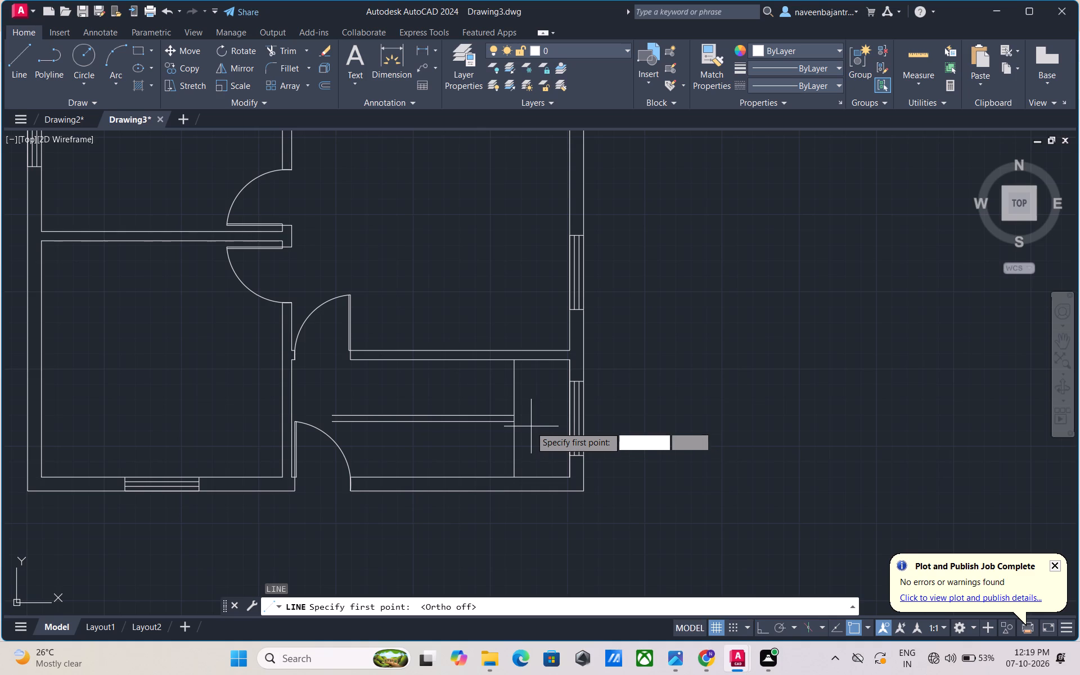
pyautogui.click(515, 416)
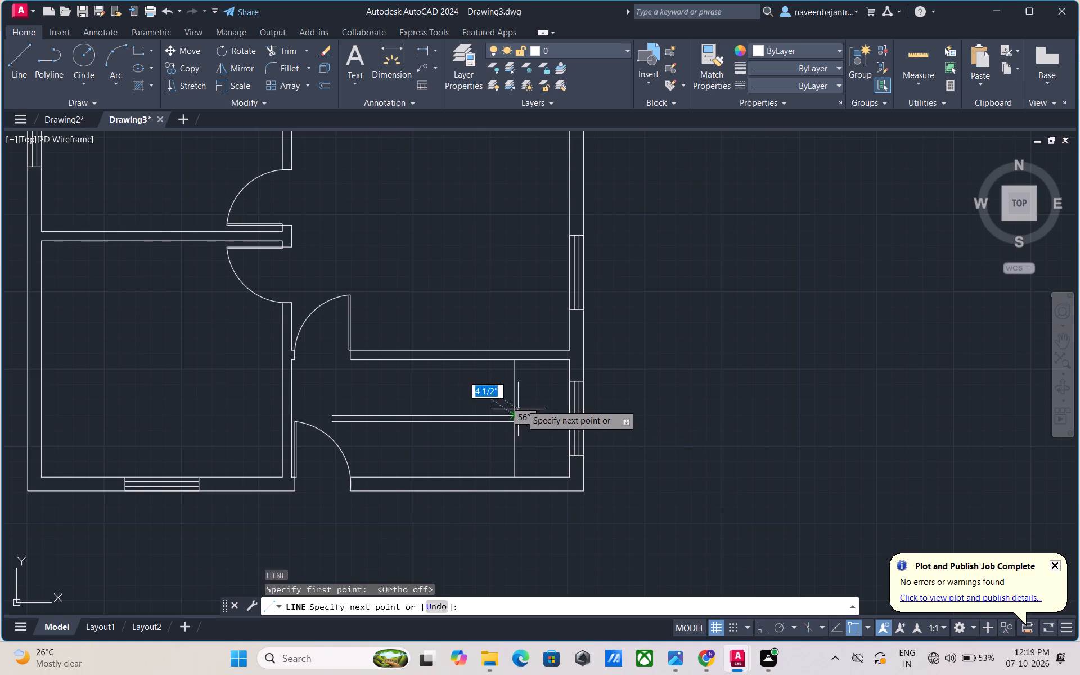
pyautogui.click(568, 362)
pyautogui.press('Escape')
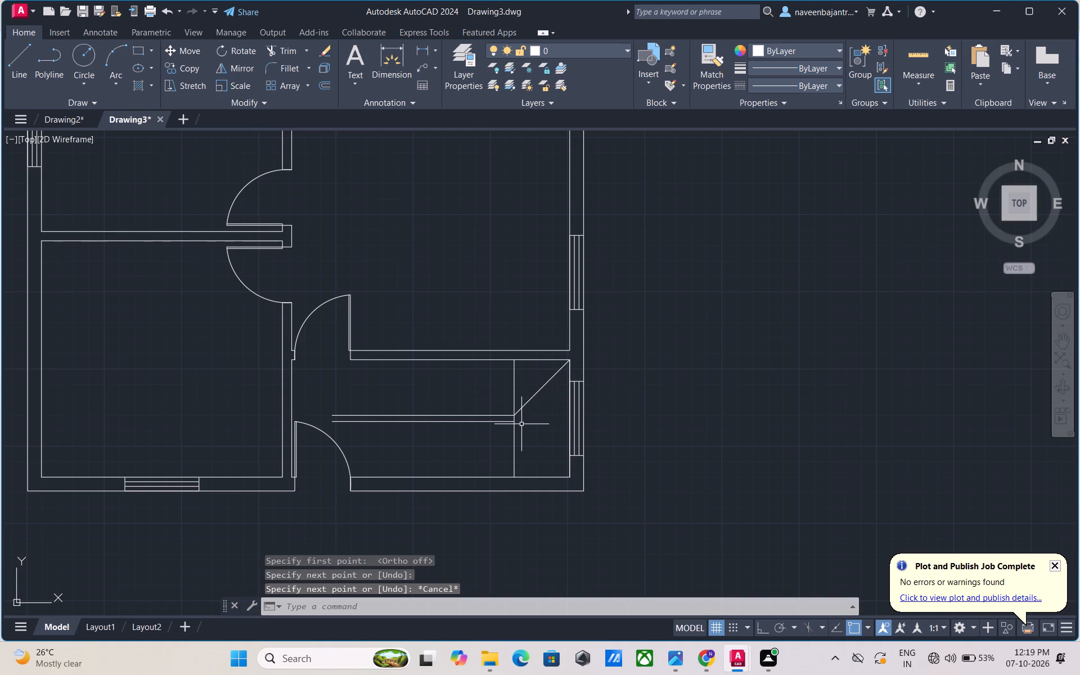
# Draw a diagonal line from the southern middle line's east end to the southeast room's southeast inner corner.
pyautogui.write('l')
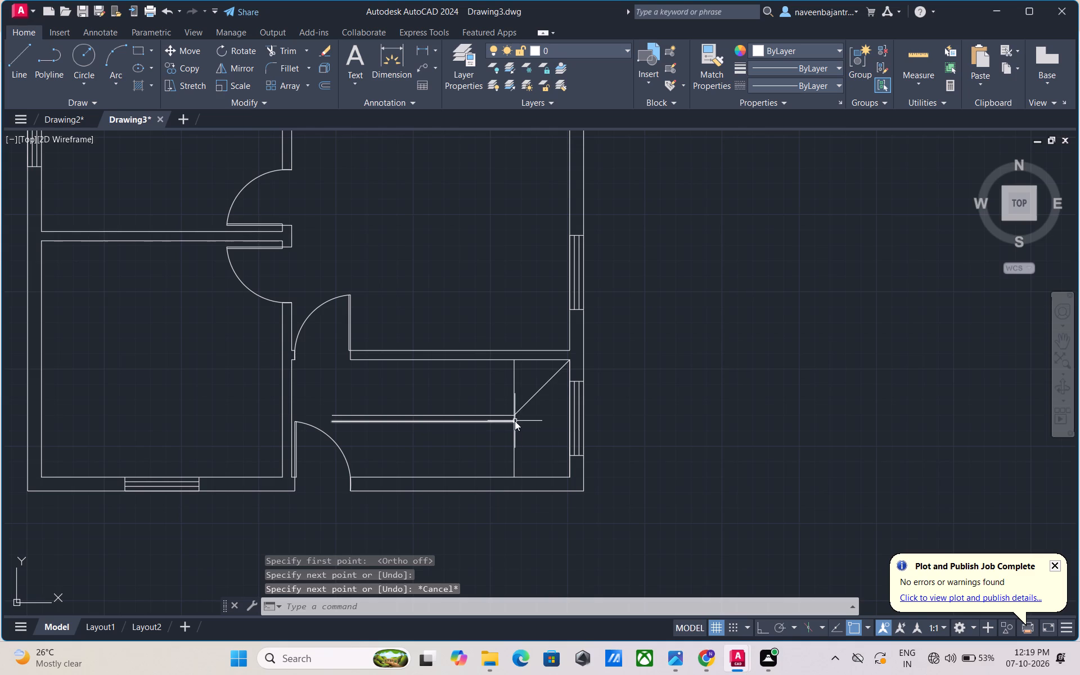
pyautogui.press('space')
pyautogui.click(515, 420)
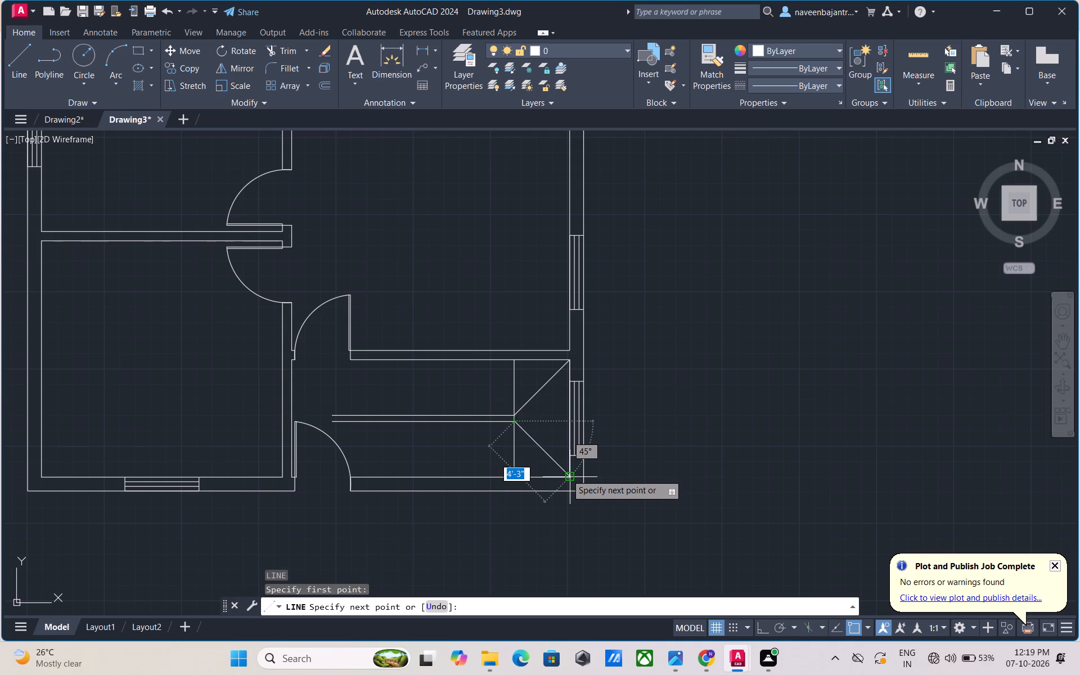
pyautogui.click(569, 476)
pyautogui.press('Escape')
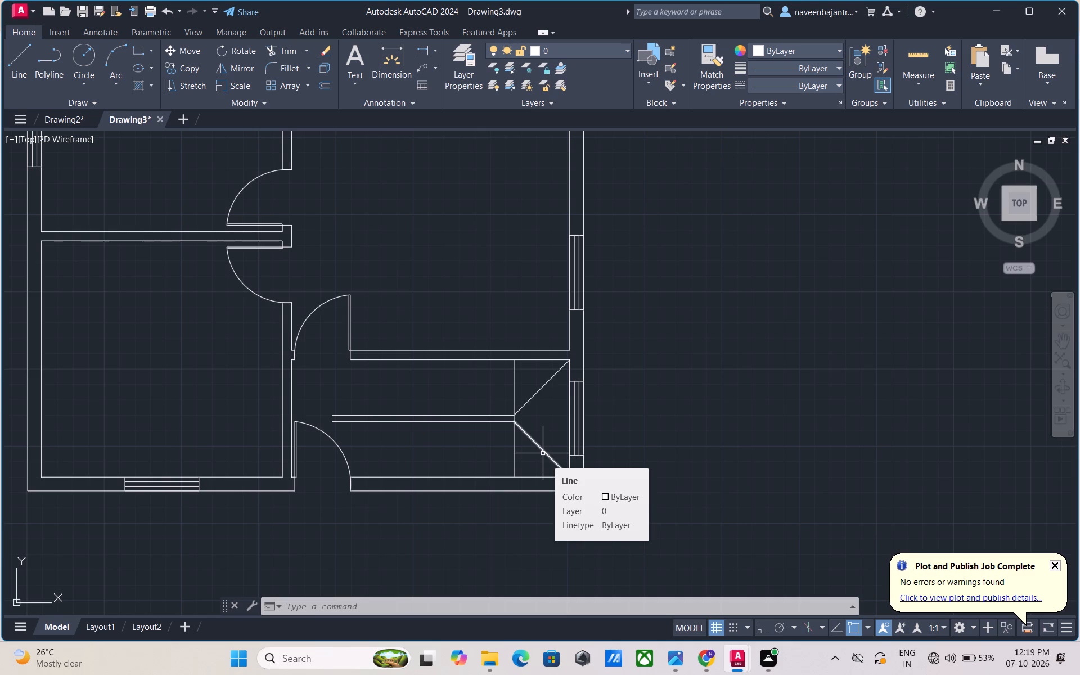
pyautogui.press('Escape')
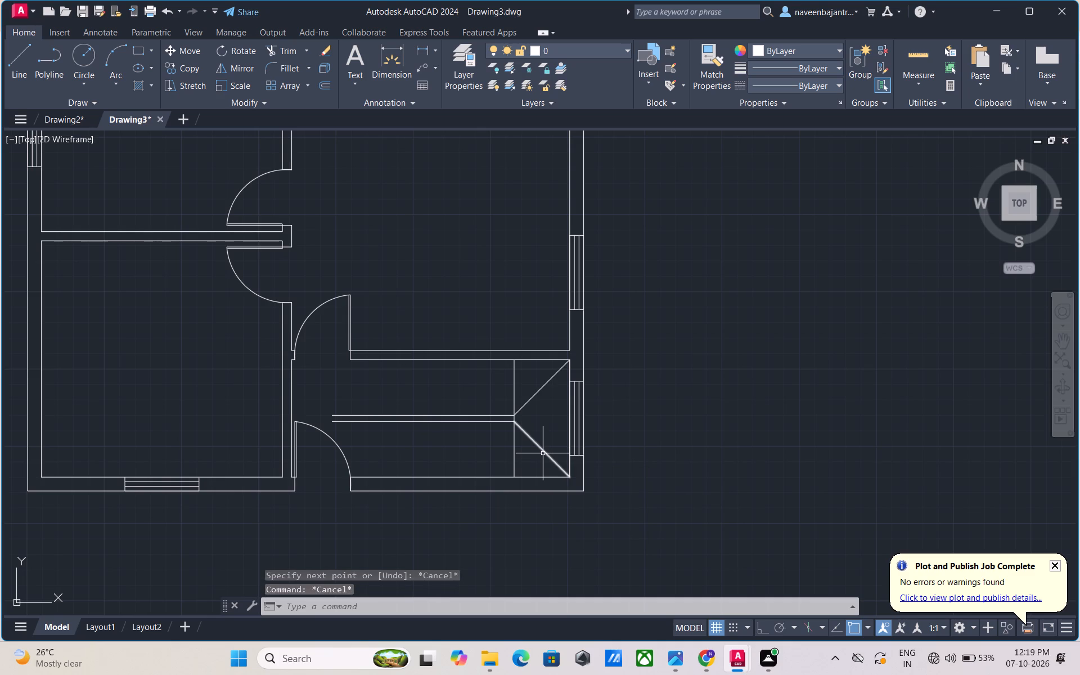
# Offset the line 3' from the east wall westward twice at 10" spacing to make the first two stair tread lines.
pyautogui.write('o')
pyautogui.press('space')
pyautogui.press('space')
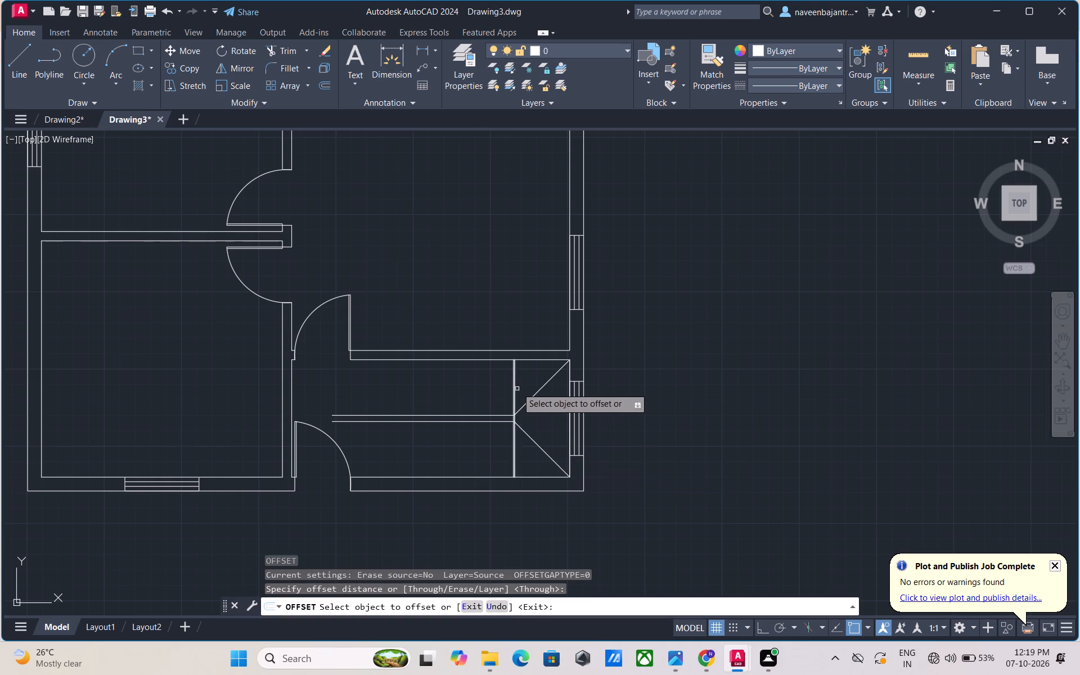
pyautogui.click(514, 391)
pyautogui.write('10')
pyautogui.hotkey('shift', '"')
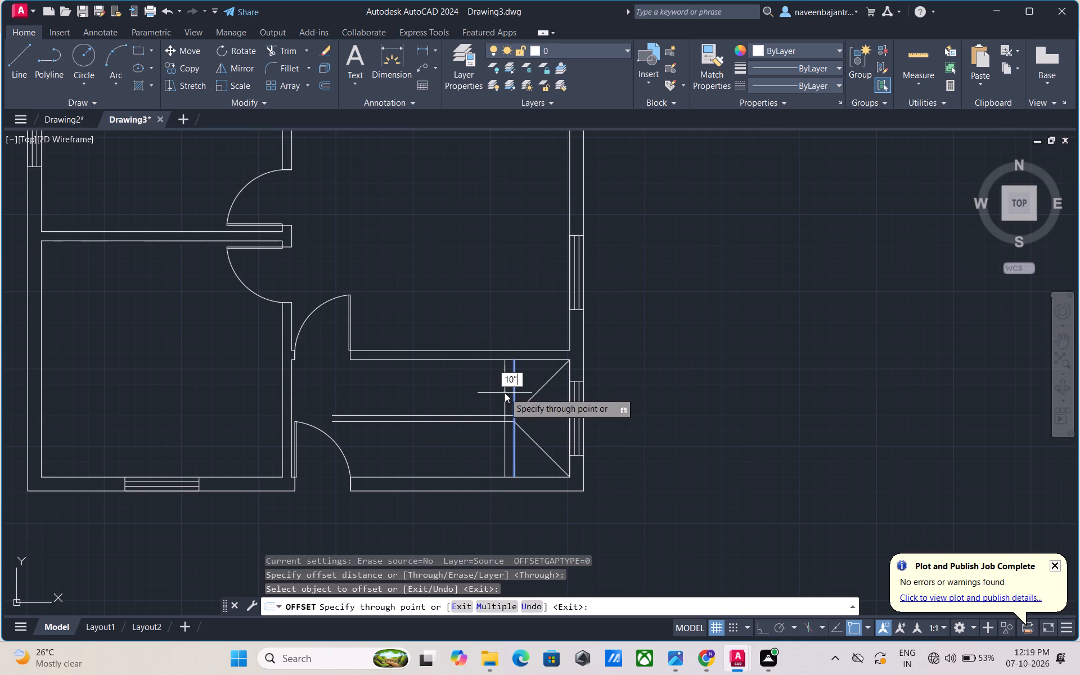
pyautogui.press('Return')
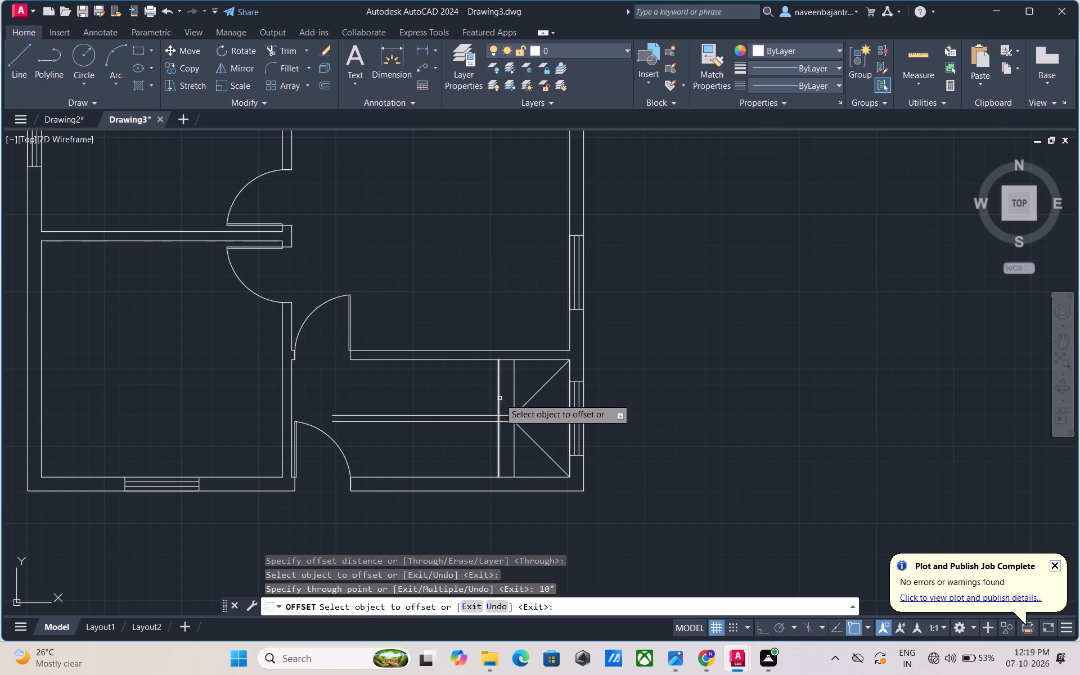
pyautogui.click(499, 398)
pyautogui.write('10')
pyautogui.hotkey('shift', '"')
pyautogui.press('Return')
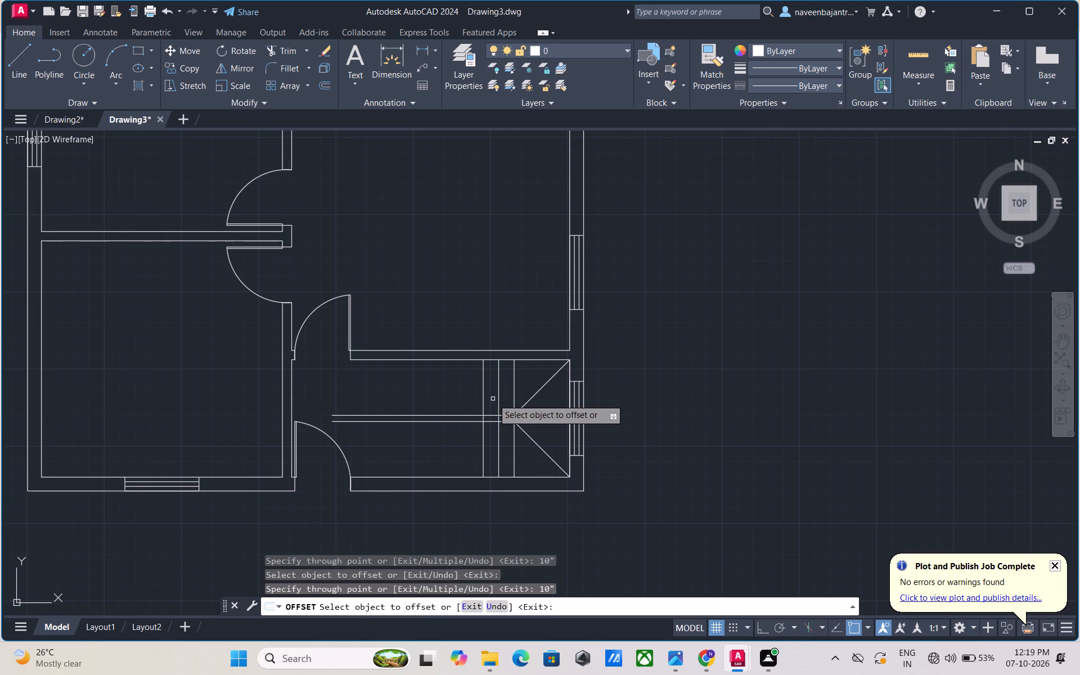
# Add three more tread lines by successively offsetting the westernmost tread line 10" to the west.
pyautogui.click(484, 403)
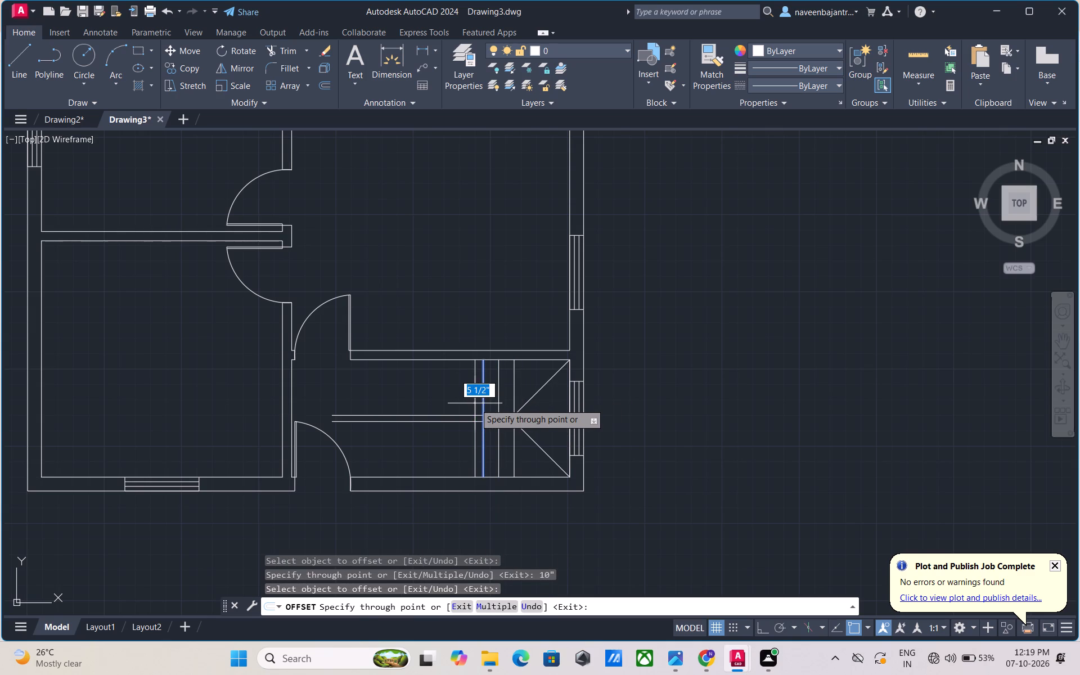
pyautogui.press('1')
pyautogui.press('0')
pyautogui.hotkey('shift', '"')
pyautogui.press('Return')
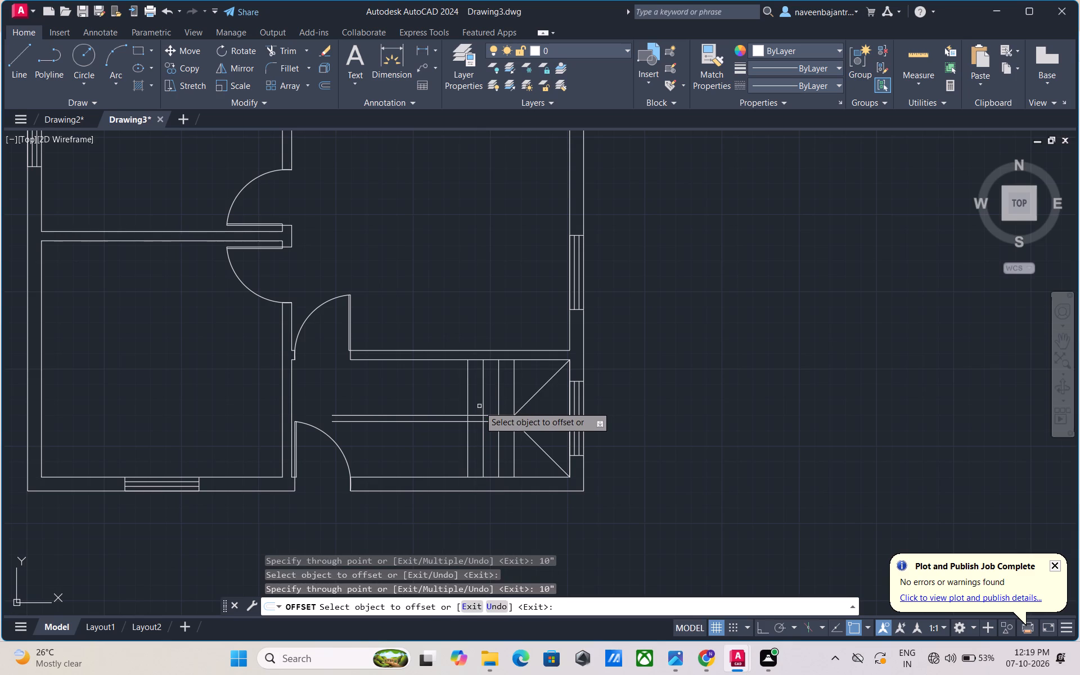
pyautogui.click(467, 407)
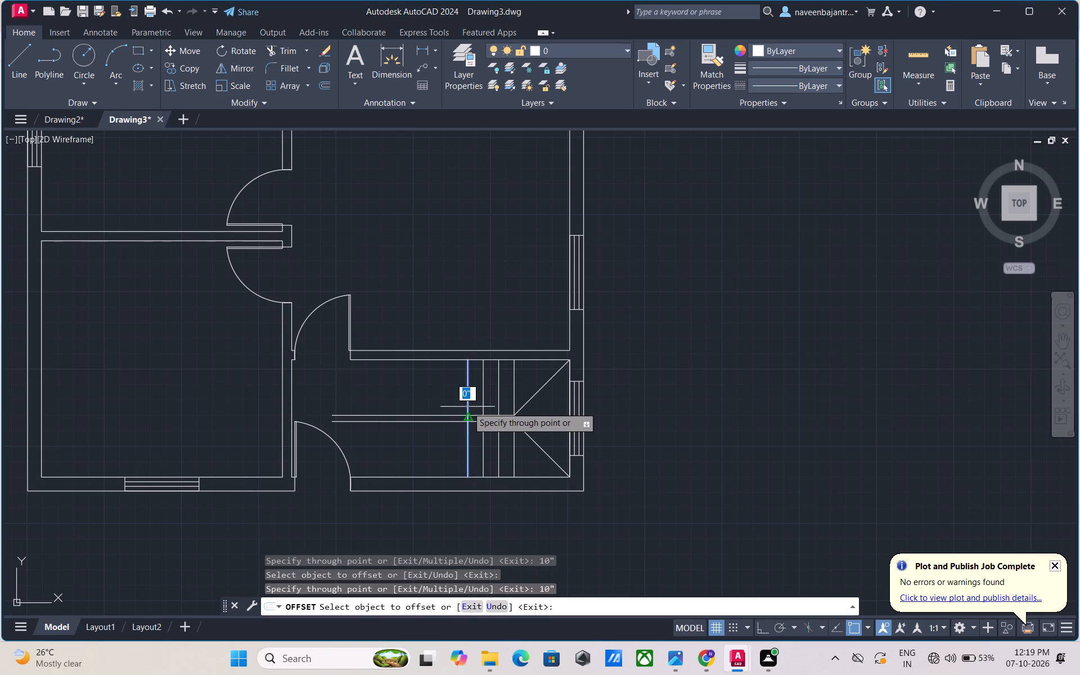
pyautogui.press('1')
pyautogui.press('0')
pyautogui.hotkey('shift', '"')
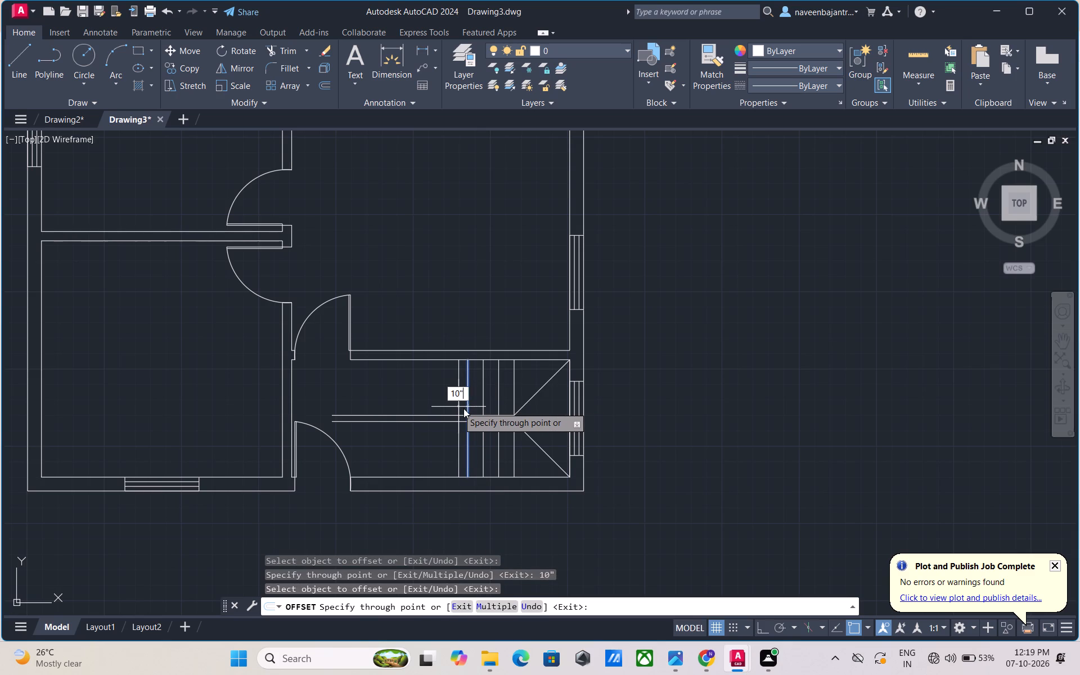
pyautogui.press('Return')
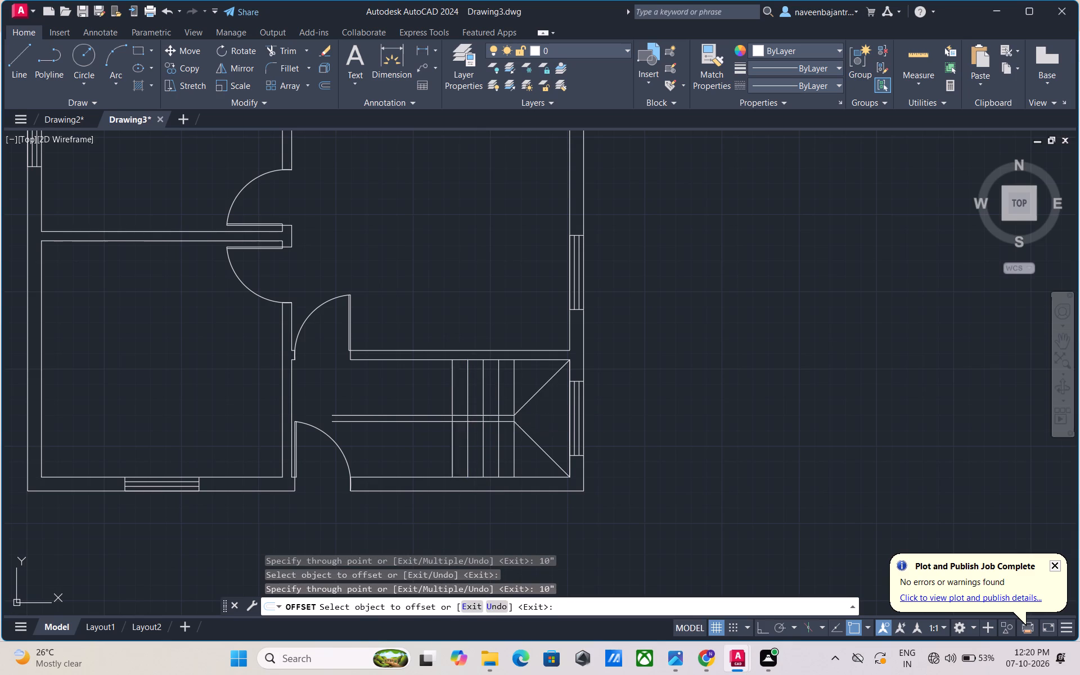
pyautogui.click(452, 408)
pyautogui.press('1')
pyautogui.press('0')
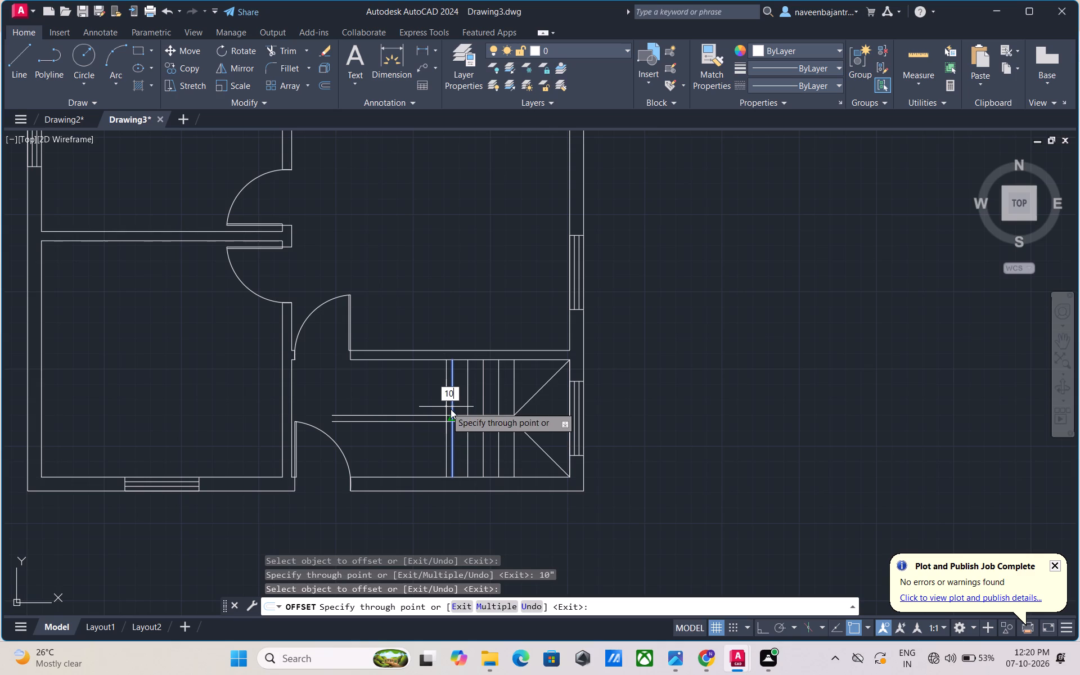
pyautogui.hotkey('shift', '"')
pyautogui.press('Return')
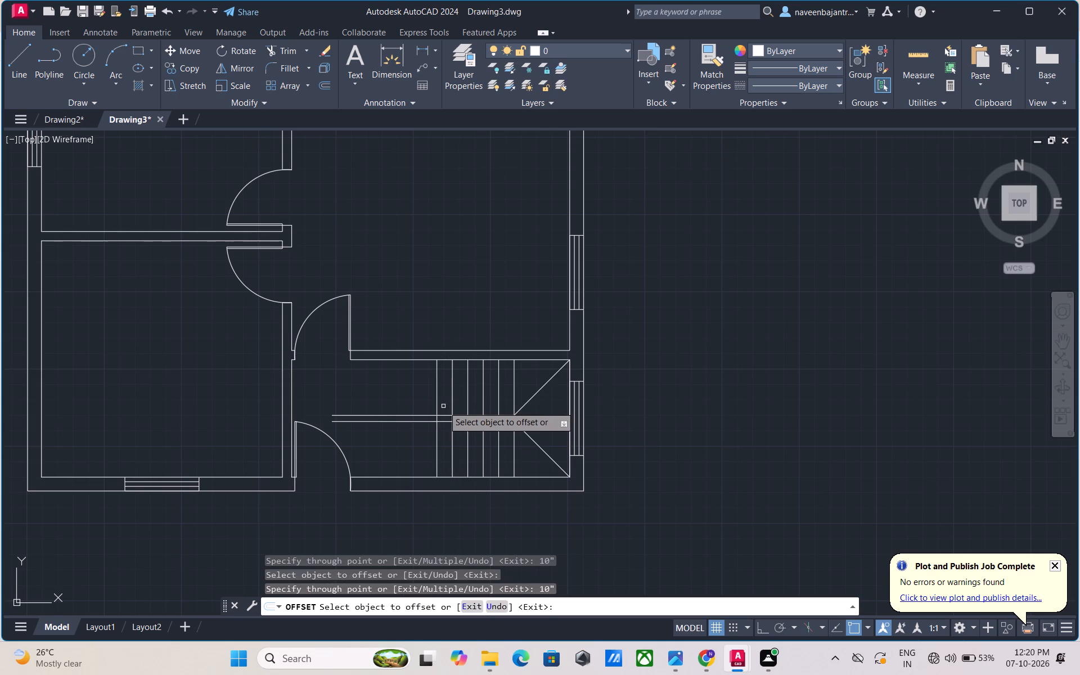
# Offset three further tread lines westward at 10" spacing from the westernmost tread, completing eight offsets.
pyautogui.click(436, 407)
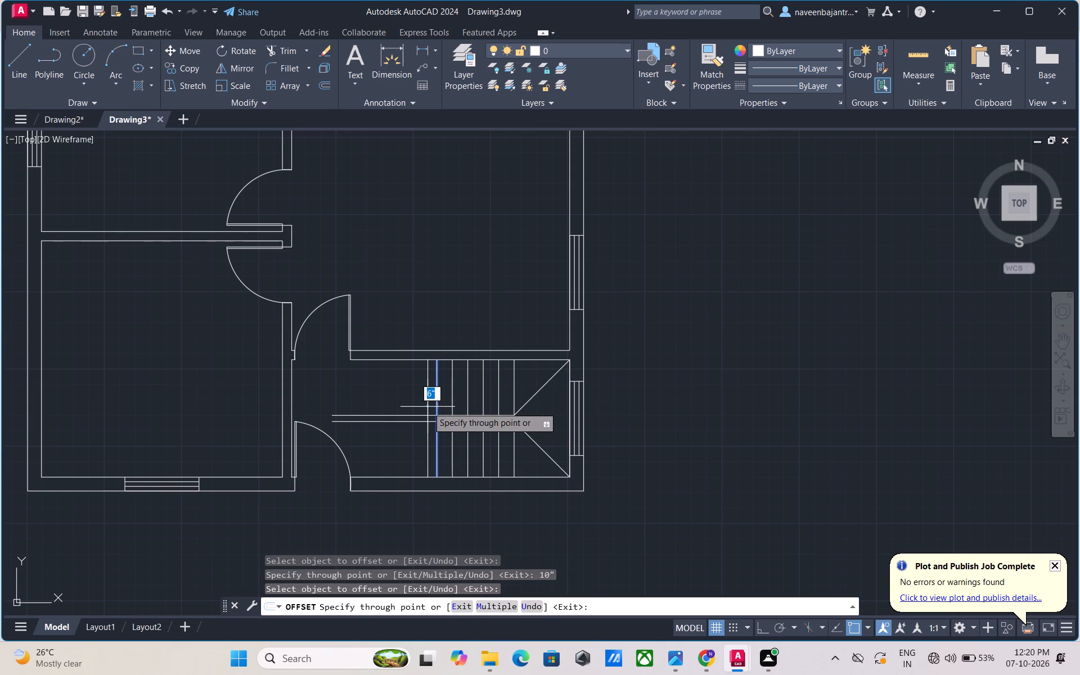
pyautogui.press('1')
pyautogui.press('0')
pyautogui.hotkey('shift', '"')
pyautogui.press('Return')
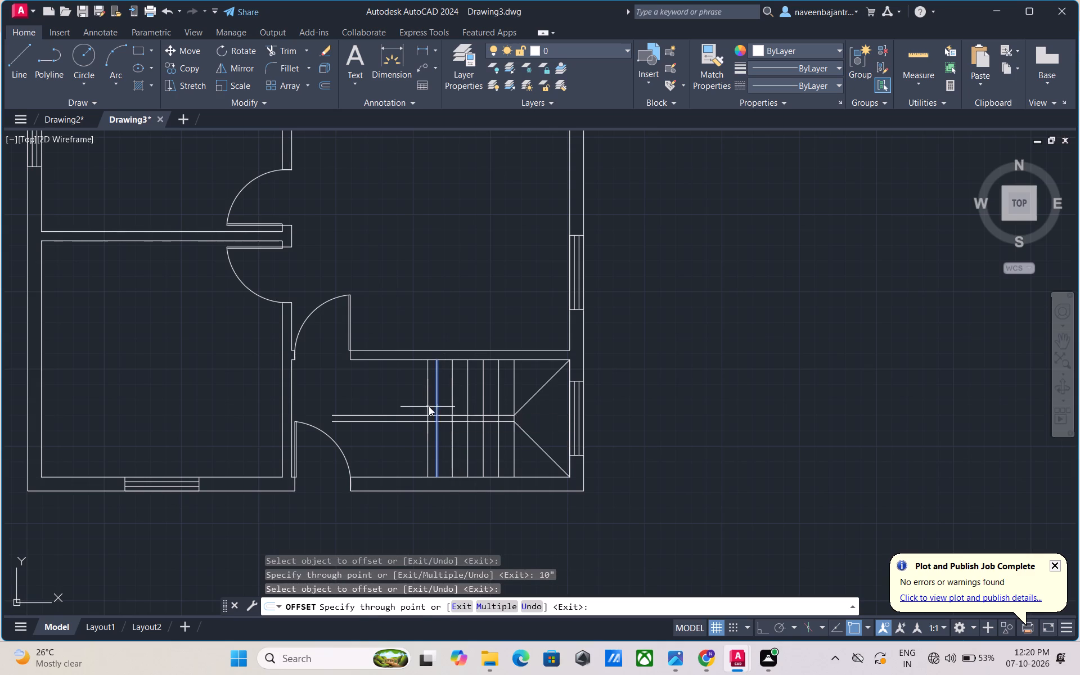
pyautogui.click(423, 404)
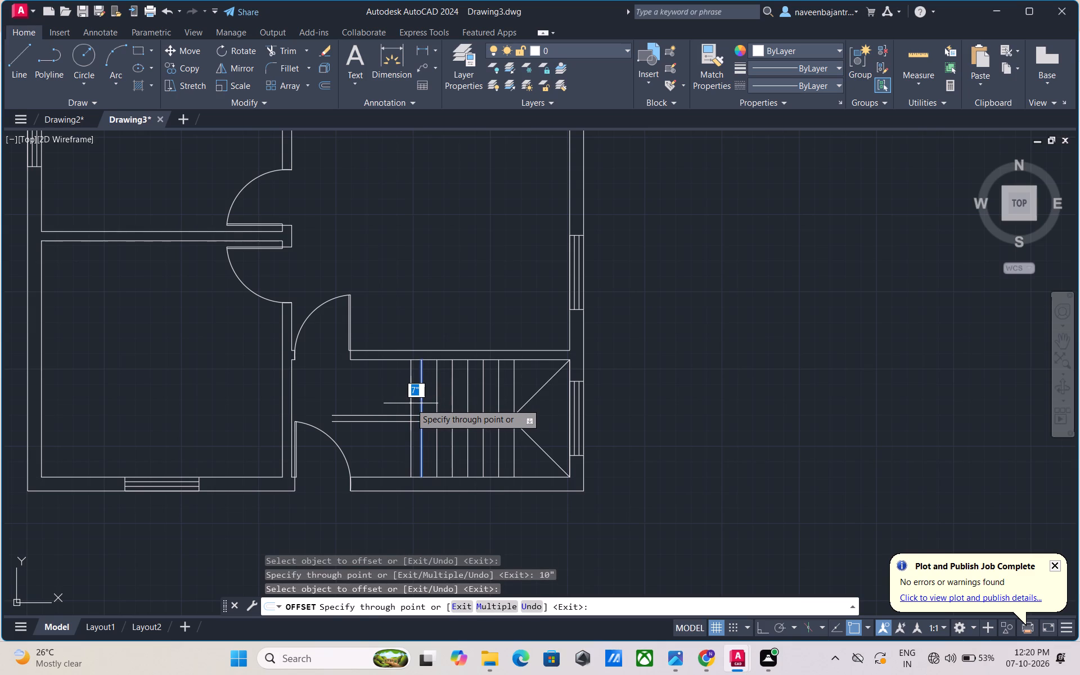
pyautogui.write('10"')
pyautogui.press('Return')
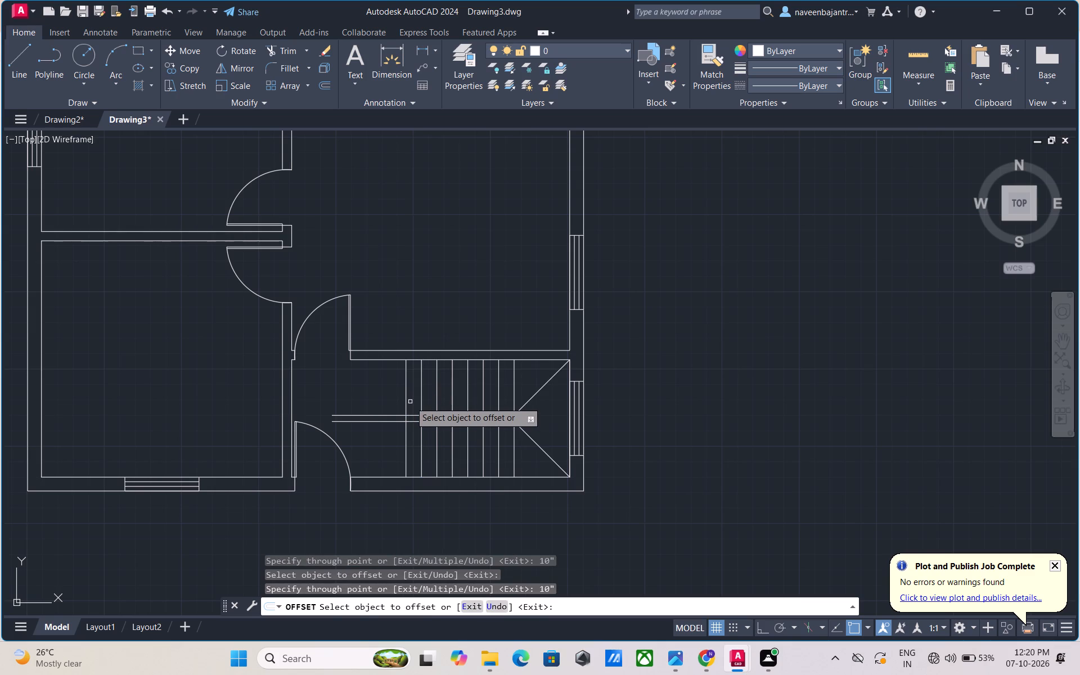
pyautogui.click(405, 403)
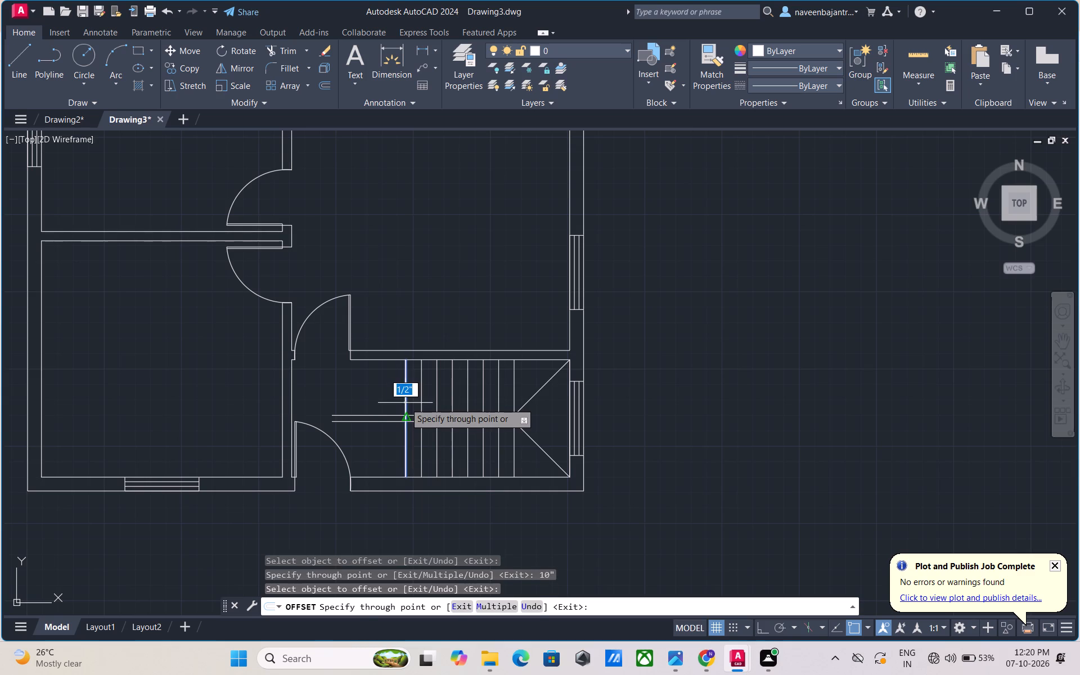
pyautogui.press('1')
pyautogui.write('0"')
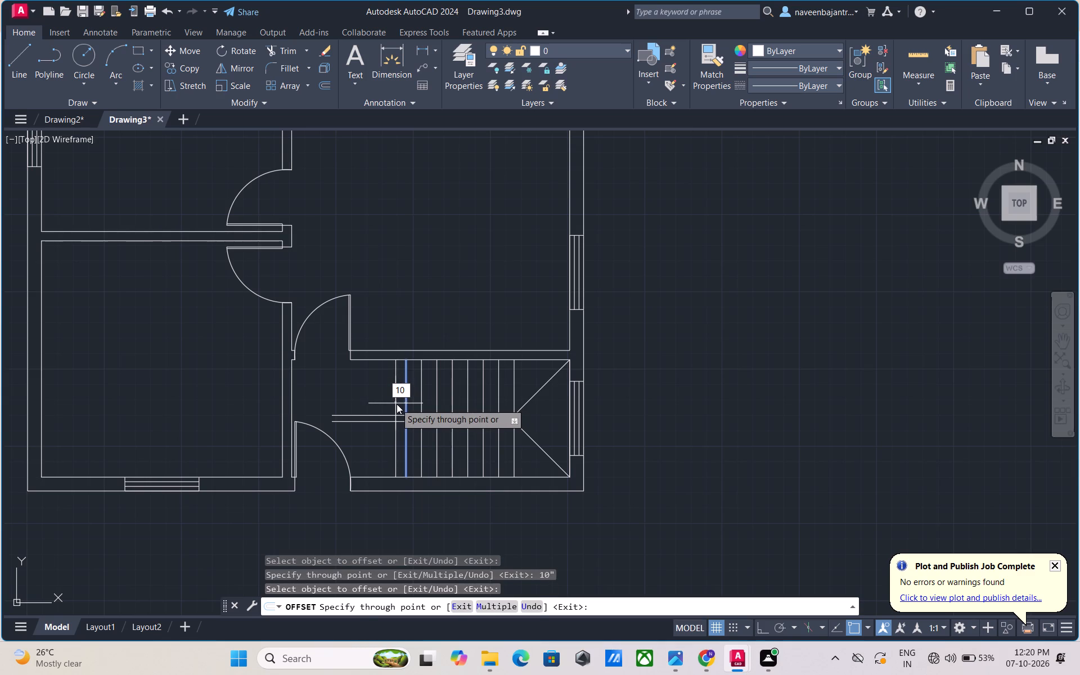
pyautogui.press('Return')
pyautogui.press('Escape')
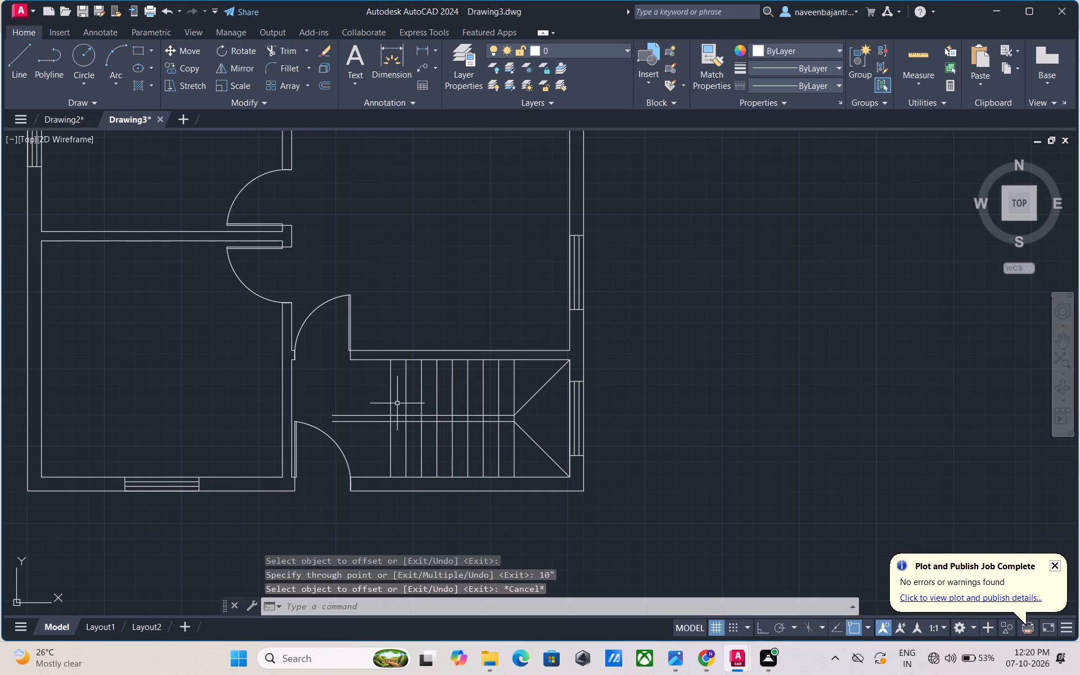
# Trim the two horizontal middle lines west of the westernmost tread, and trim that tread's part in the northern flight.
pyautogui.write('tr')
pyautogui.press('space')
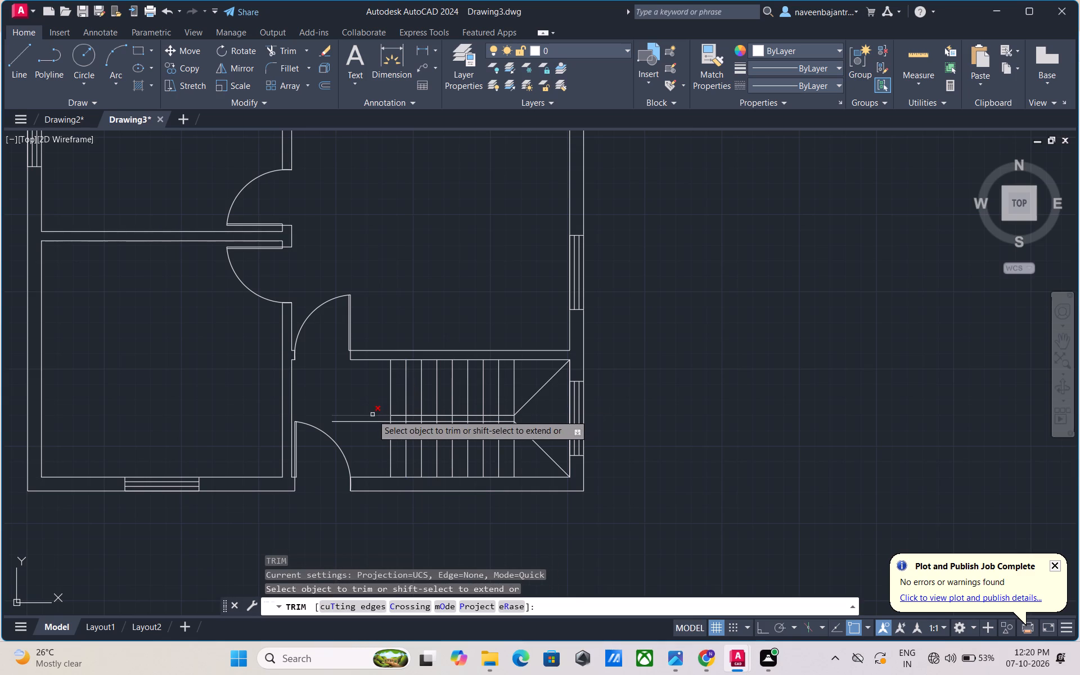
pyautogui.click(372, 416)
pyautogui.click(370, 423)
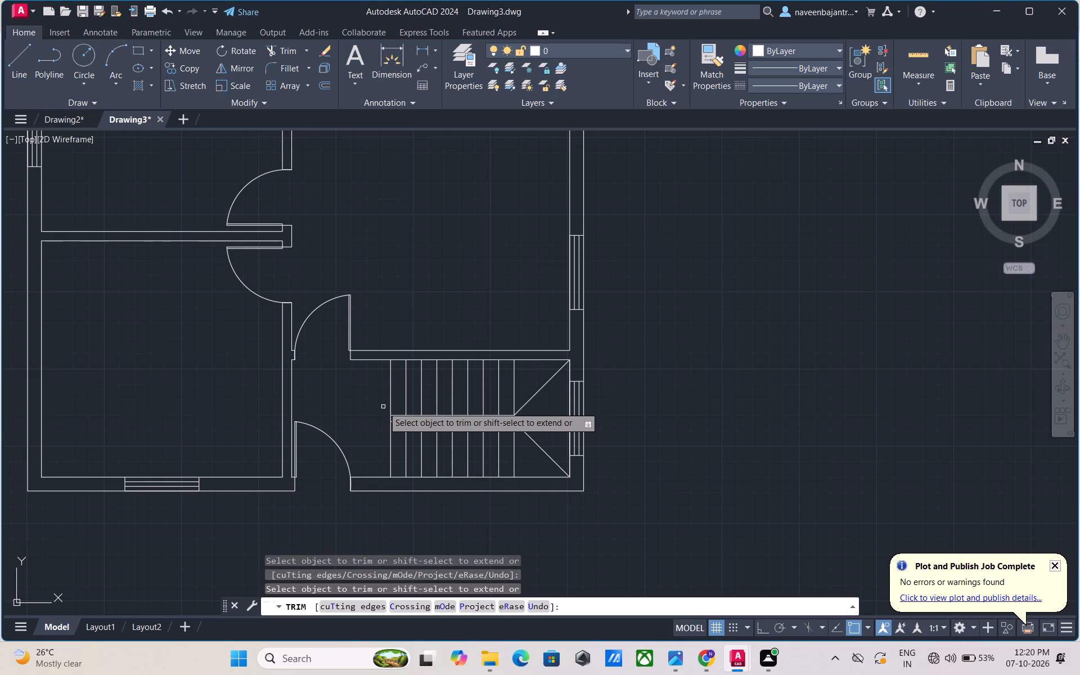
pyautogui.click(389, 398)
# Trim the seven tread lines crossing the gap between the two horizontal middle lines, leaving both end lines intact.
pyautogui.scroll(2, 413, 411)
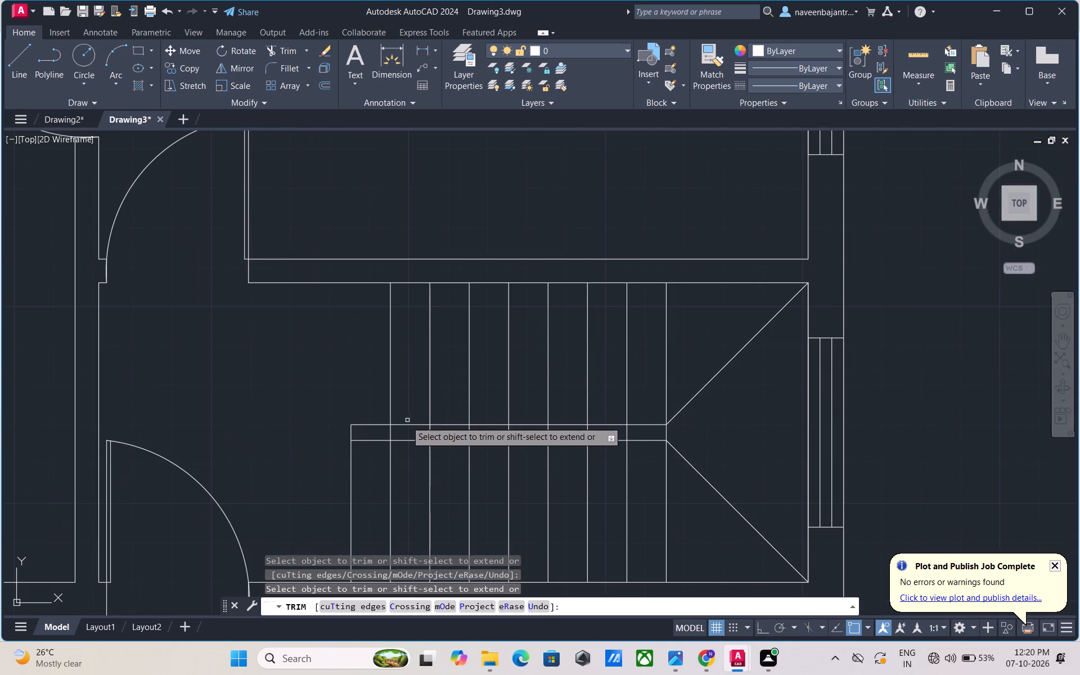
pyautogui.click(390, 435)
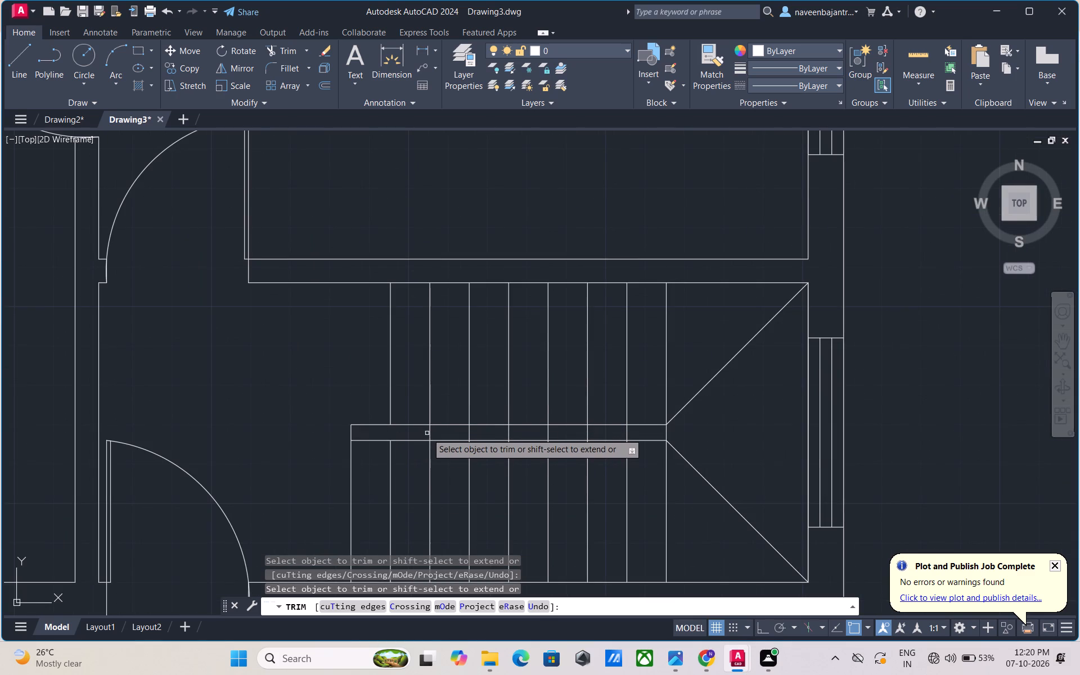
pyautogui.click(429, 433)
pyautogui.click(469, 433)
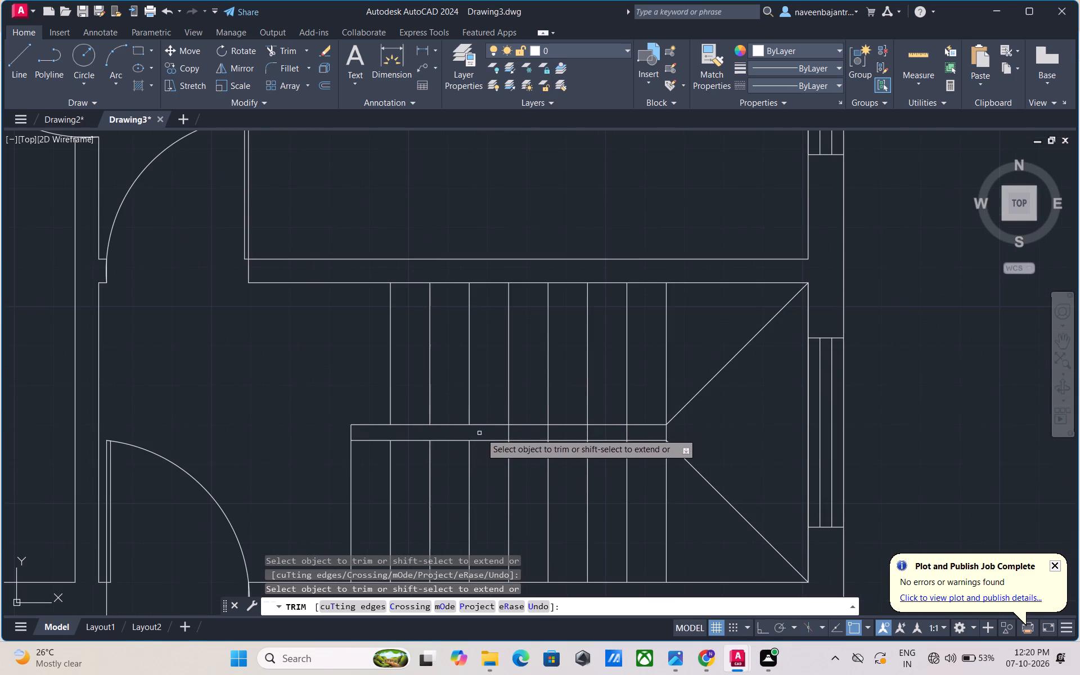
pyautogui.click(509, 433)
pyautogui.click(548, 431)
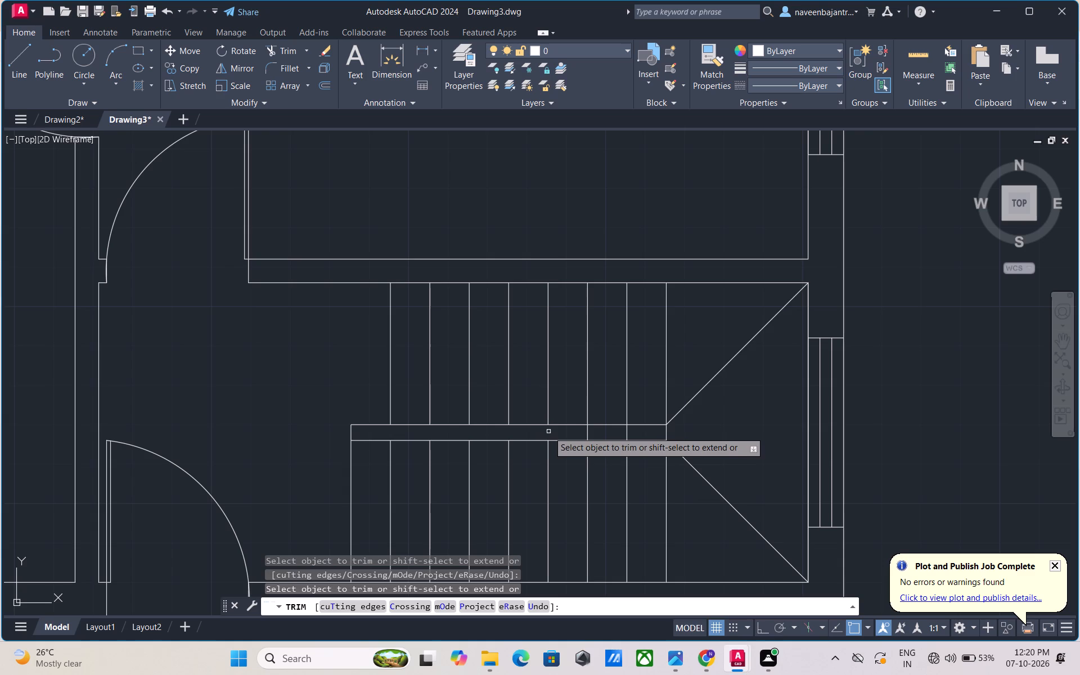
pyautogui.click(580, 431)
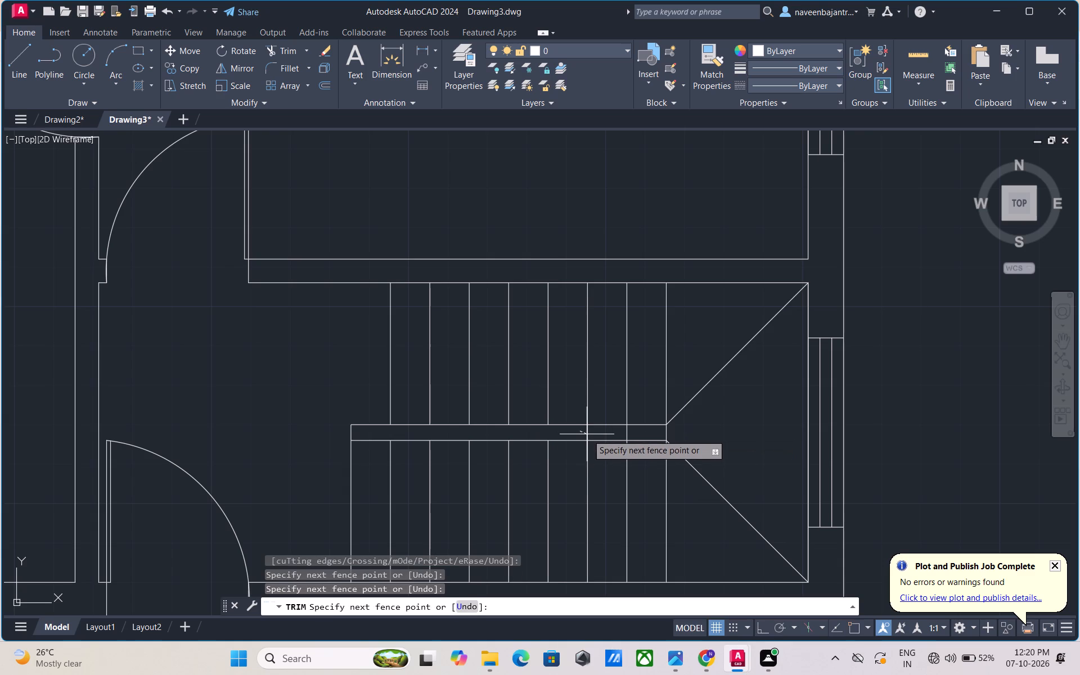
pyautogui.press('Escape')
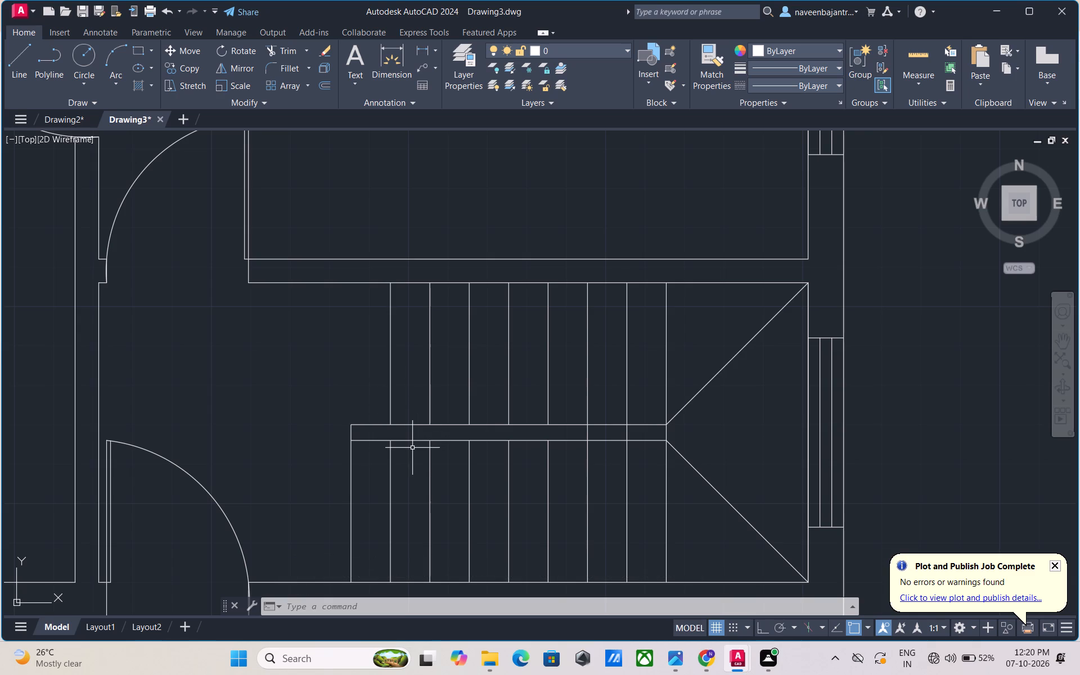
pyautogui.write('tr')
pyautogui.press('space')
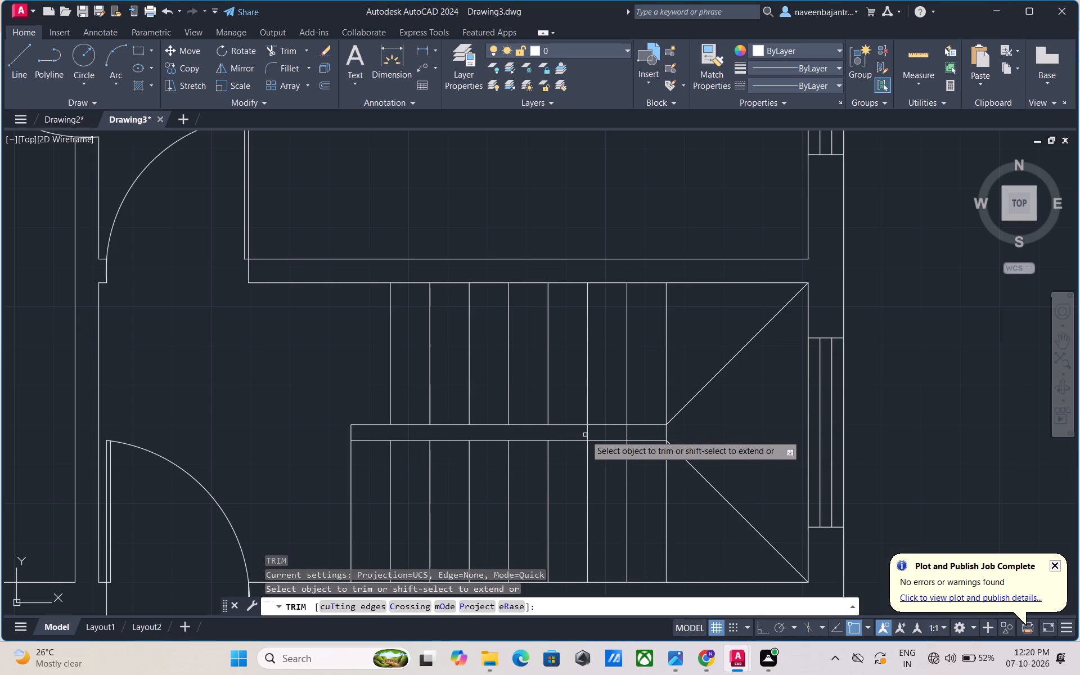
pyautogui.click(587, 435)
pyautogui.click(627, 433)
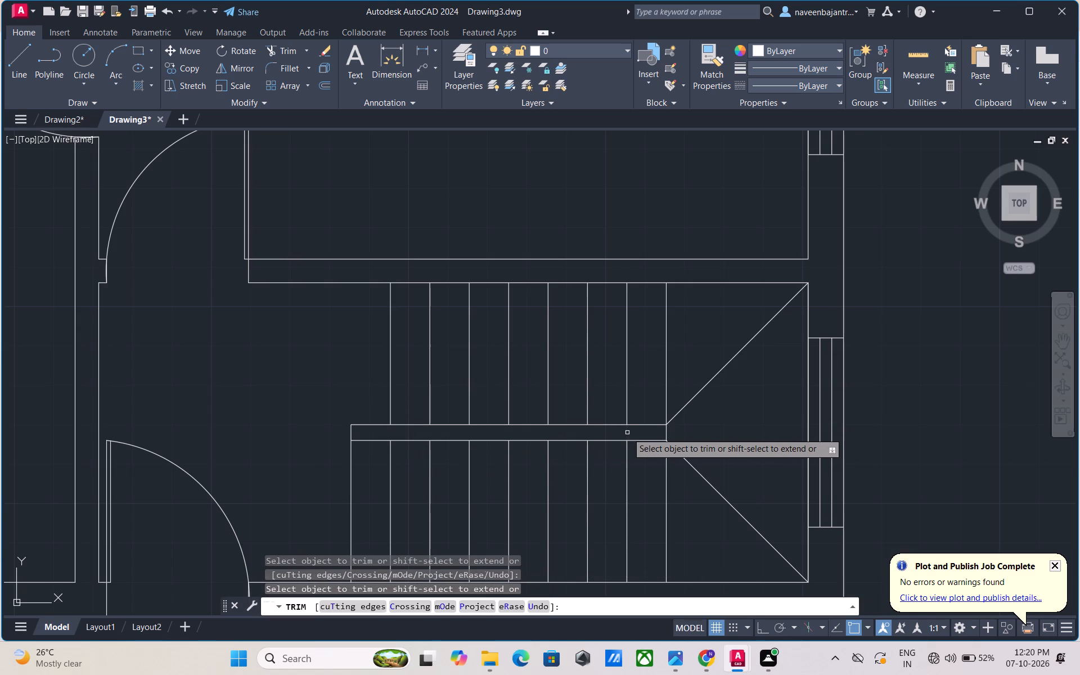
# Draw a short vertical line joining the east ends of the two horizontal middle lines at the landing.
pyautogui.scroll(-2, 623, 435)
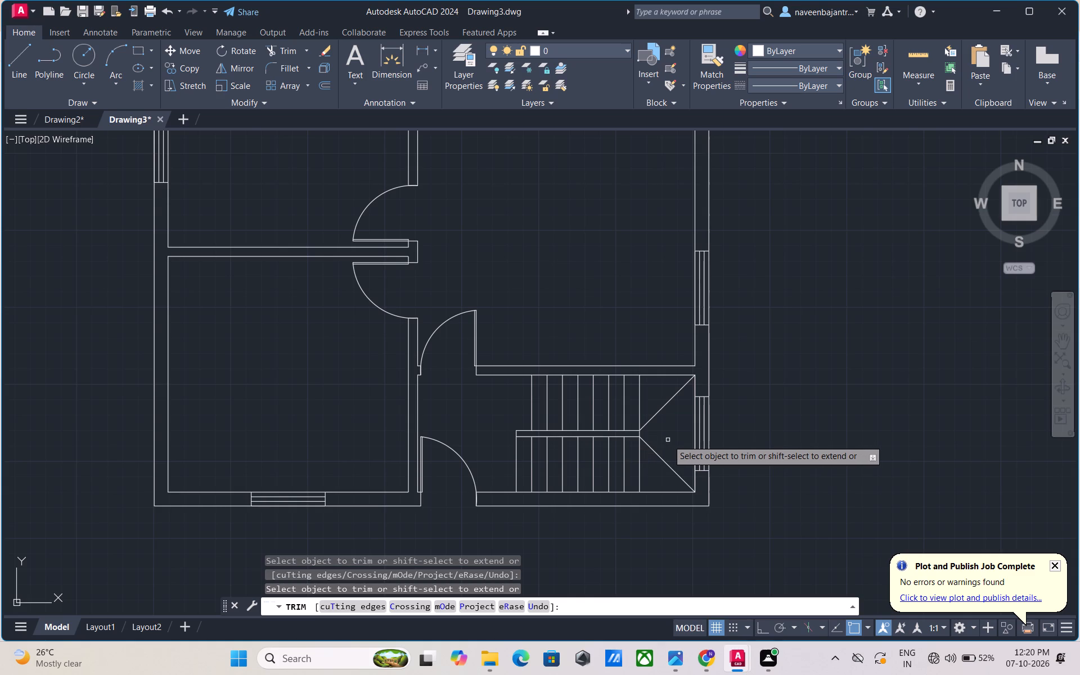
pyautogui.scroll(4, 668, 440)
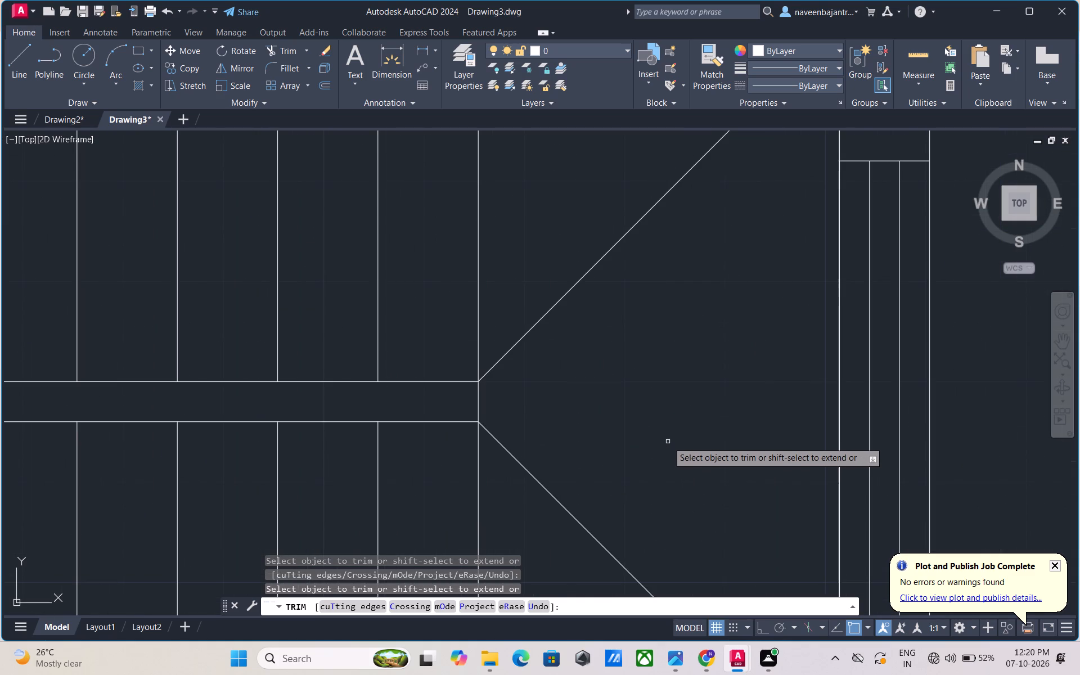
pyautogui.press('Escape')
pyautogui.press('l')
pyautogui.press('space')
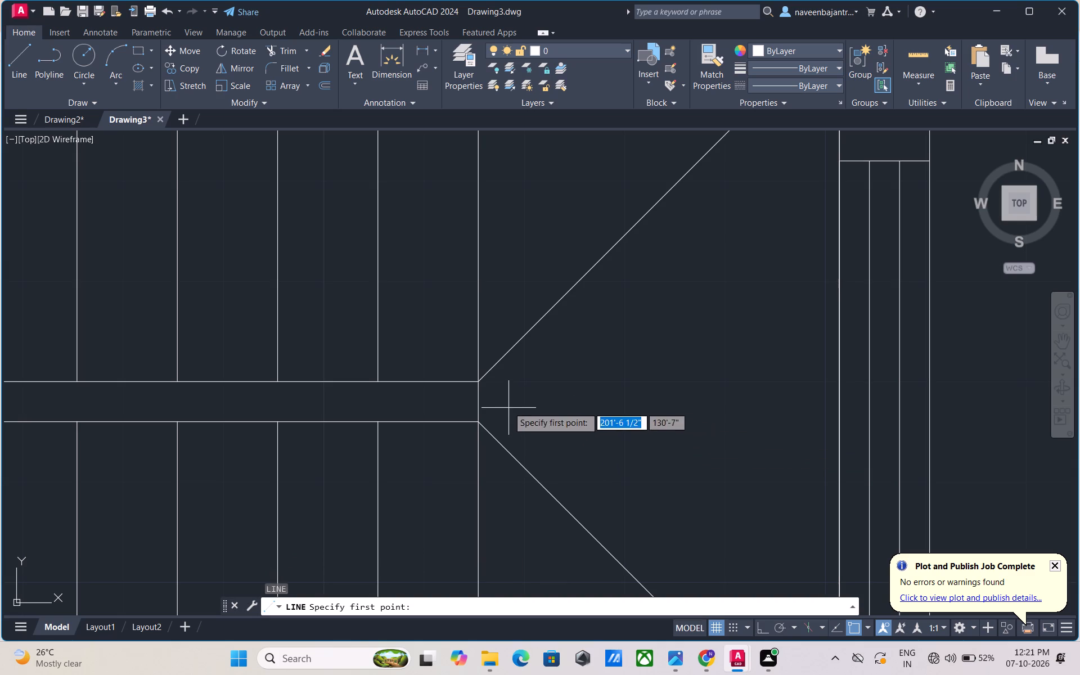
pyautogui.click(476, 383)
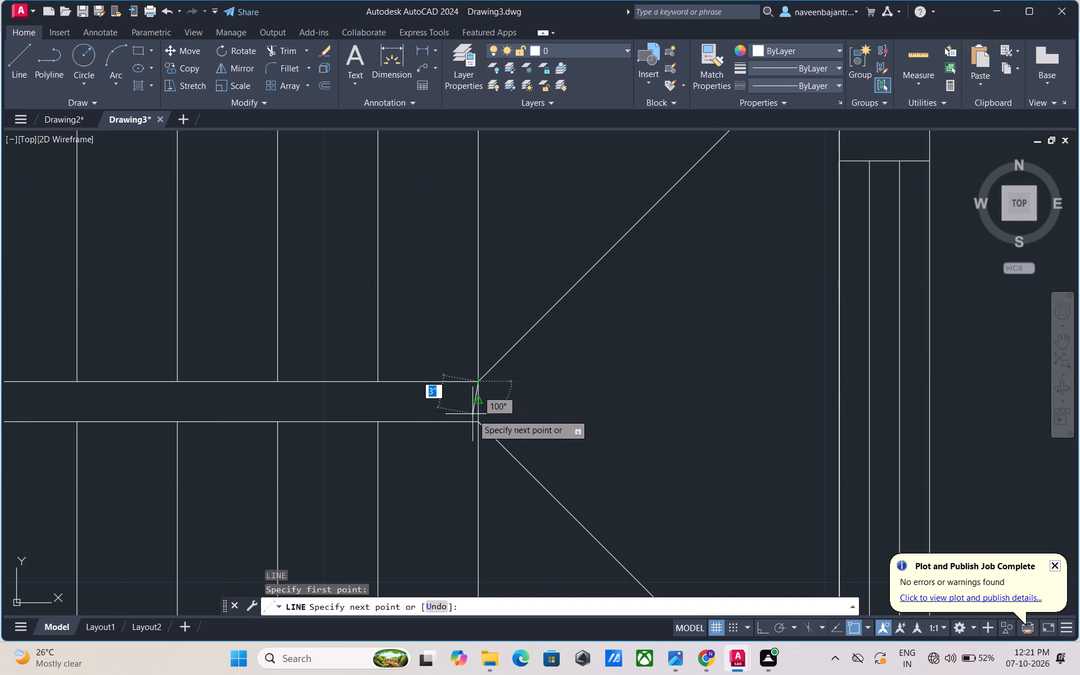
pyautogui.click(478, 420)
pyautogui.press('Escape')
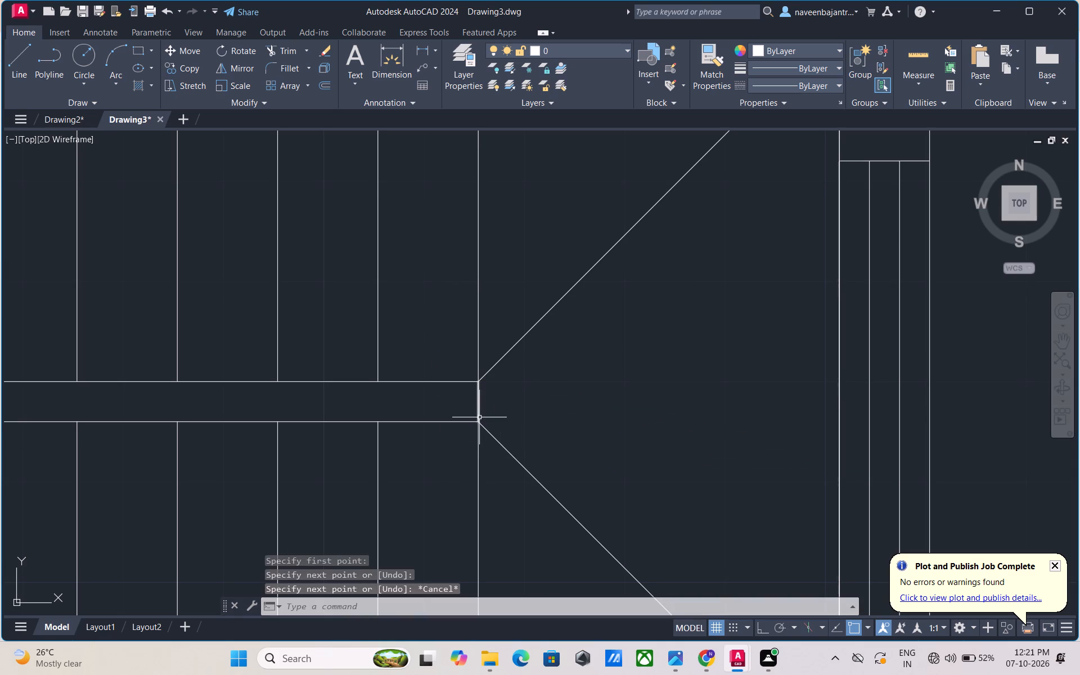
# Draw a horizontal line across the stair landing from the midpoint of its short vertical line to the east wall.
pyautogui.press('l')
pyautogui.press('space')
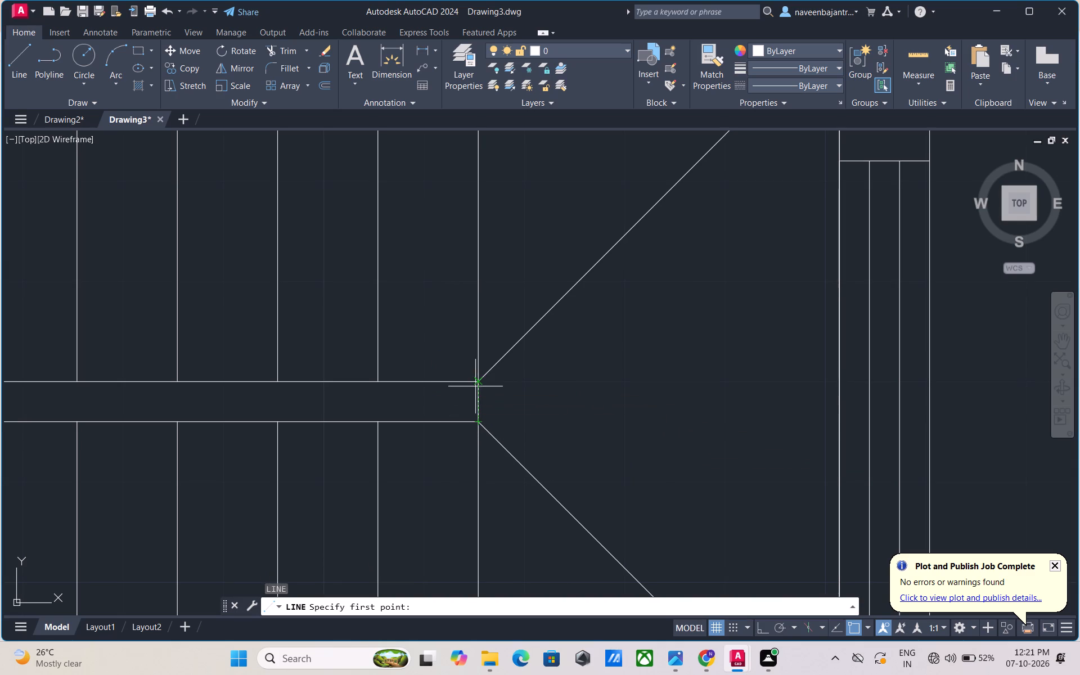
pyautogui.click(475, 400)
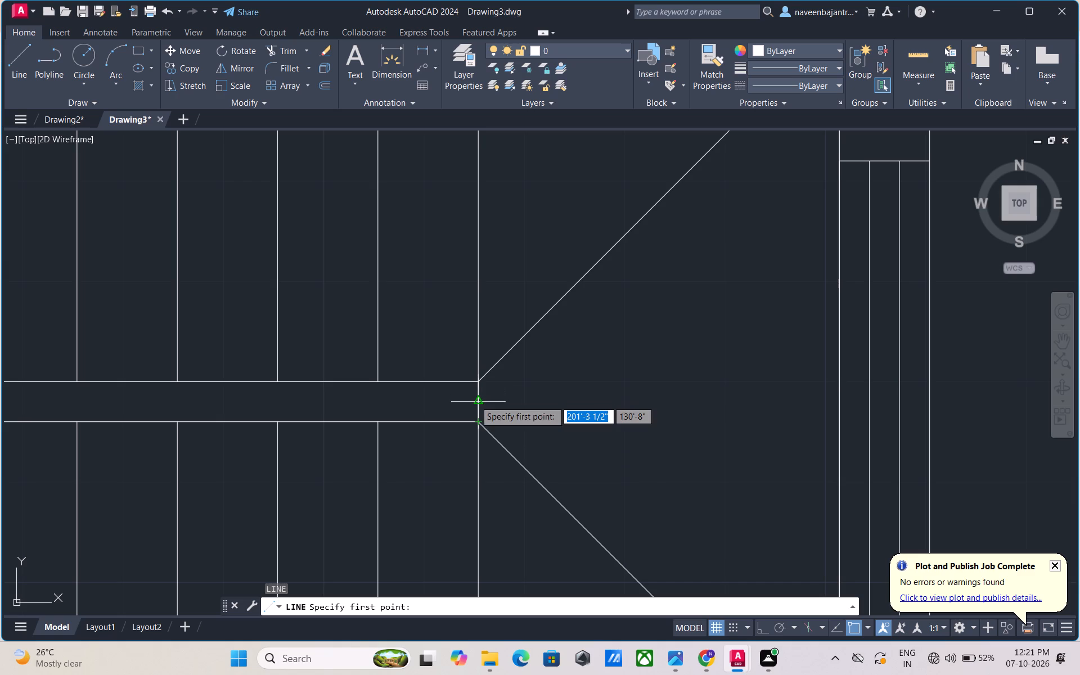
pyautogui.click(839, 404)
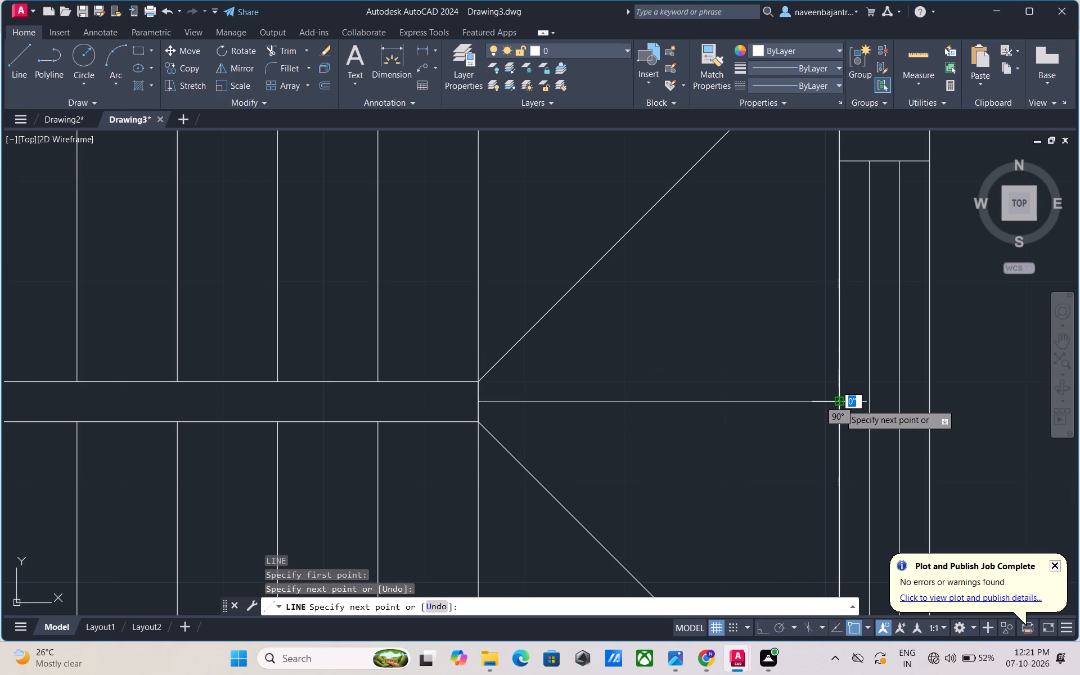
pyautogui.press('Escape')
# Draw a vertical line northward across the outer north wall from the midpoint of the small central room's inner wall line, with ortho on.
pyautogui.scroll(-3, 805, 434)
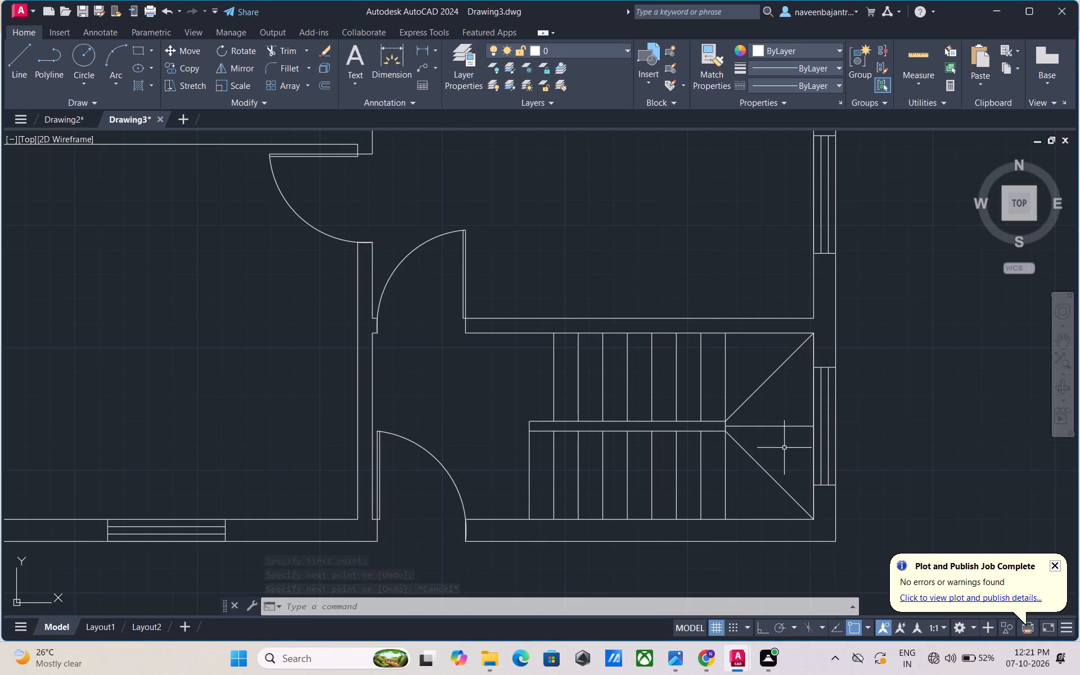
pyautogui.scroll(-1, 785, 449)
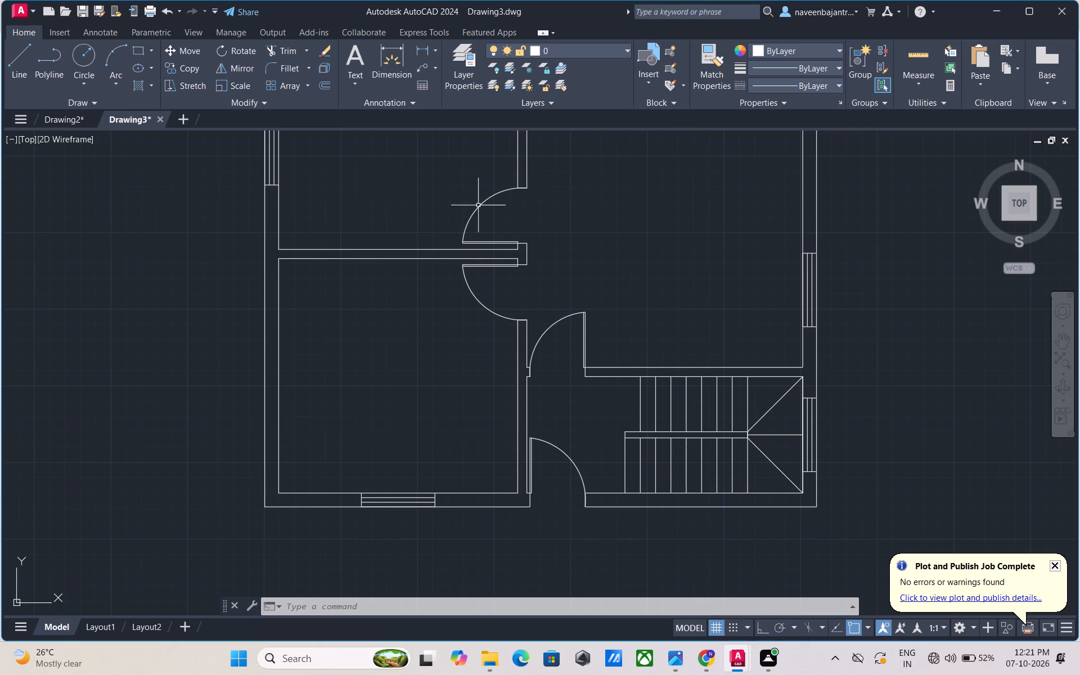
pyautogui.moveTo(721, 283); pyautogui.dragTo(592, 370, button='middle')
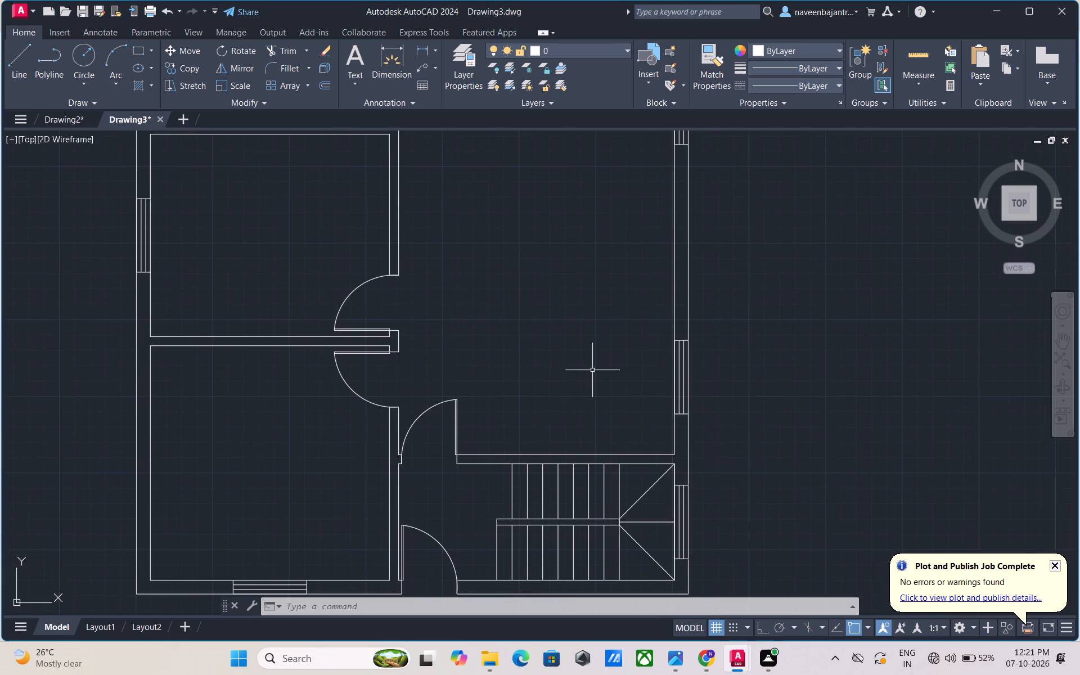
pyautogui.scroll(-1, 592, 370)
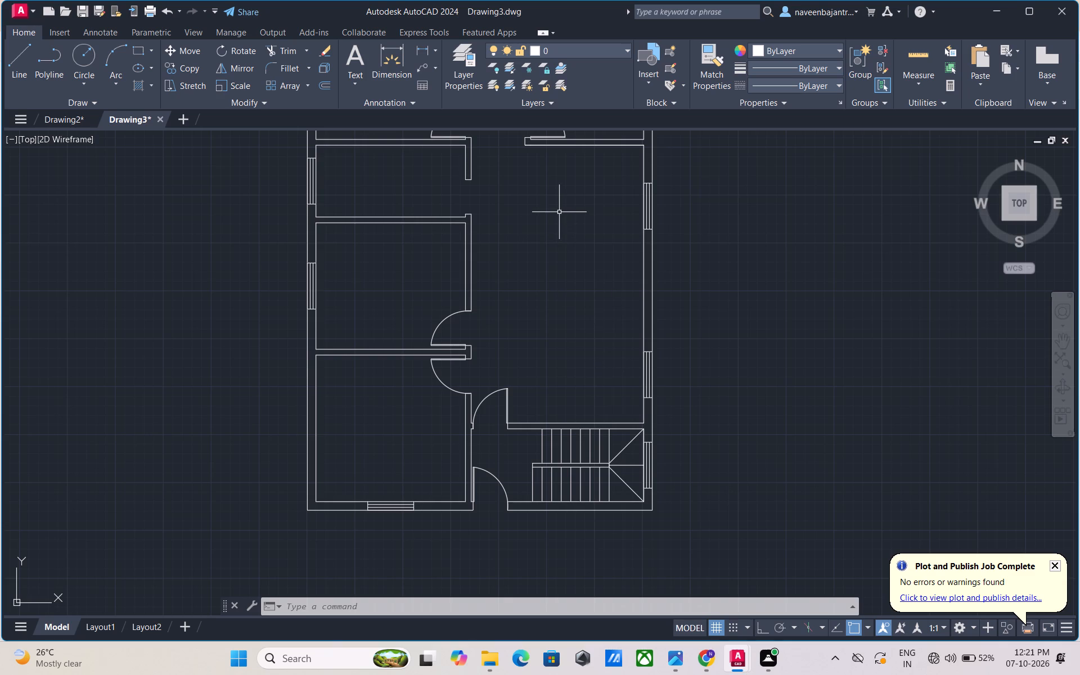
pyautogui.moveTo(559, 212); pyautogui.dragTo(502, 385, button='middle')
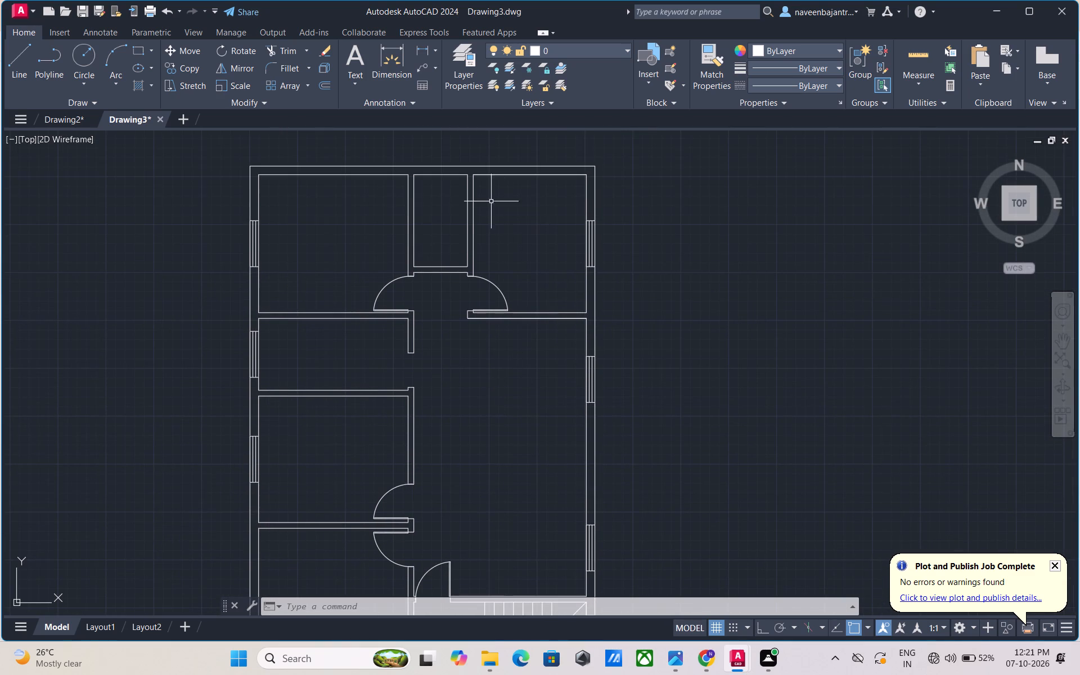
pyautogui.scroll(1, 433, 191)
pyautogui.moveTo(449, 190); pyautogui.dragTo(422, 267, button='middle')
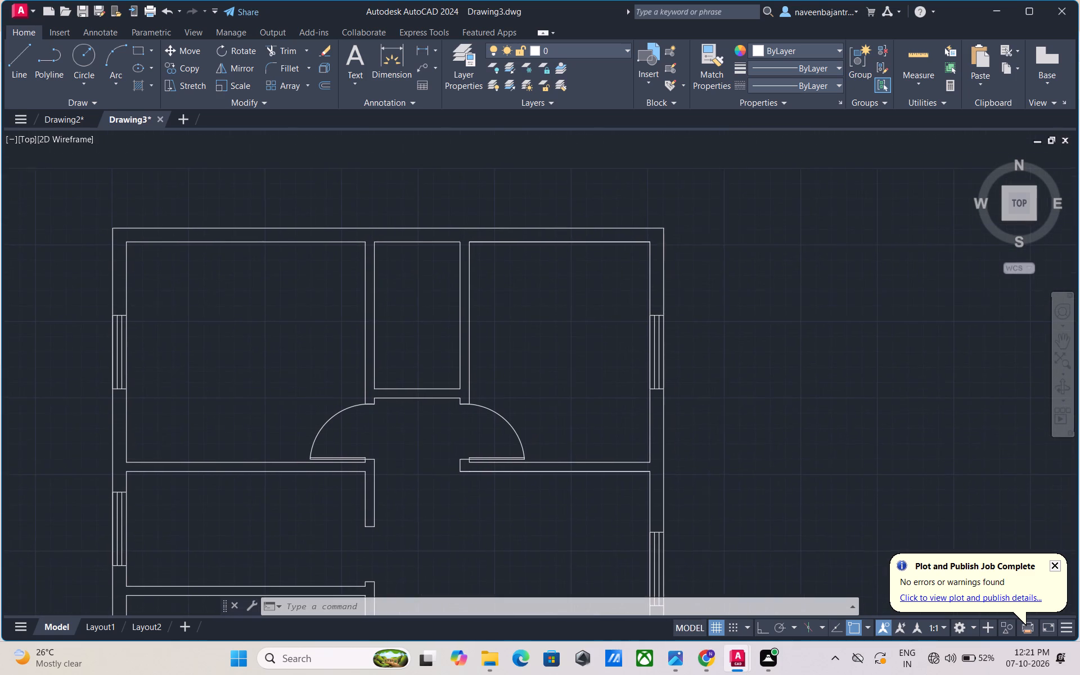
pyautogui.scroll(1, 422, 268)
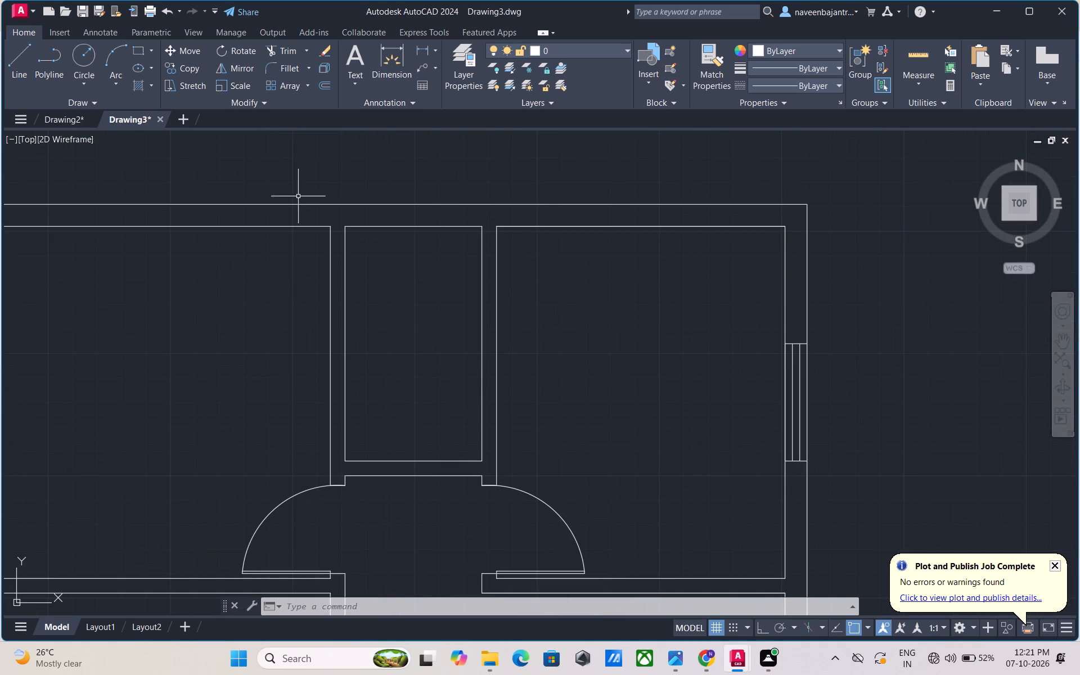
pyautogui.press('Escape')
pyautogui.press('l')
pyautogui.press('space')
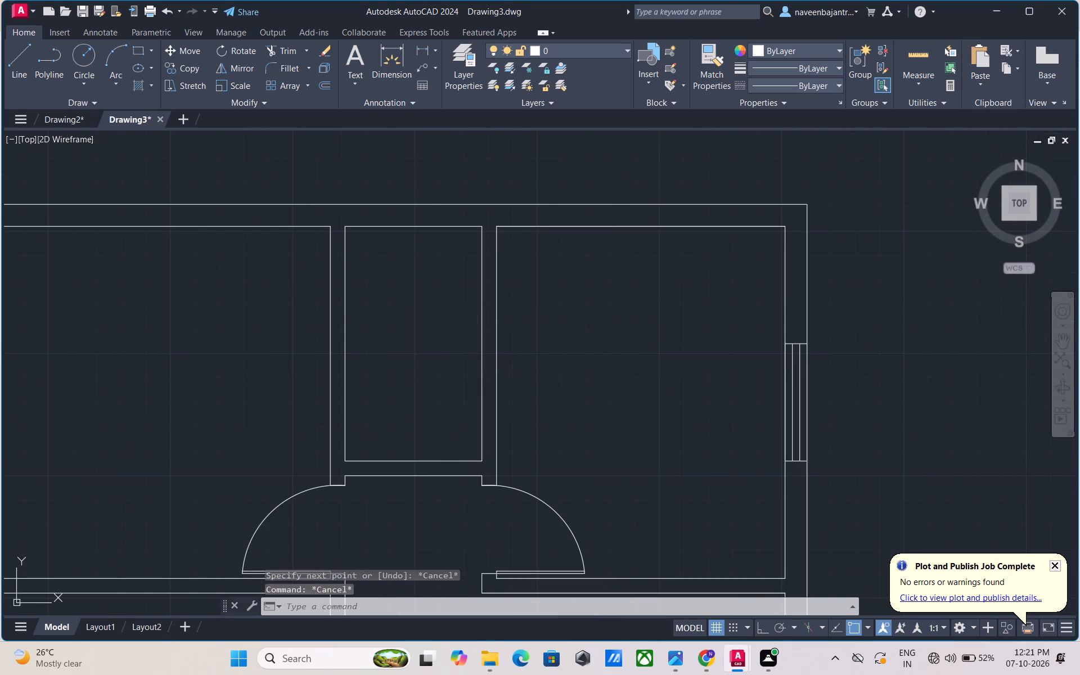
pyautogui.click(416, 227)
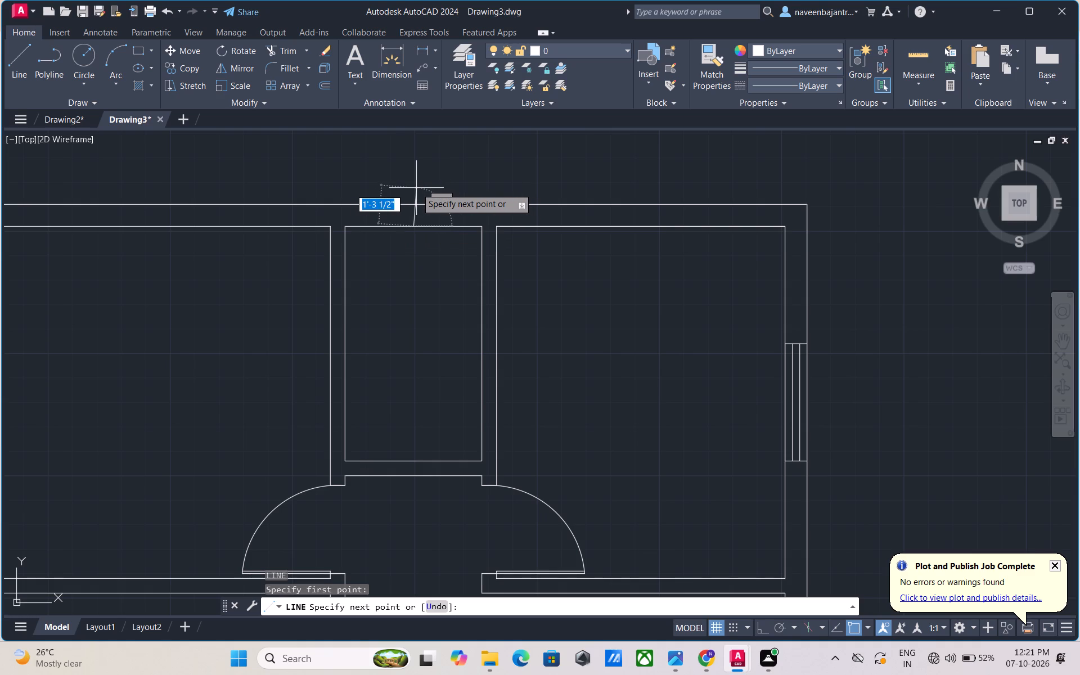
pyautogui.press('F8')
pyautogui.click(412, 179)
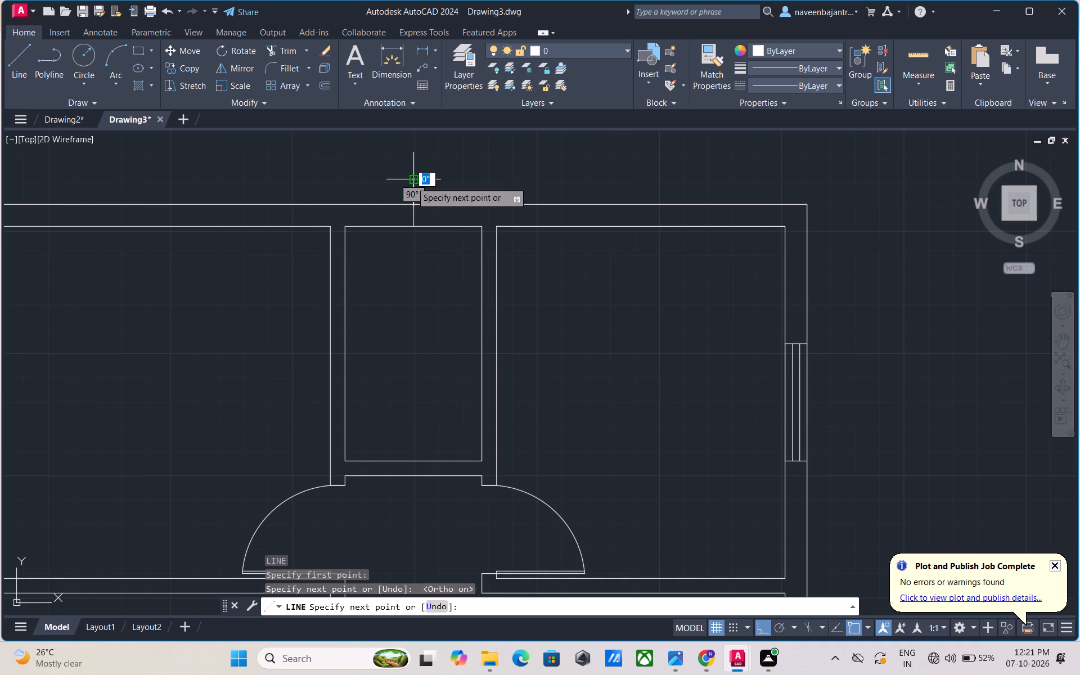
pyautogui.press('Escape')
# Trim the part of the vertical line that projects beyond the north wall's outer face.
pyautogui.press('t')
pyautogui.press('r')
pyautogui.press('space')
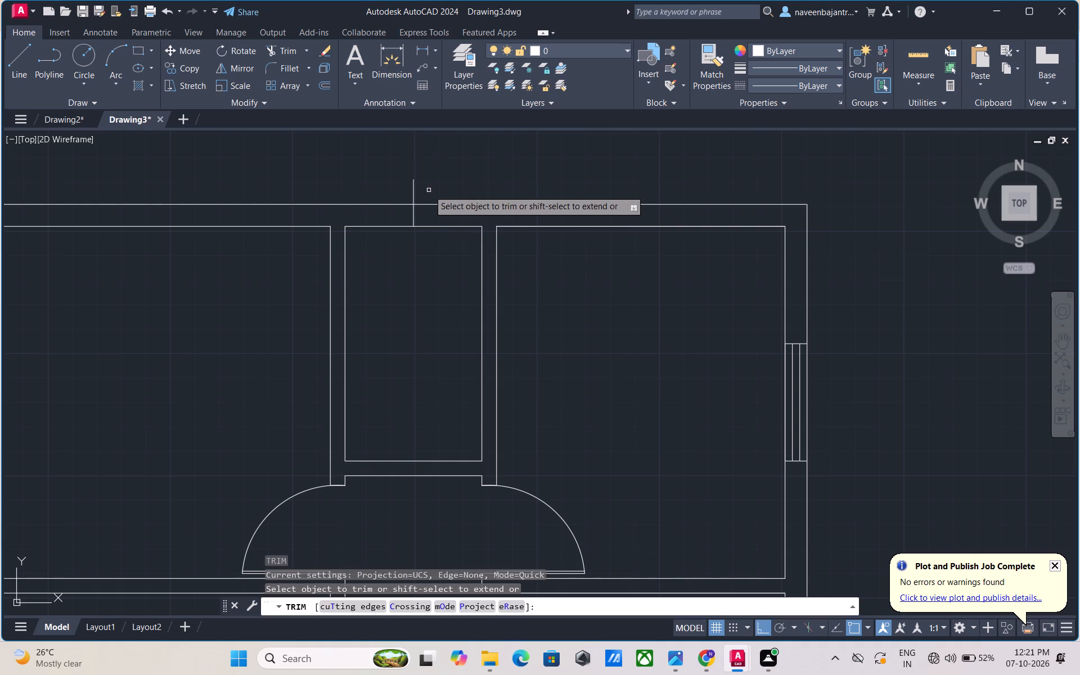
pyautogui.click(413, 194)
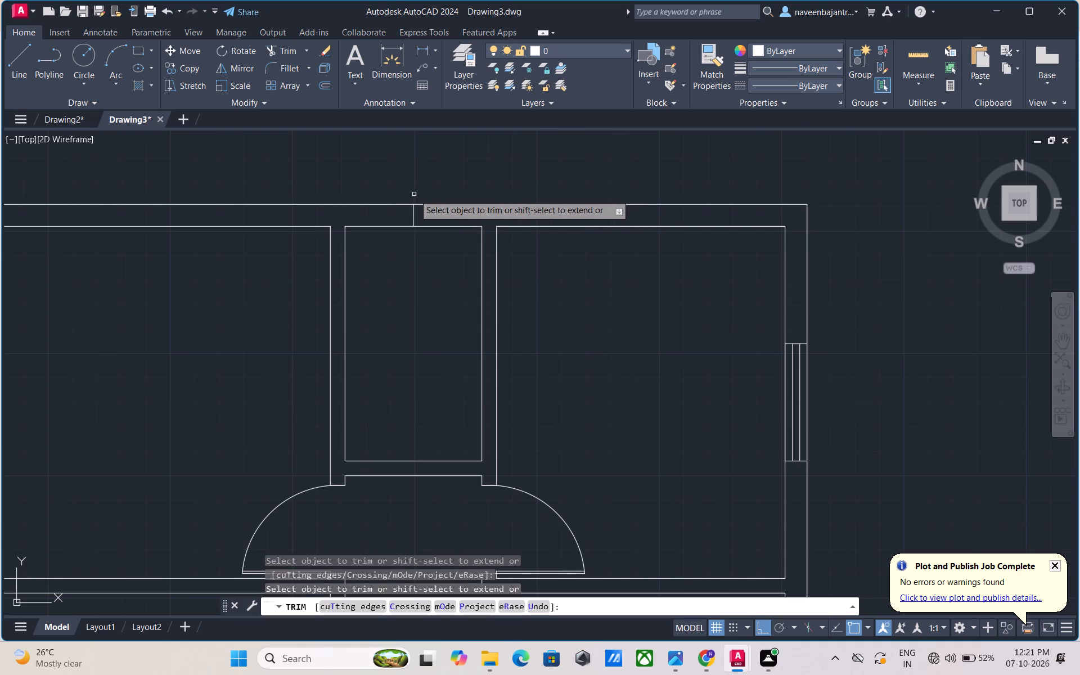
pyautogui.press('Escape')
# Offset the vertical centre line in the north wall 1' to the east and 1' to the west.
pyautogui.press('o')
pyautogui.press('space')
pyautogui.press('space')
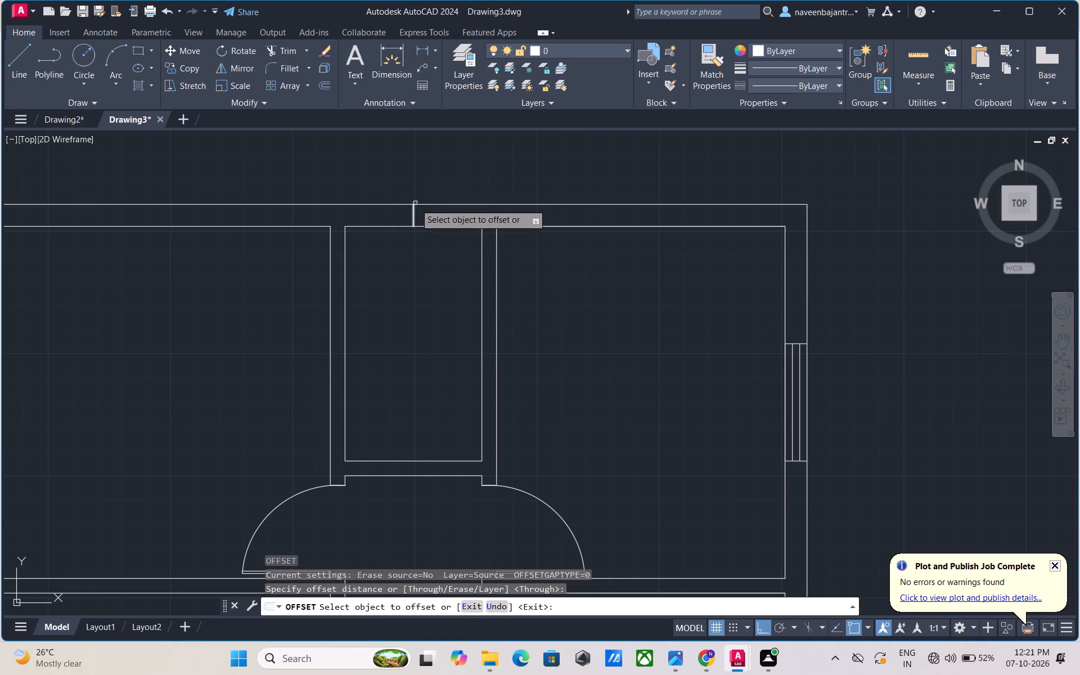
pyautogui.click(414, 213)
pyautogui.press('1')
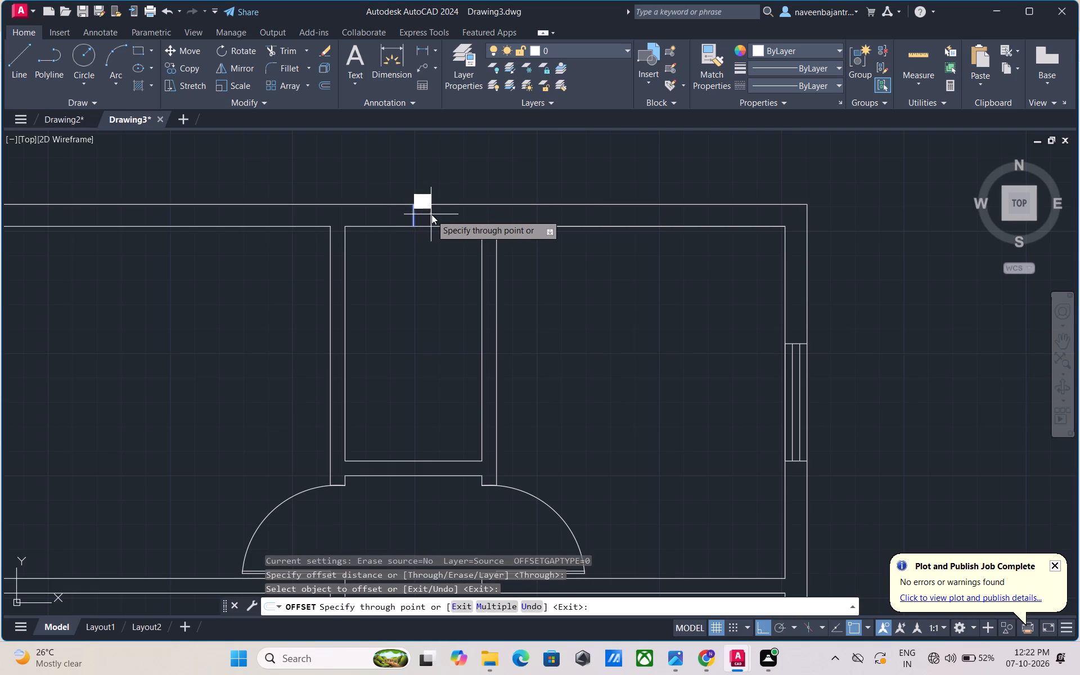
pyautogui.press("'")
pyautogui.press('Return')
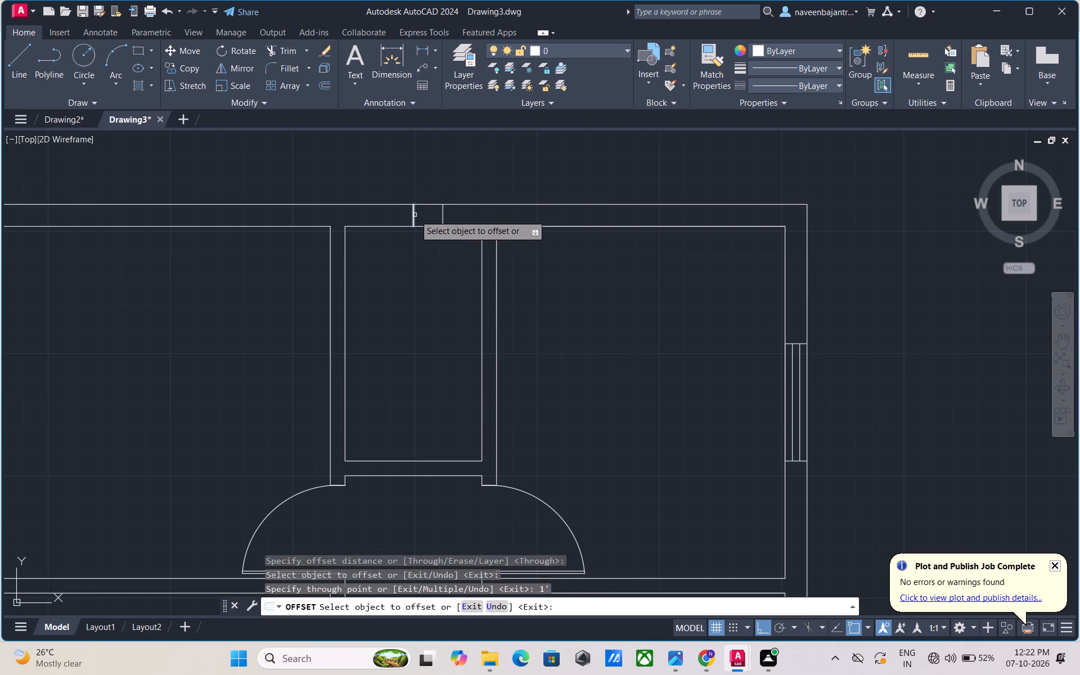
pyautogui.click(415, 215)
pyautogui.press('1')
pyautogui.press("'")
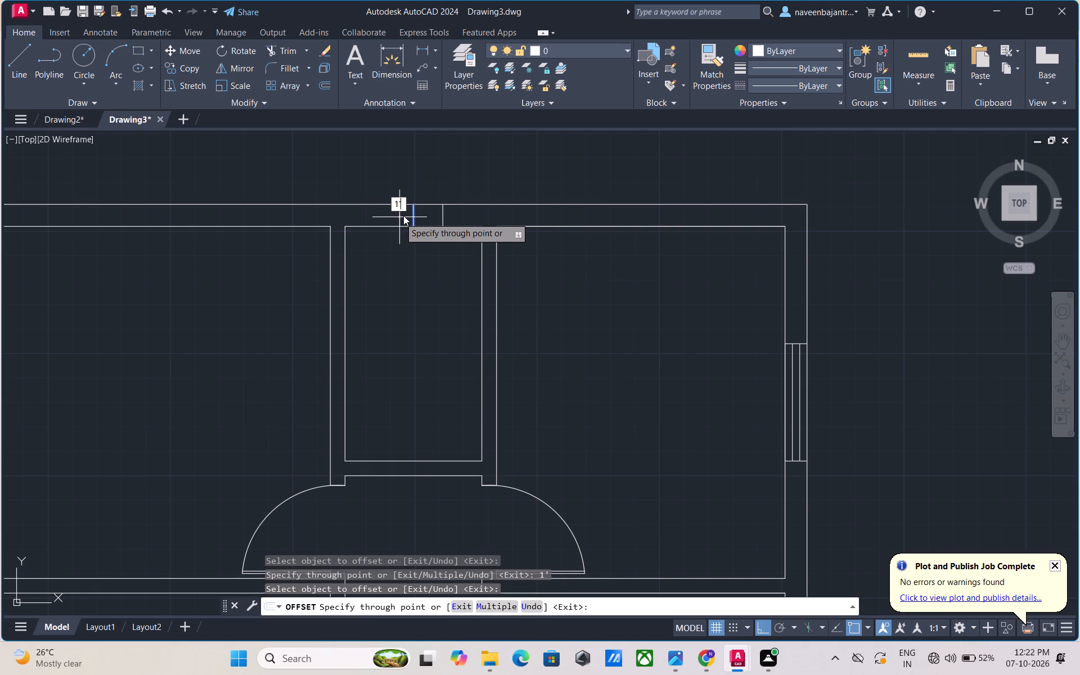
pyautogui.press('Return')
pyautogui.press('Escape')
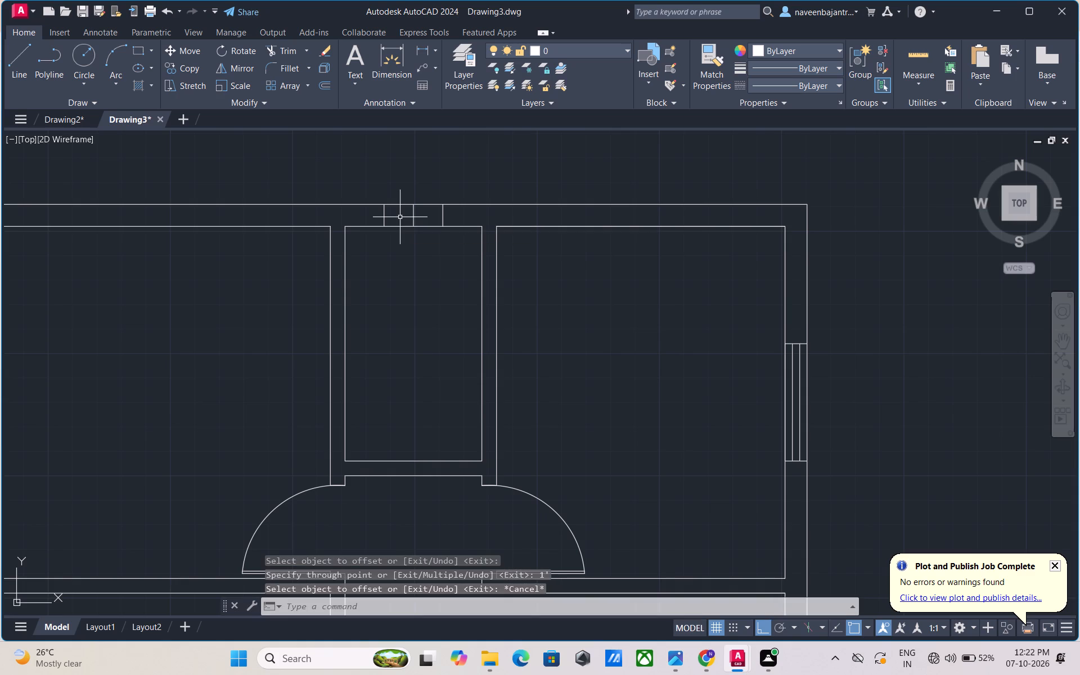
# Trim away the centre line between the two window jamb lines in the north wall.
pyautogui.press('t')
pyautogui.press('r')
pyautogui.press('space')
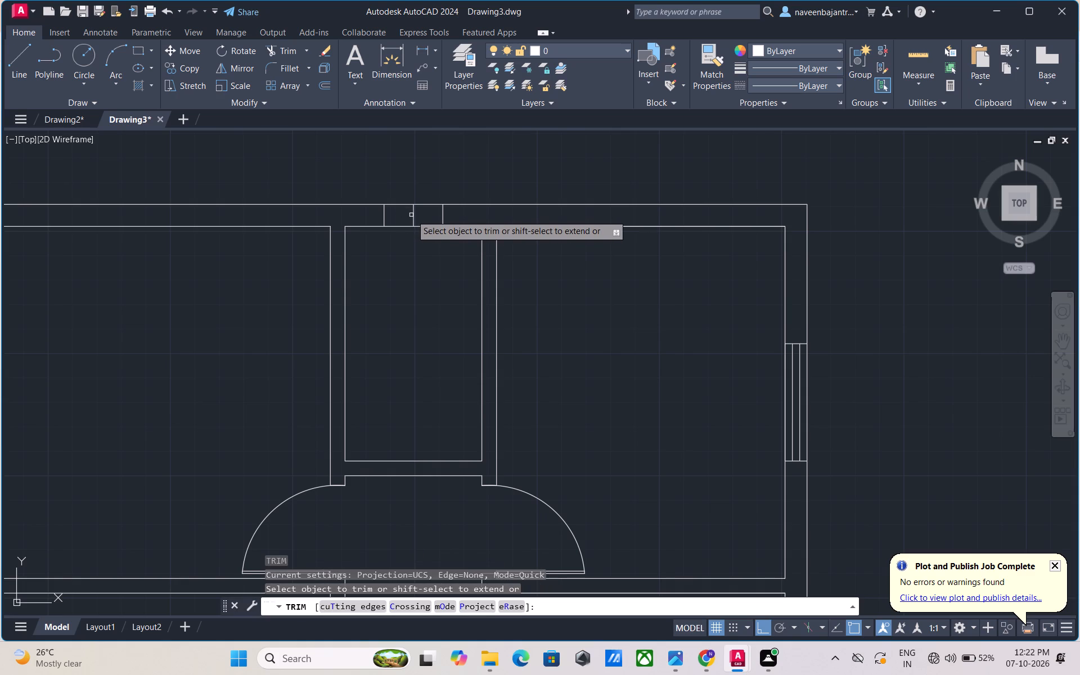
pyautogui.click(413, 215)
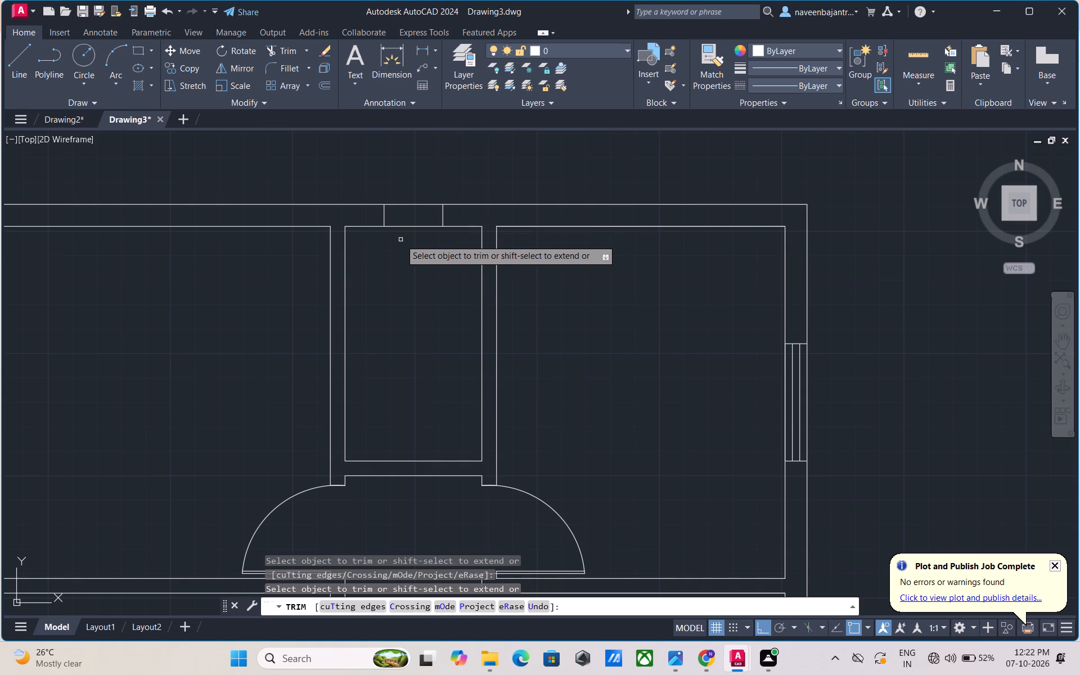
pyautogui.press('Escape')
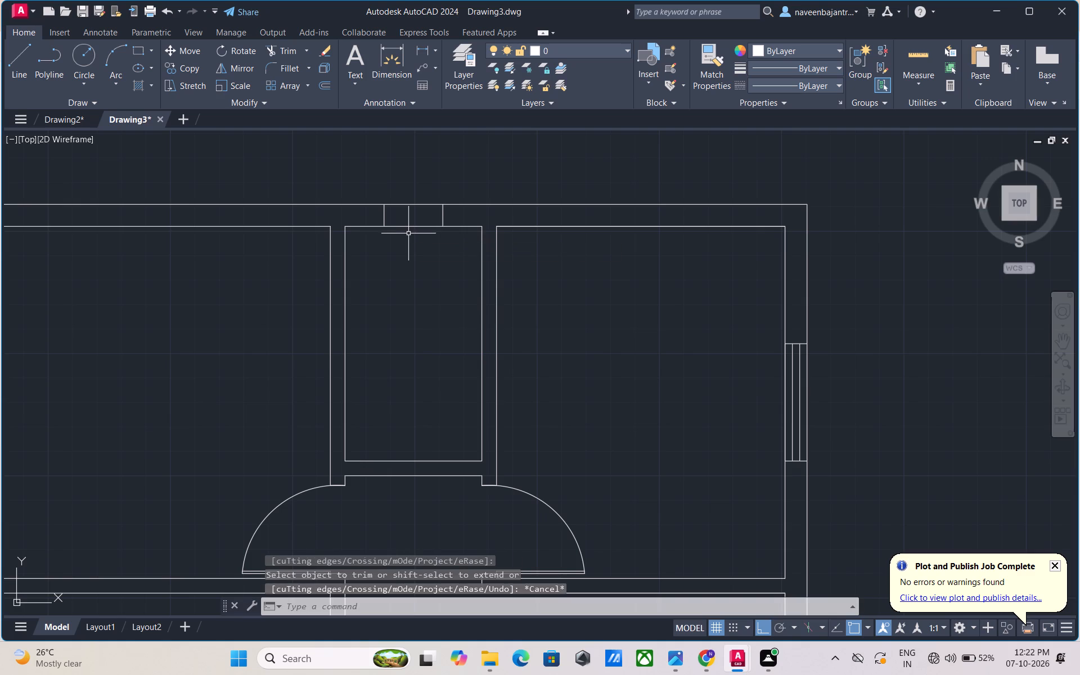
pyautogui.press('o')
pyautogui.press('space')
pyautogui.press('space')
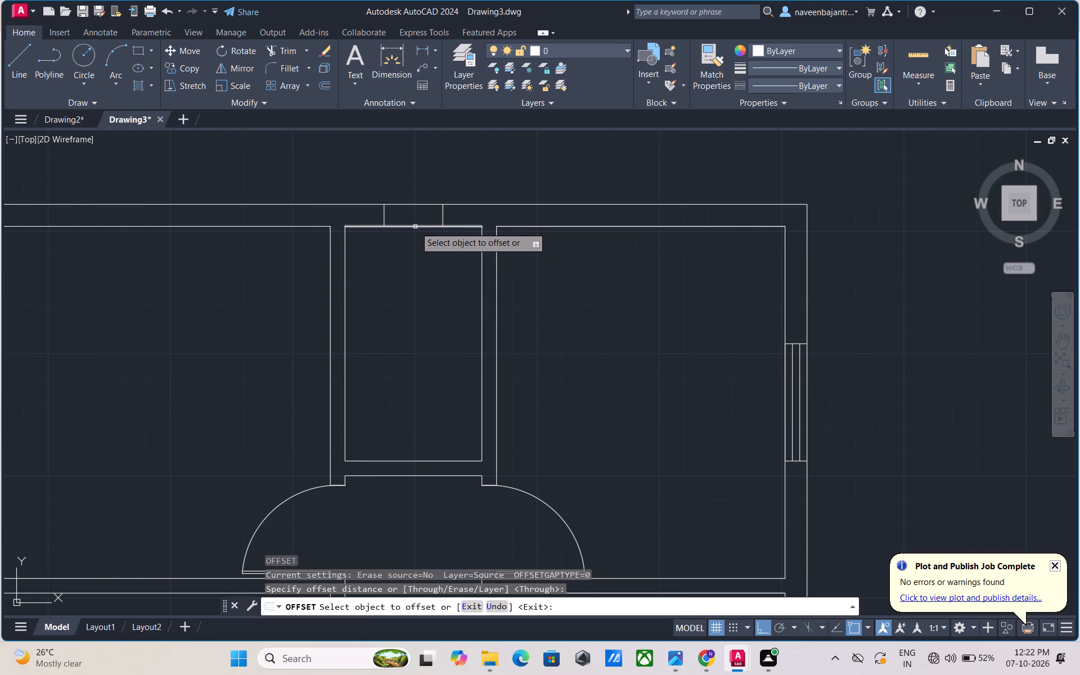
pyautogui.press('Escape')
# Draw a horizontal line along the north wall's inner face between the two jamb lines.
pyautogui.press('l')
pyautogui.press('space')
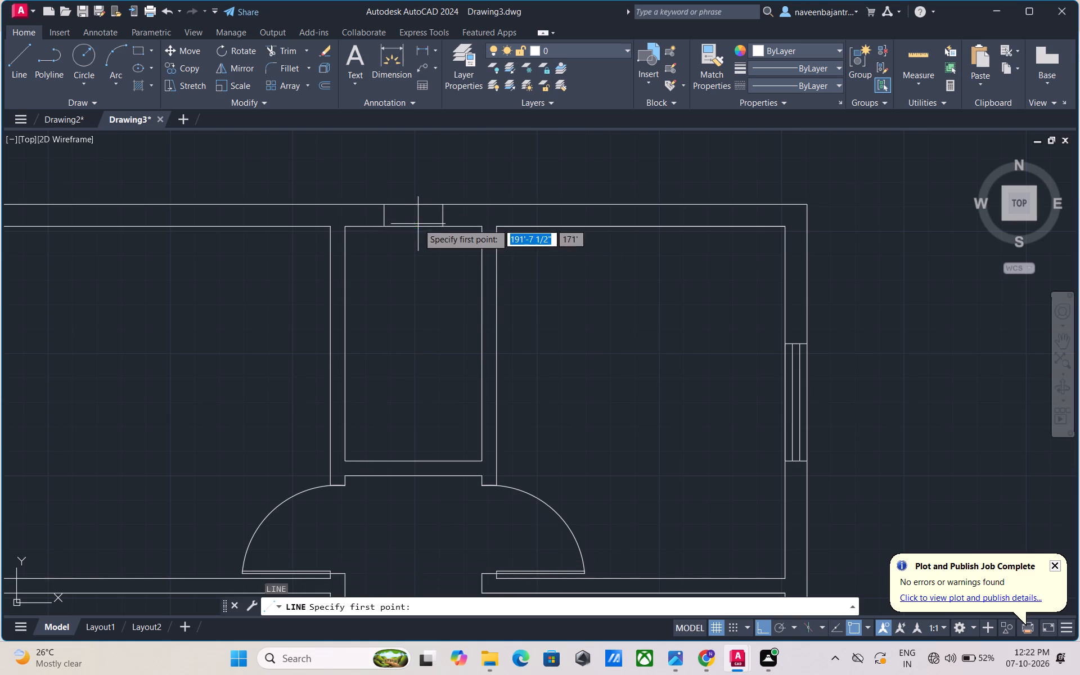
pyautogui.click(384, 227)
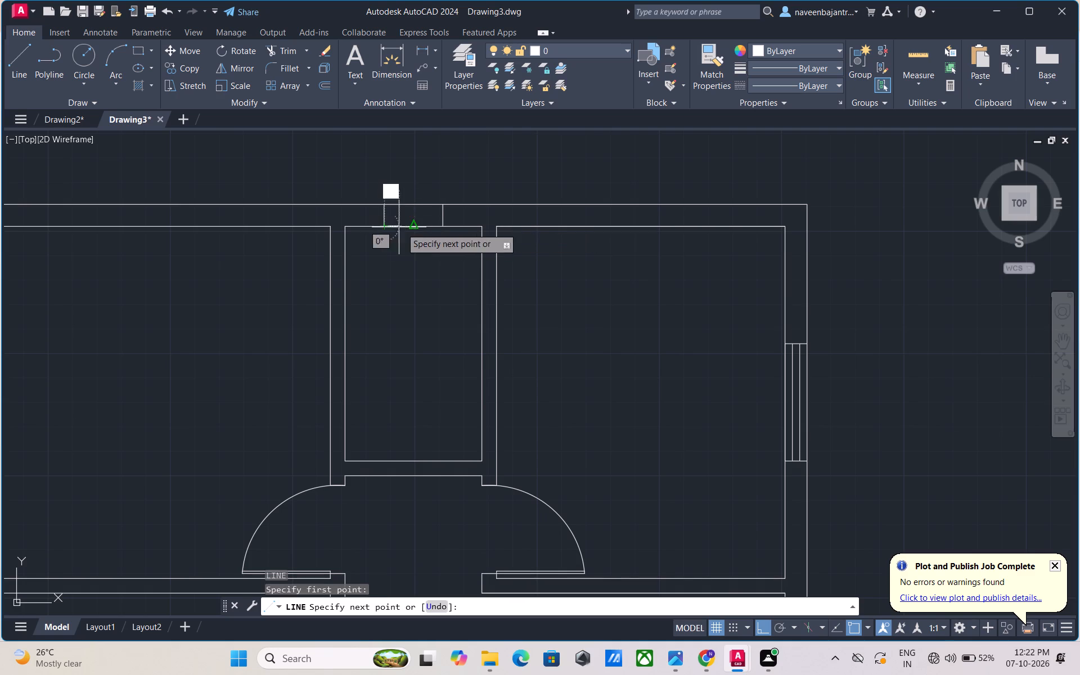
pyautogui.click(440, 227)
pyautogui.press('Escape')
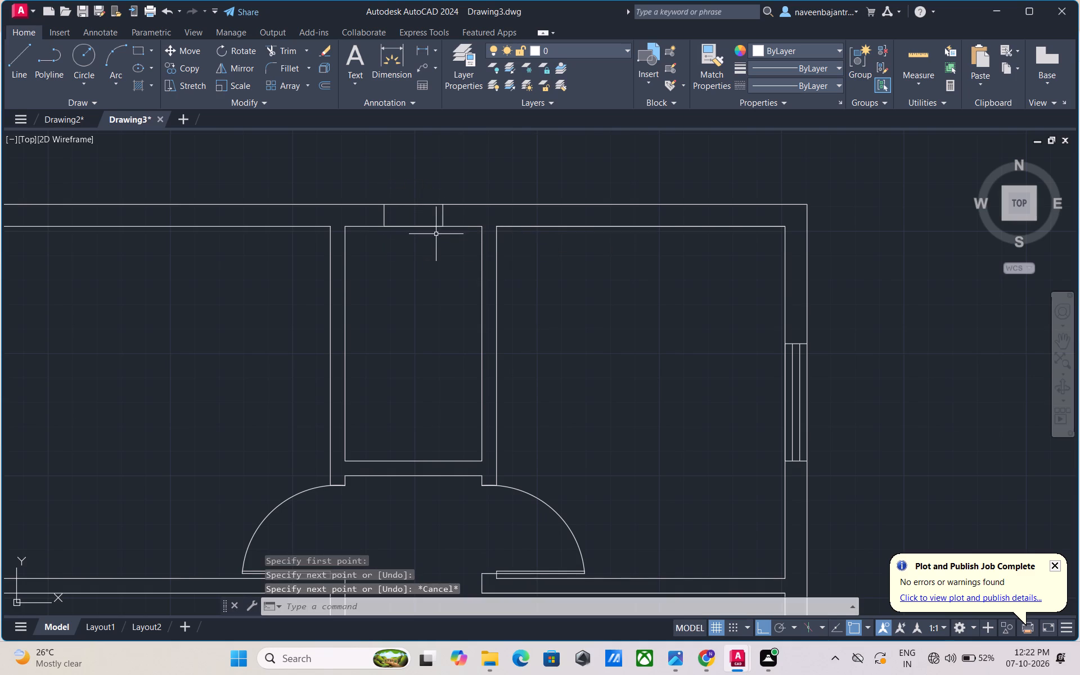
# Offset the window's inner face line 3" northward into the wall.
pyautogui.press('o')
pyautogui.press('space')
pyautogui.press('space')
pyautogui.click(425, 227)
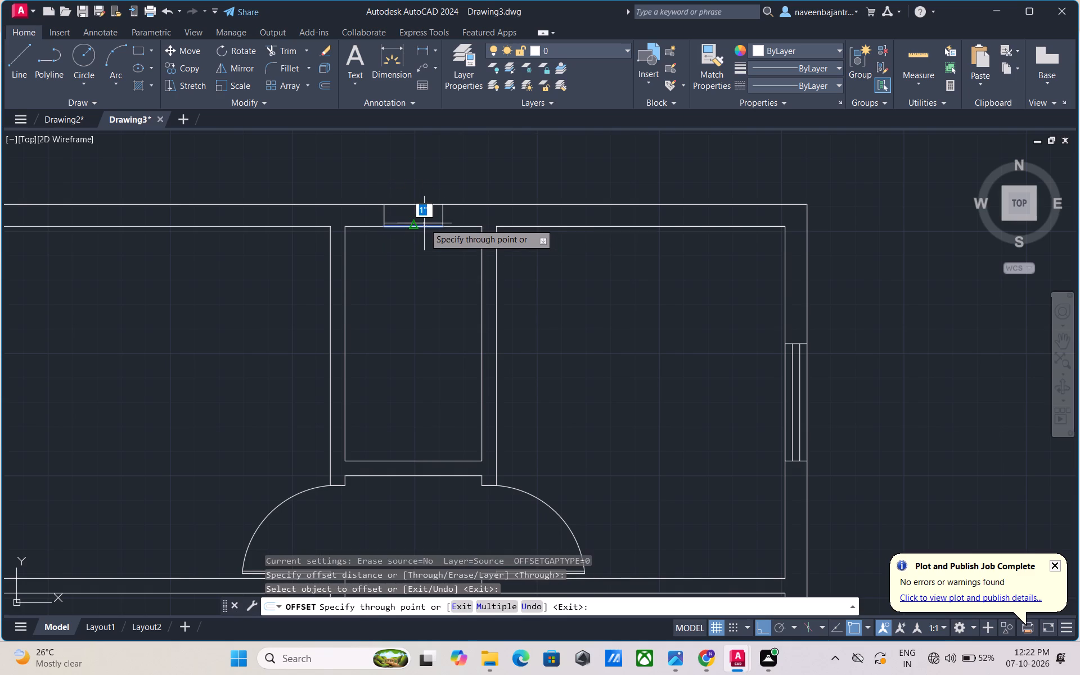
pyautogui.press('3')
pyautogui.hotkey('shift', '"')
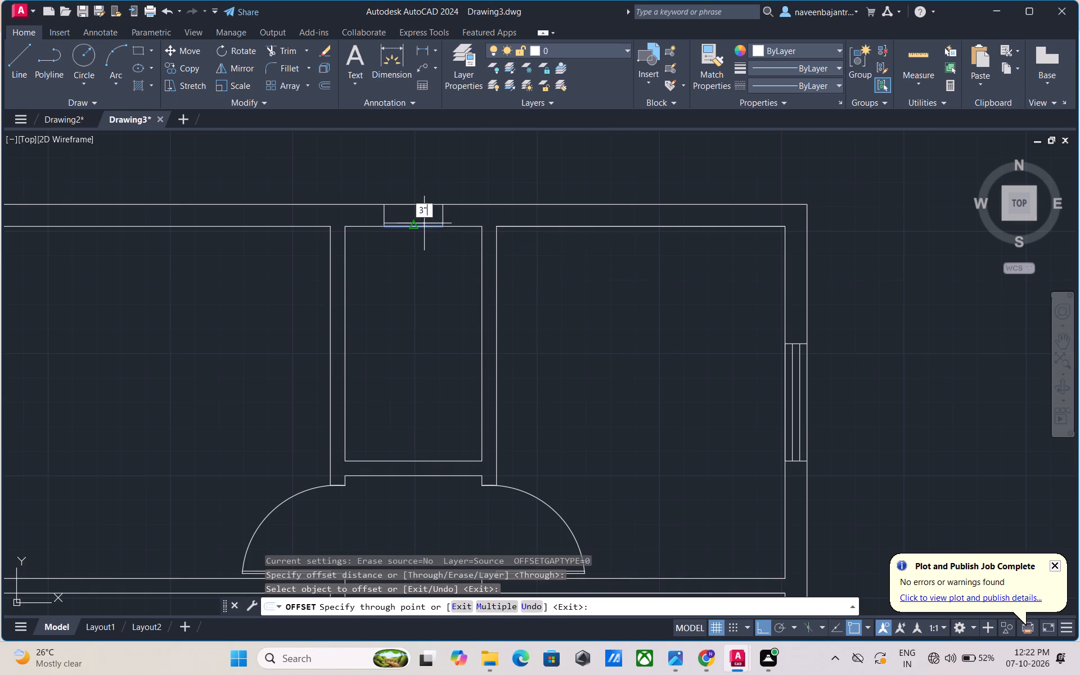
pyautogui.press('Return')
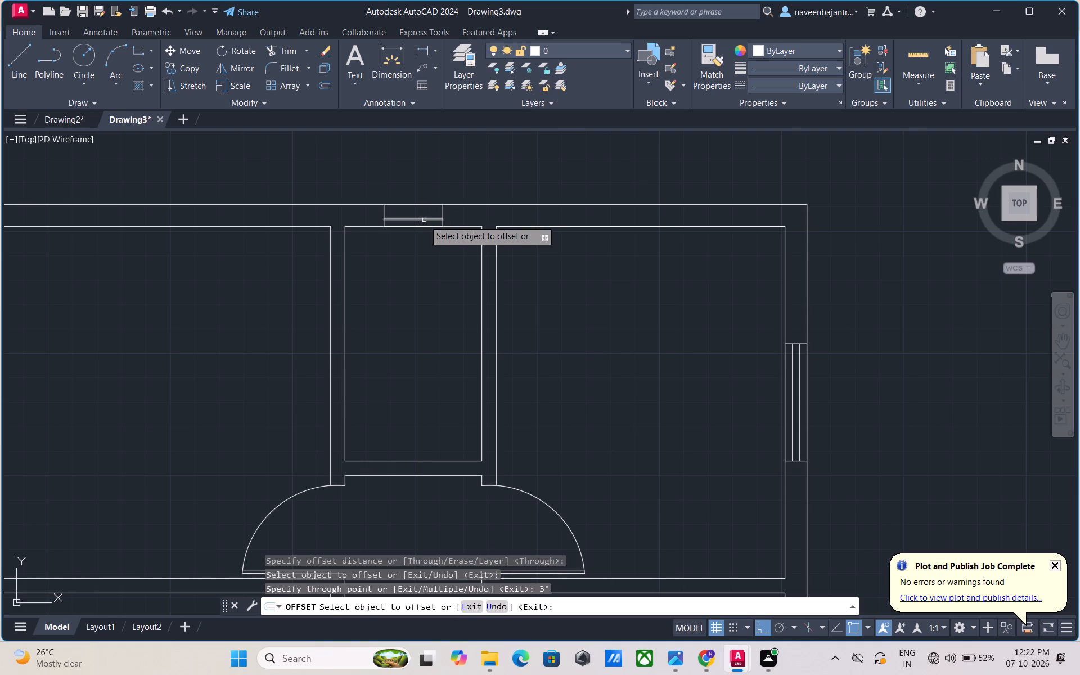
# Offset the north-wall window's glazing line 3" northward to add the second glazing line between the jambs.
pyautogui.click(424, 220)
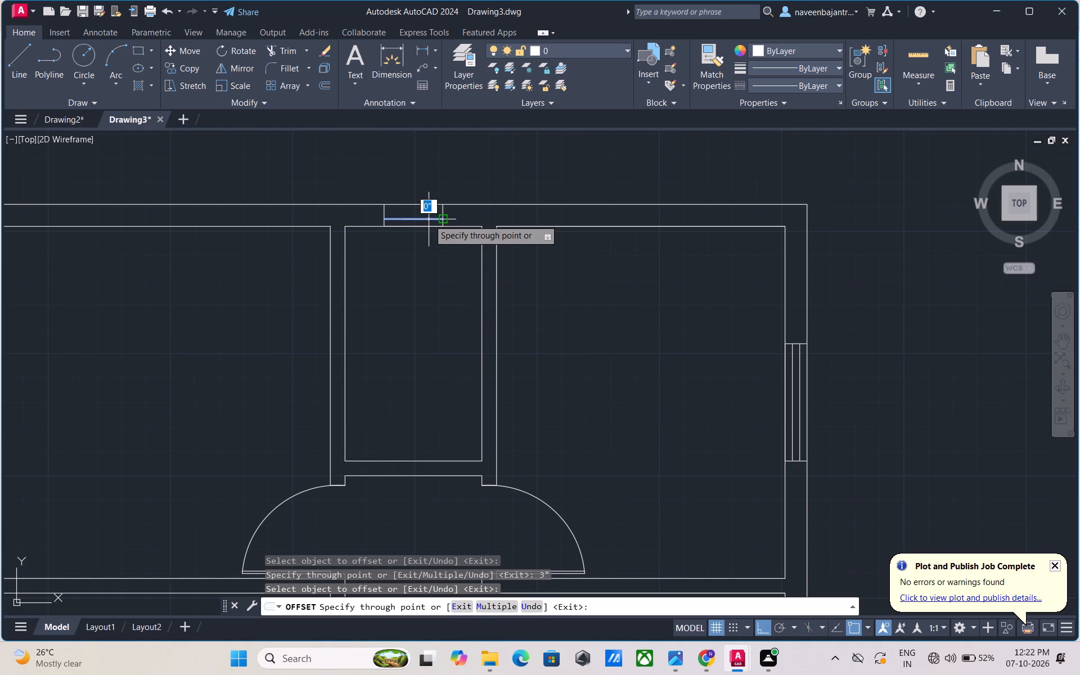
pyautogui.press('3')
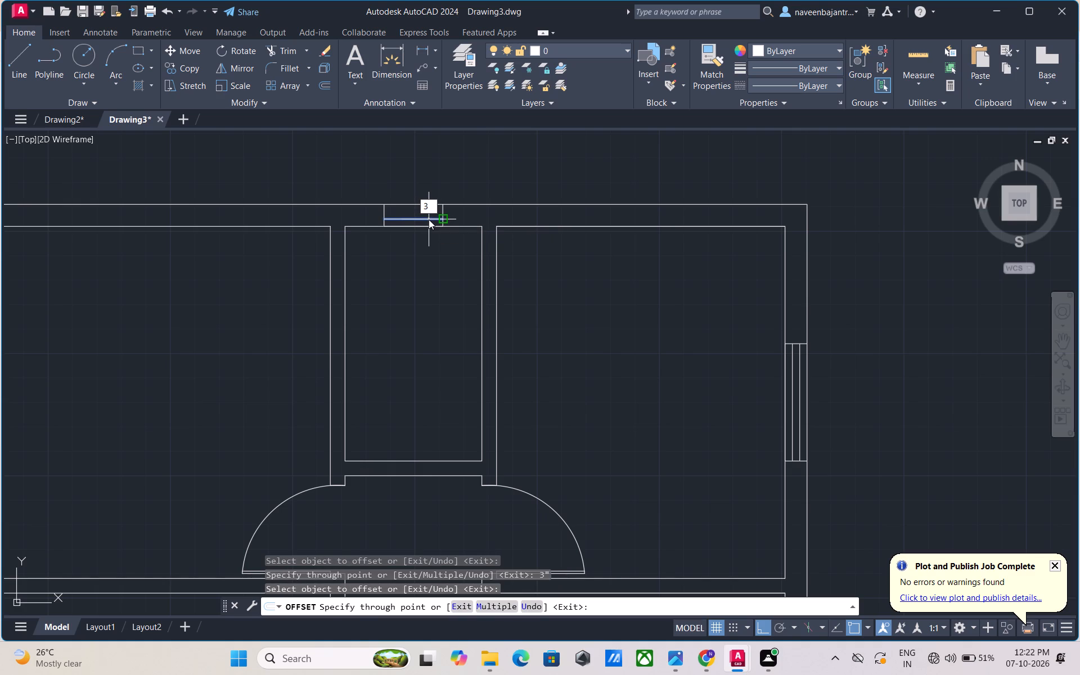
pyautogui.hotkey('shift', '"')
pyautogui.press('Return')
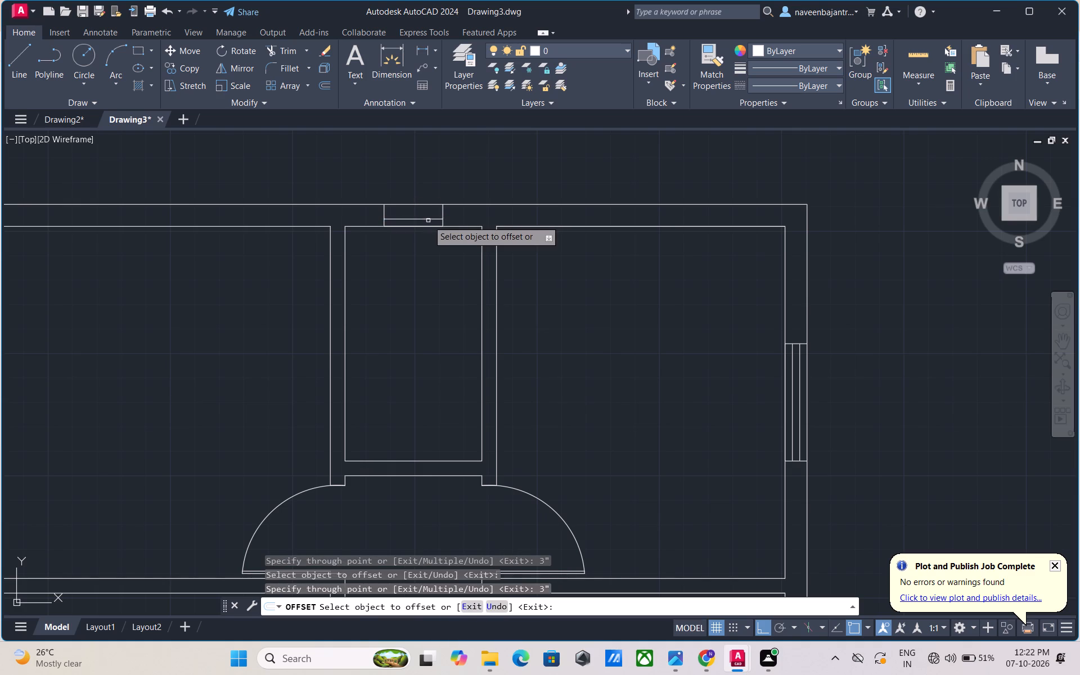
pyautogui.click(428, 220)
pyautogui.press('Escape')
pyautogui.write('o')
pyautogui.press('space')
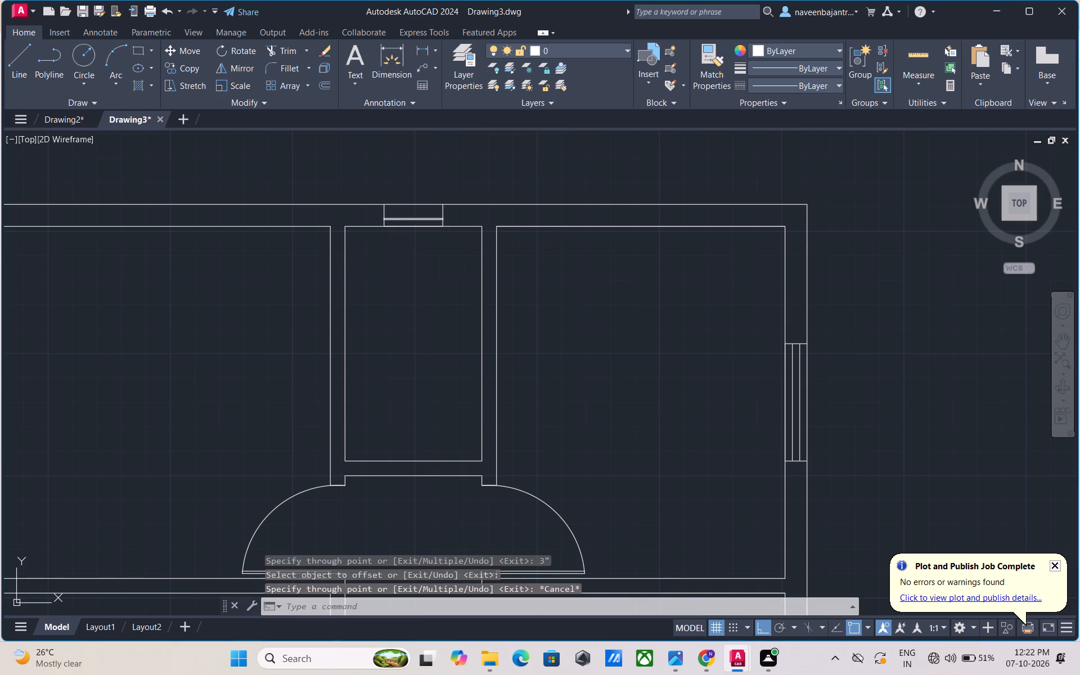
pyautogui.press('space')
pyautogui.click(427, 218)
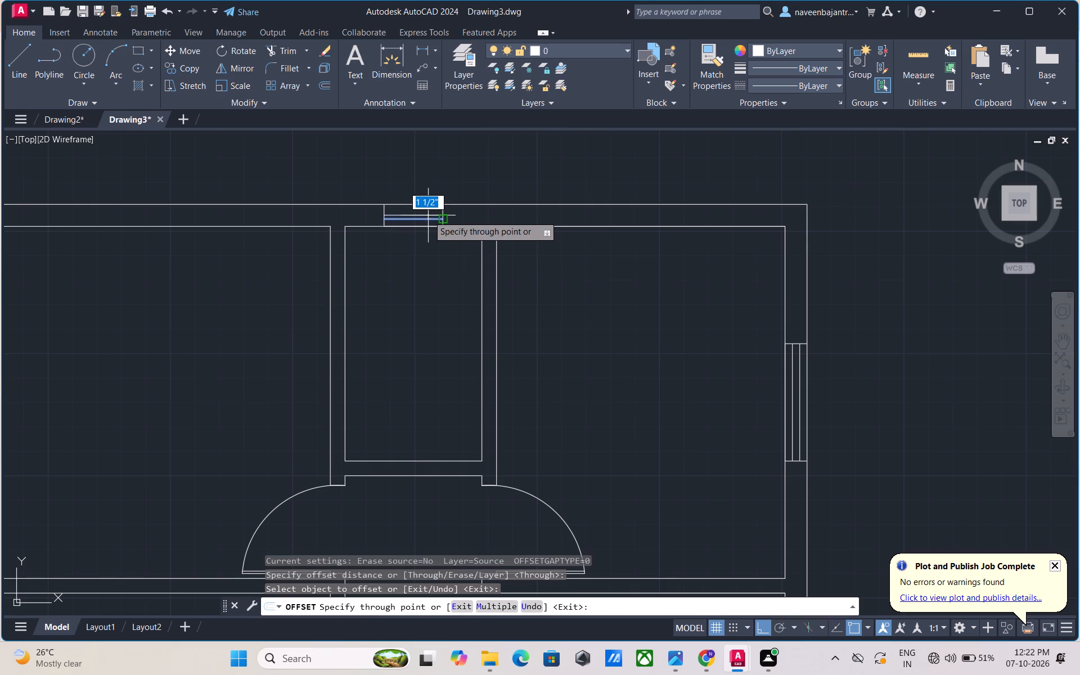
pyautogui.press('3')
pyautogui.hotkey('shift', '"')
pyautogui.press('Return')
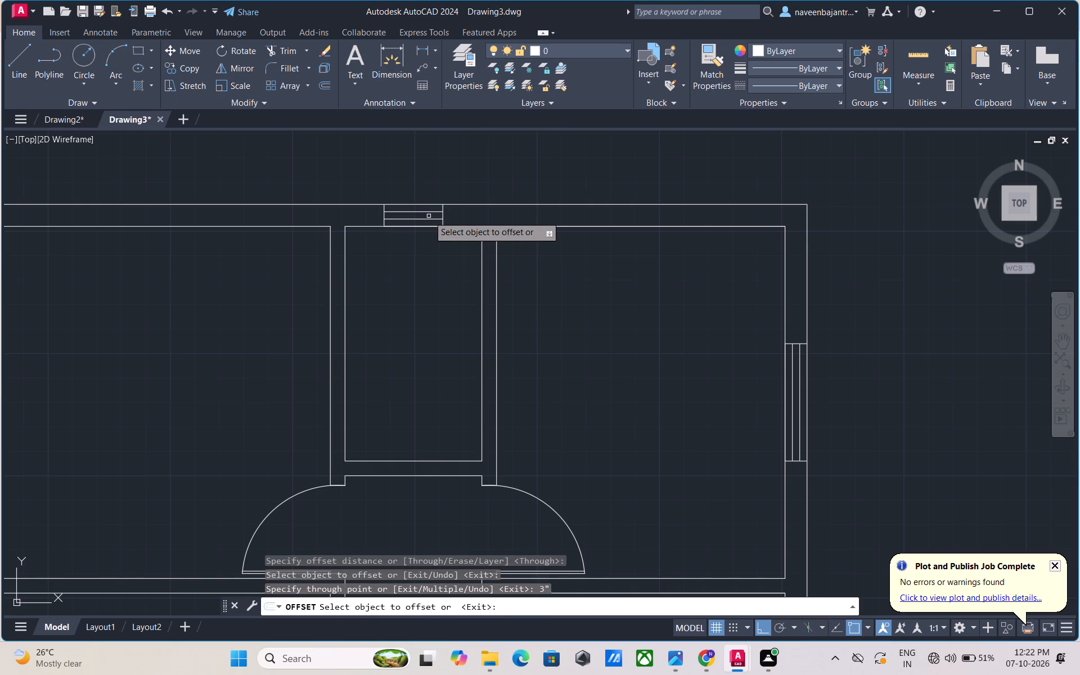
pyautogui.press('Escape')
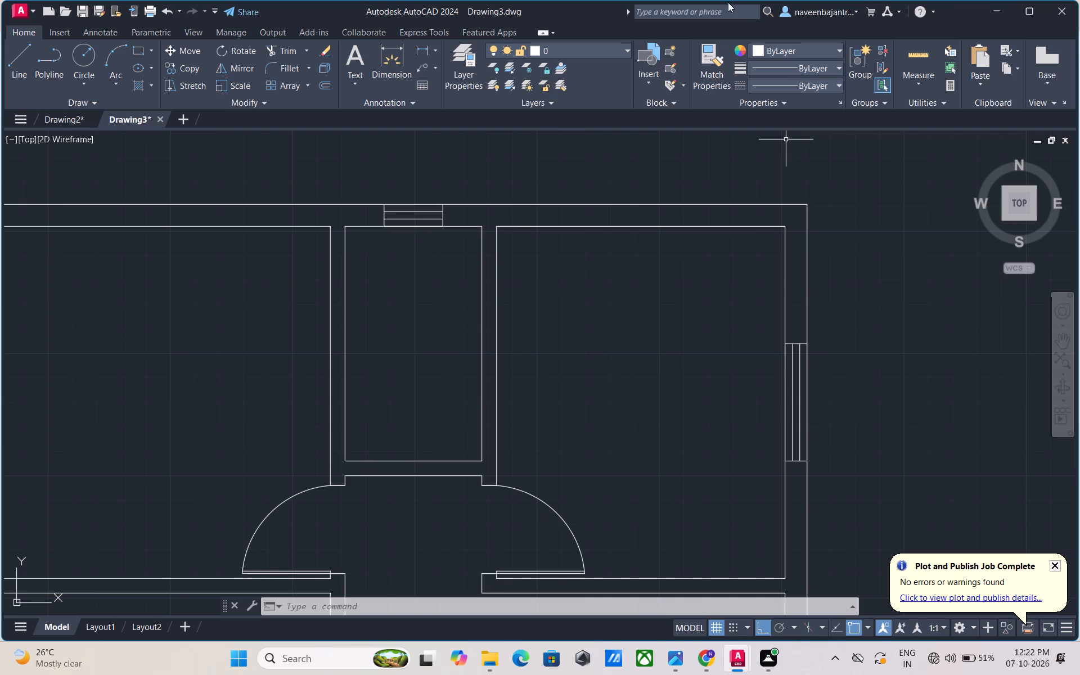
# Open DesignCenter and browse the sample drawings to examine the blocks in House Designer.dwg.
pyautogui.scroll(-1, 667, 72)
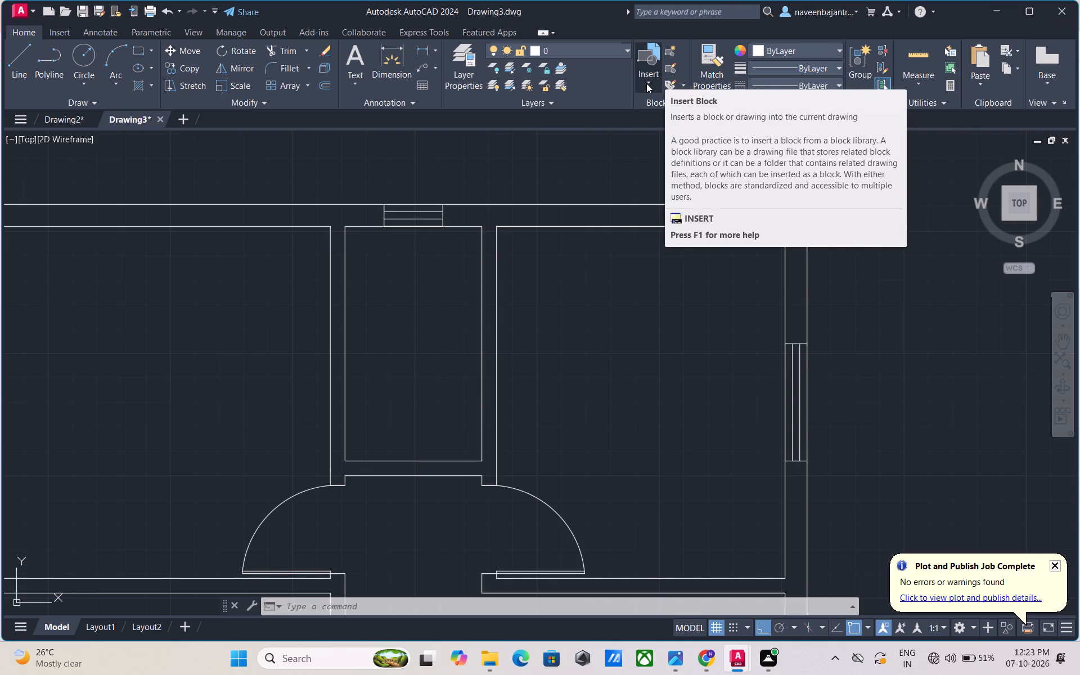
pyautogui.scroll(-2, 535, 174)
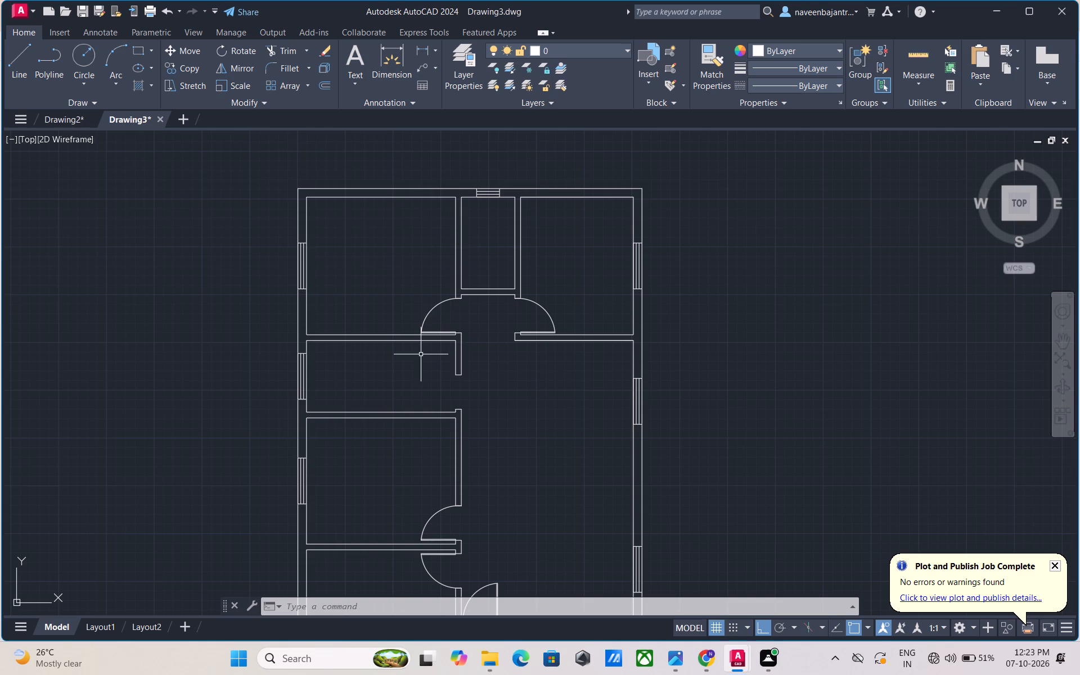
pyautogui.write('dc')
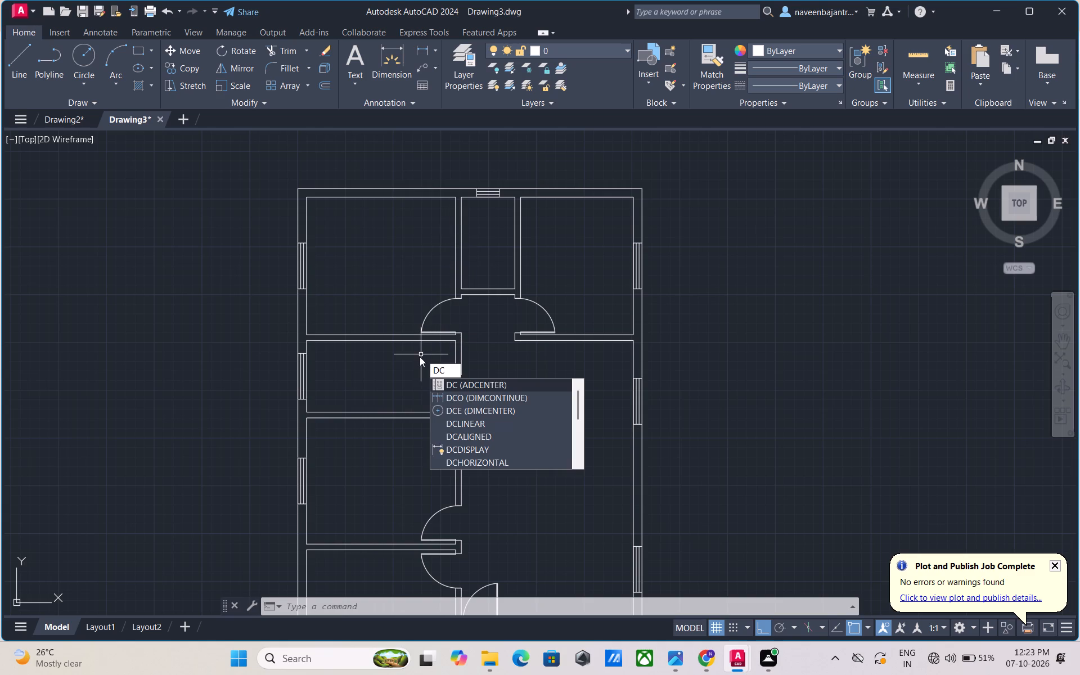
pyautogui.press('space')
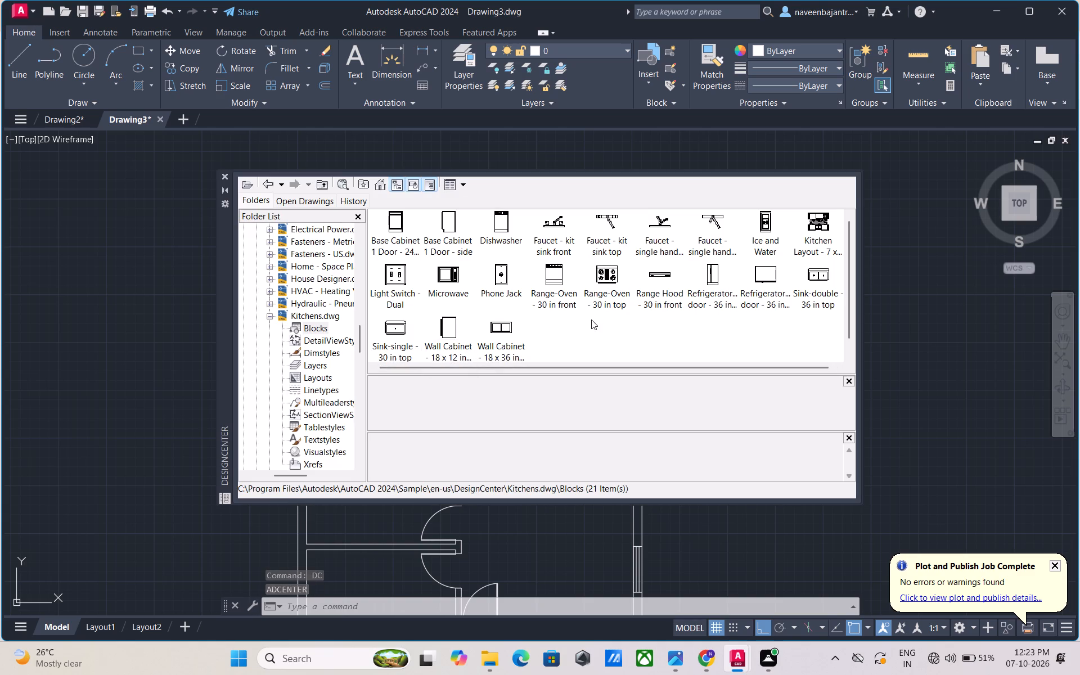
pyautogui.scroll(-1, 316, 338)
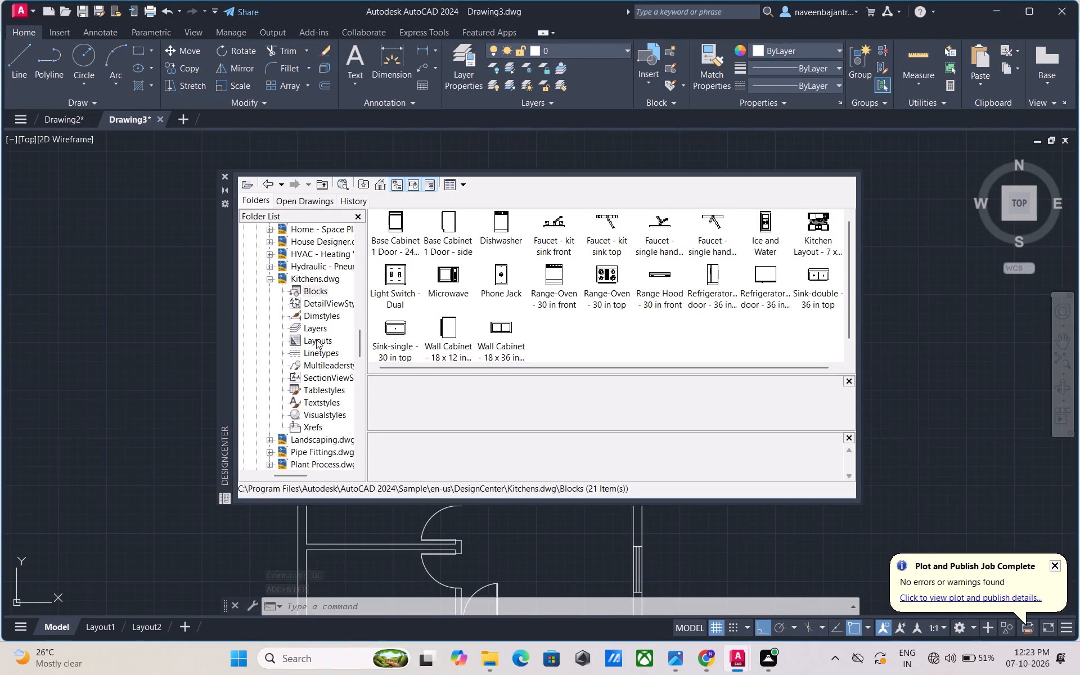
pyautogui.scroll(-1, 316, 339)
pyautogui.scroll(4, 316, 339)
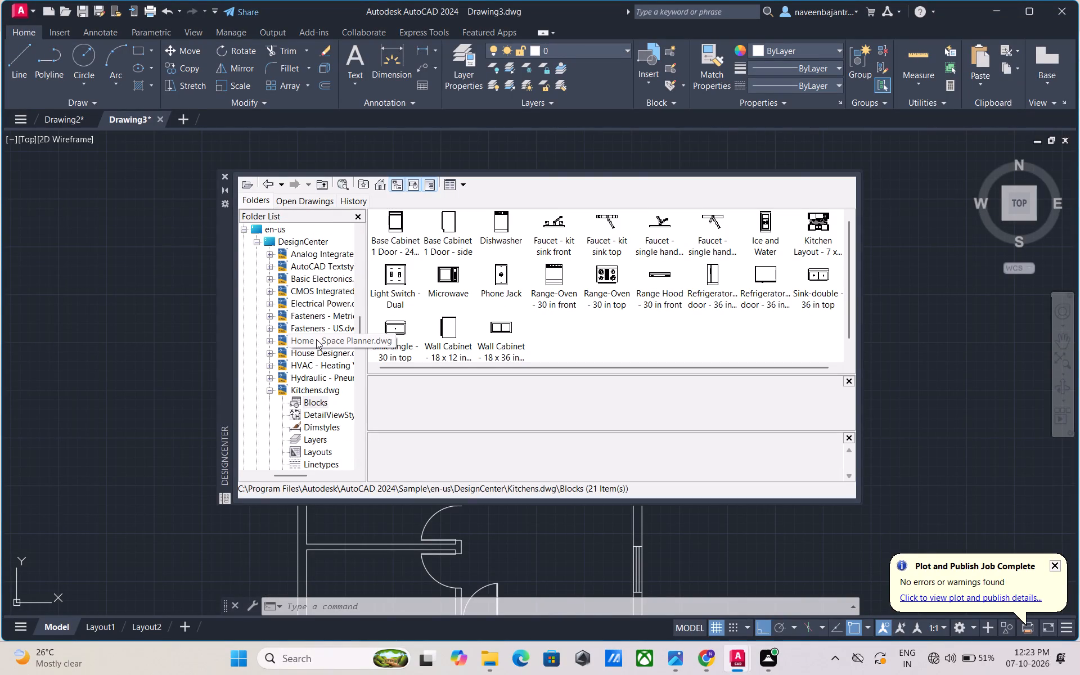
pyautogui.scroll(2, 316, 339)
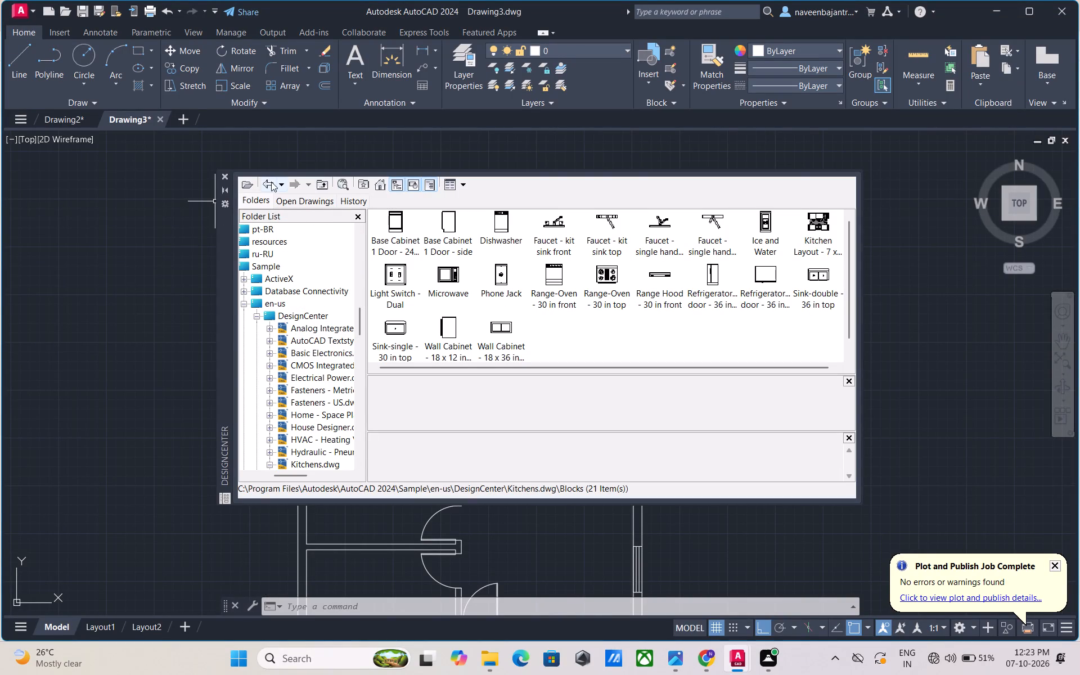
pyautogui.click(271, 182)
pyautogui.click(267, 184)
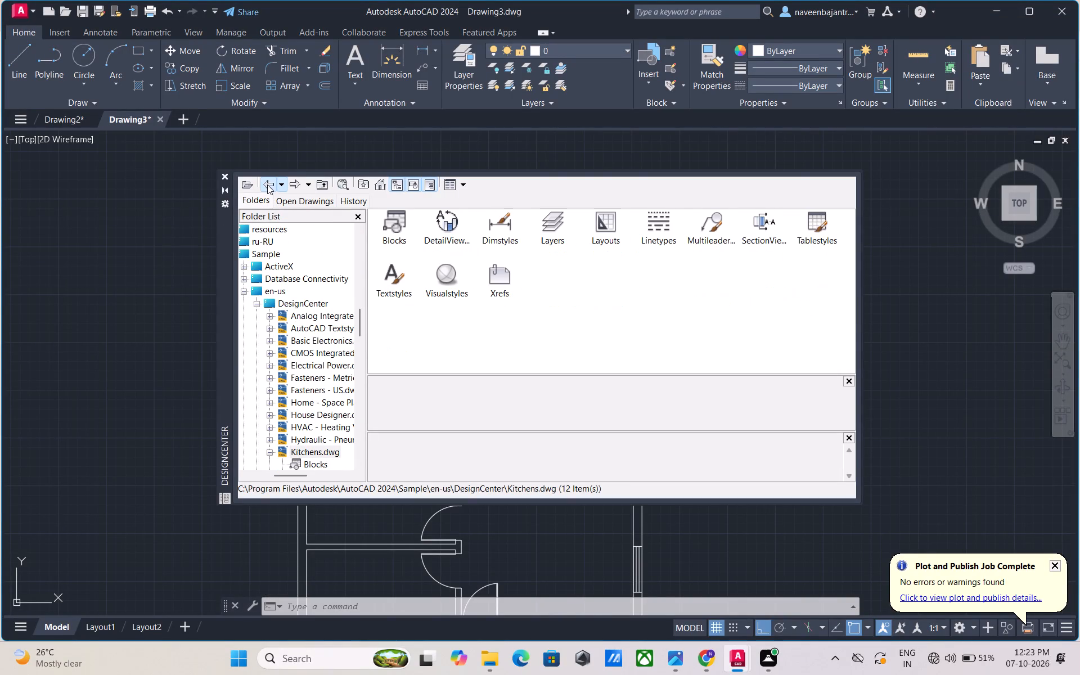
pyautogui.click(267, 184)
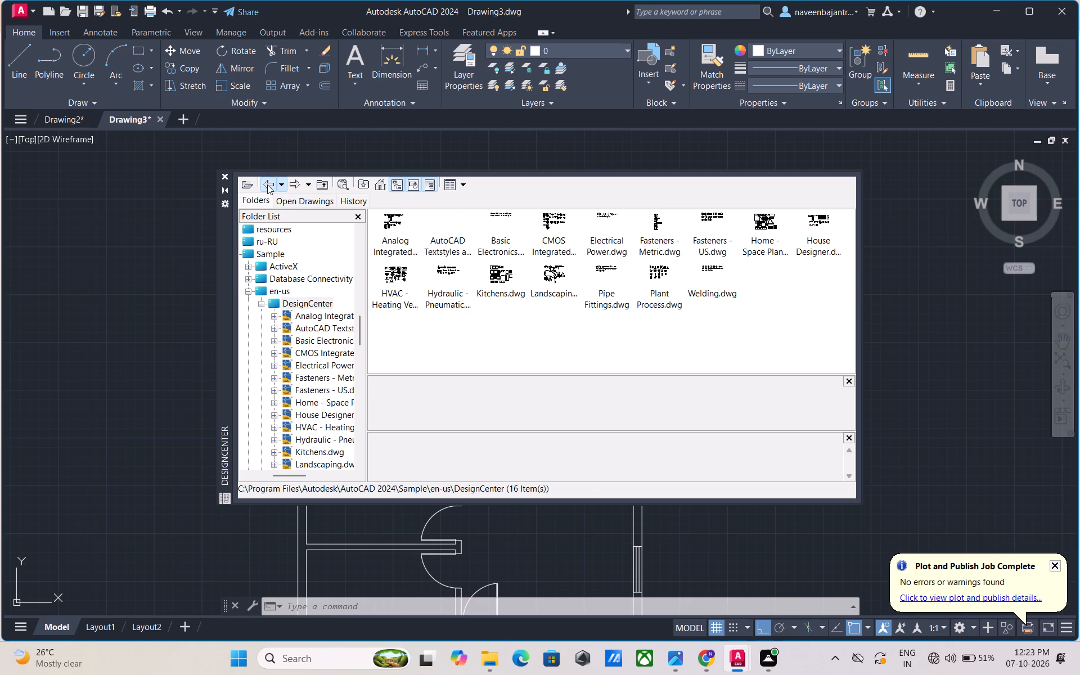
pyautogui.click(267, 184)
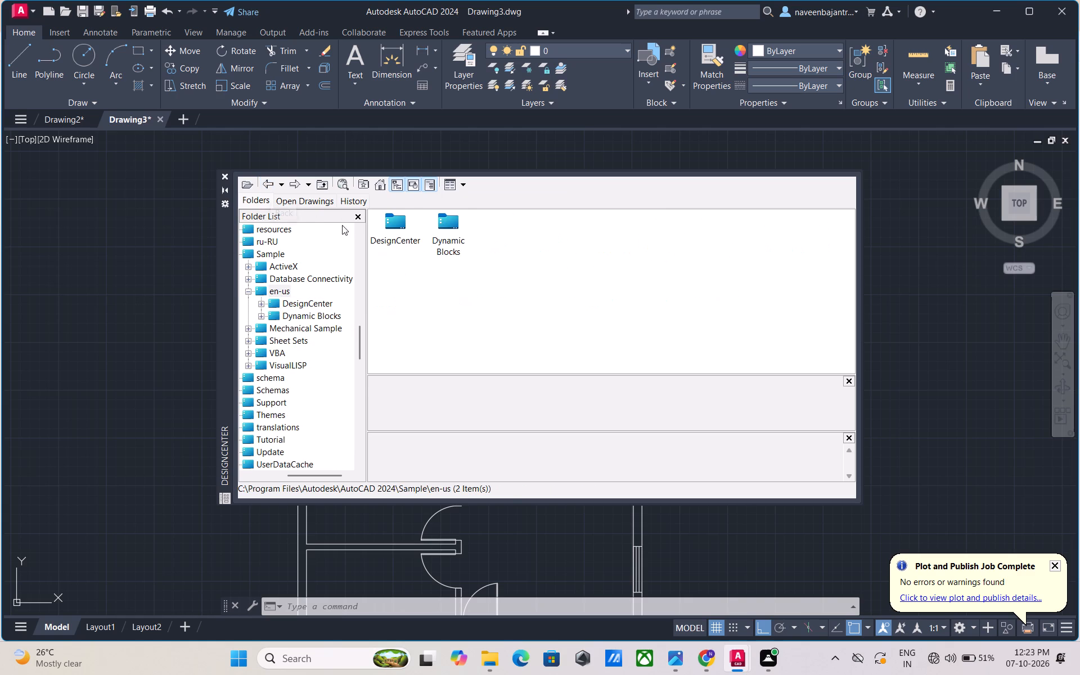
pyautogui.click(297, 304)
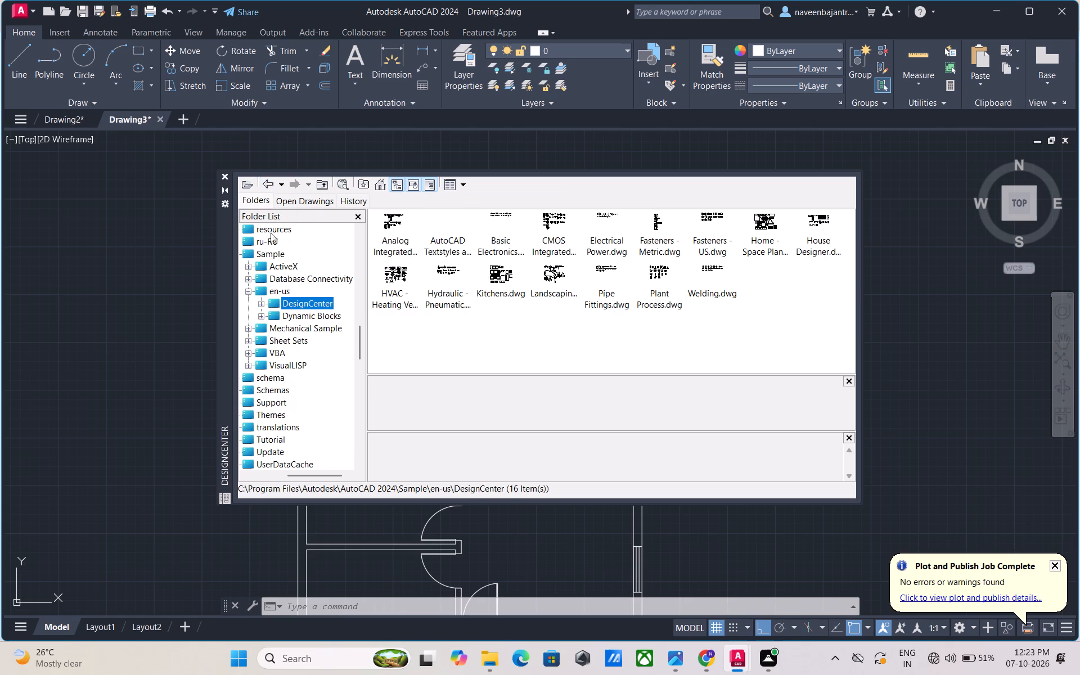
pyautogui.click(274, 184)
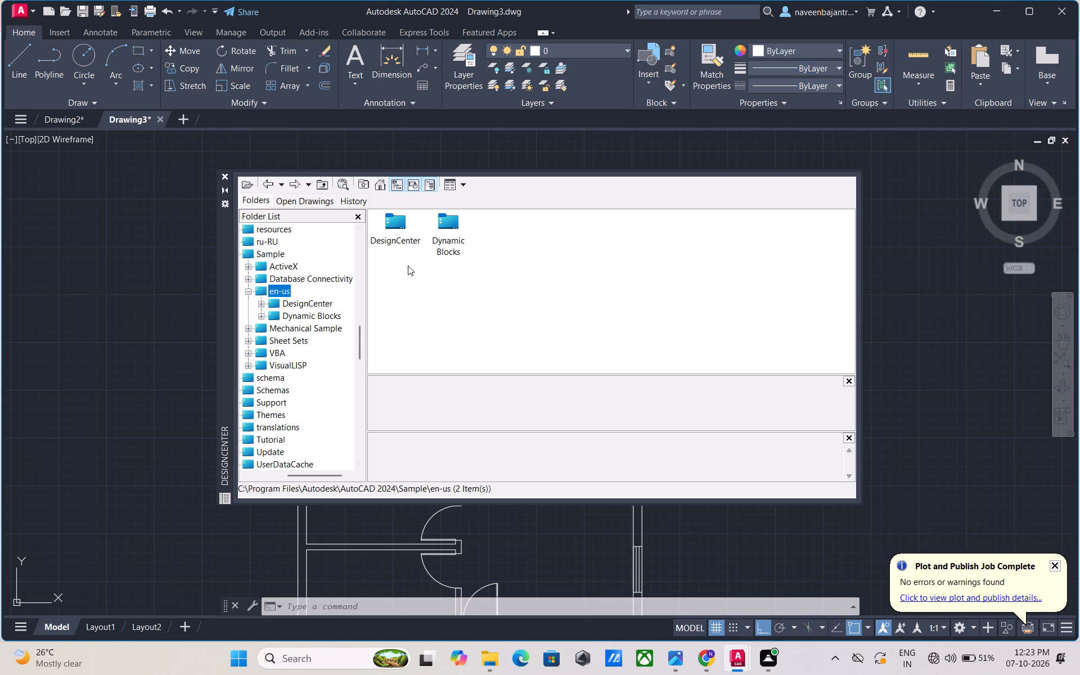
pyautogui.click(390, 246)
pyautogui.doubleClick(393, 229)
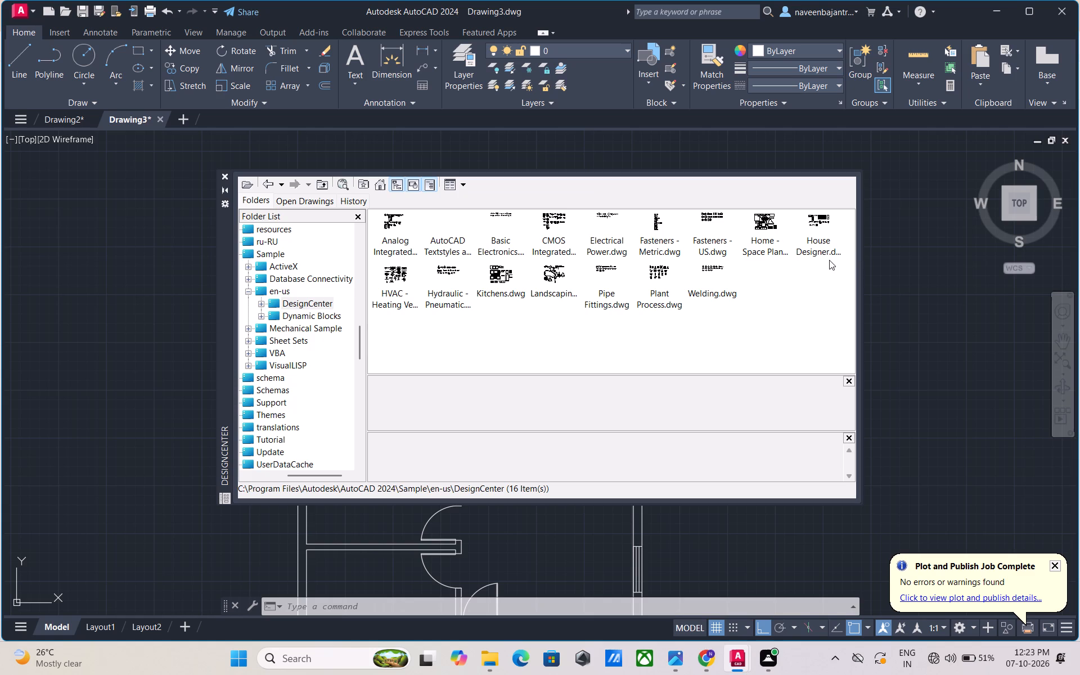
pyautogui.click(818, 236)
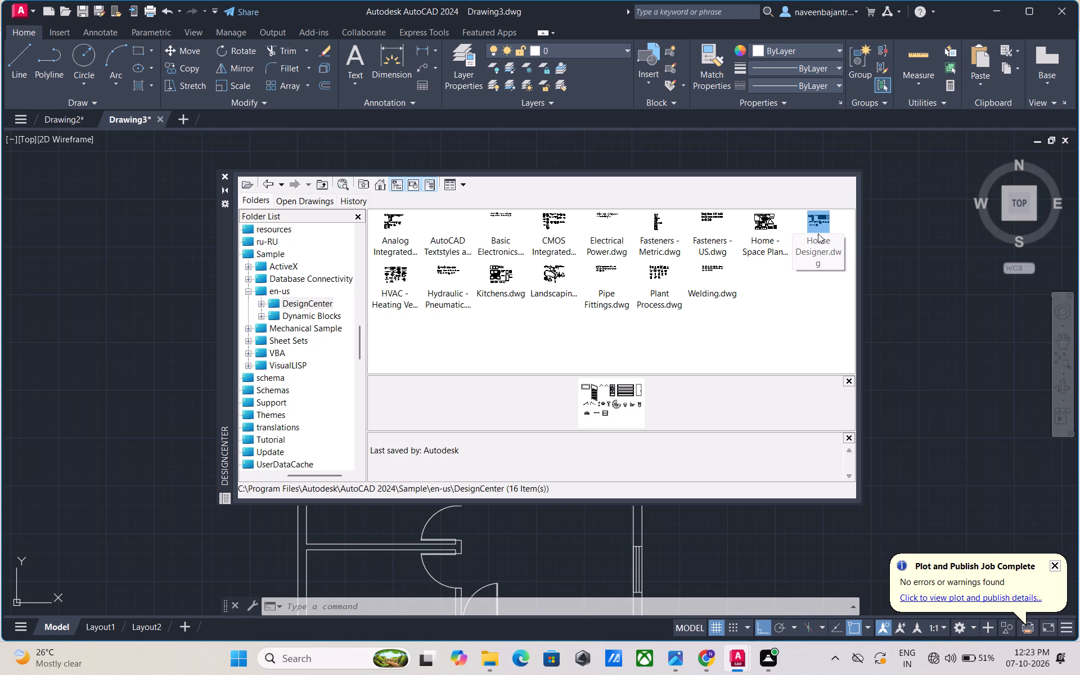
pyautogui.doubleClick(818, 233)
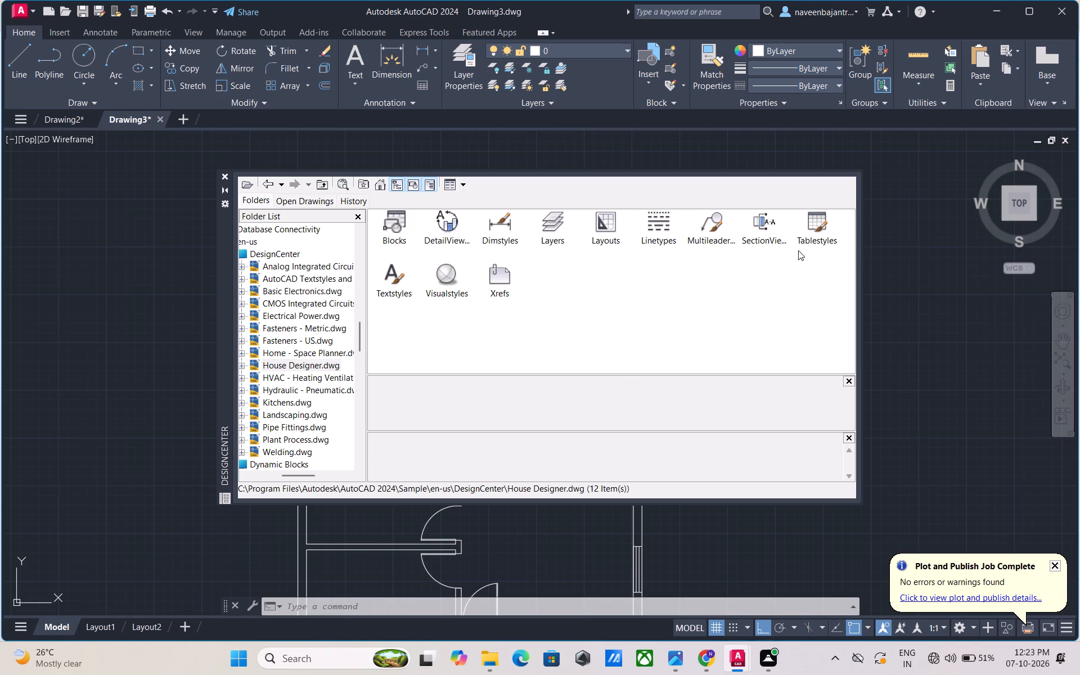
pyautogui.doubleClick(400, 231)
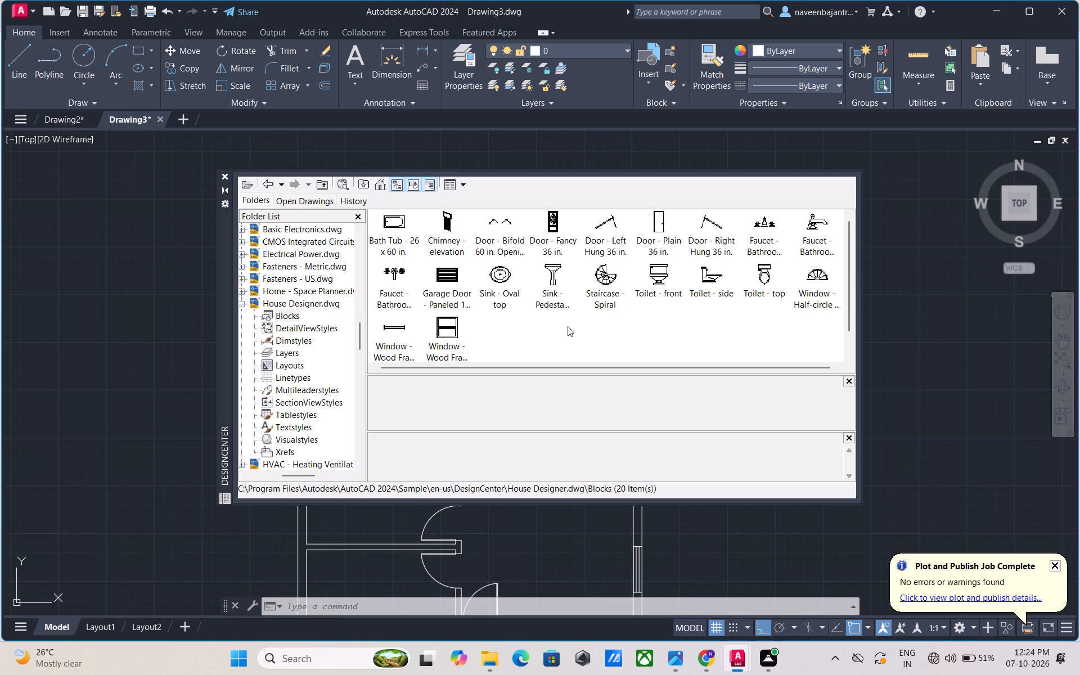
# Look through the blocks in Fasteners - US.dwg and return to the DesignCenter sample folder.
pyautogui.click(263, 188)
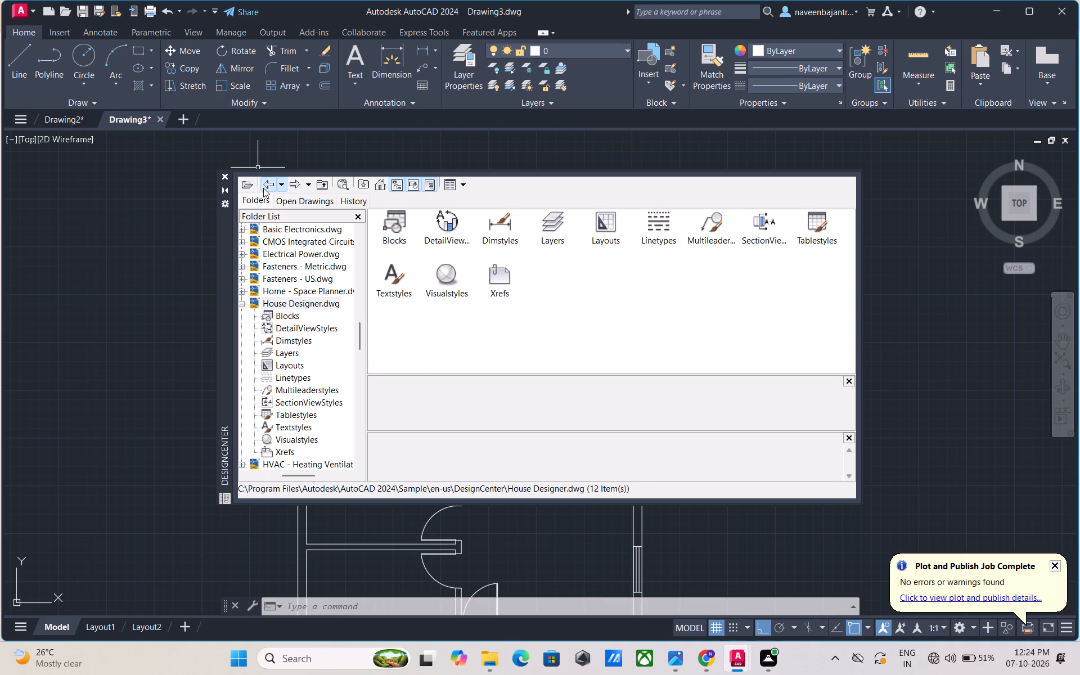
pyautogui.click(271, 192)
pyautogui.click(272, 190)
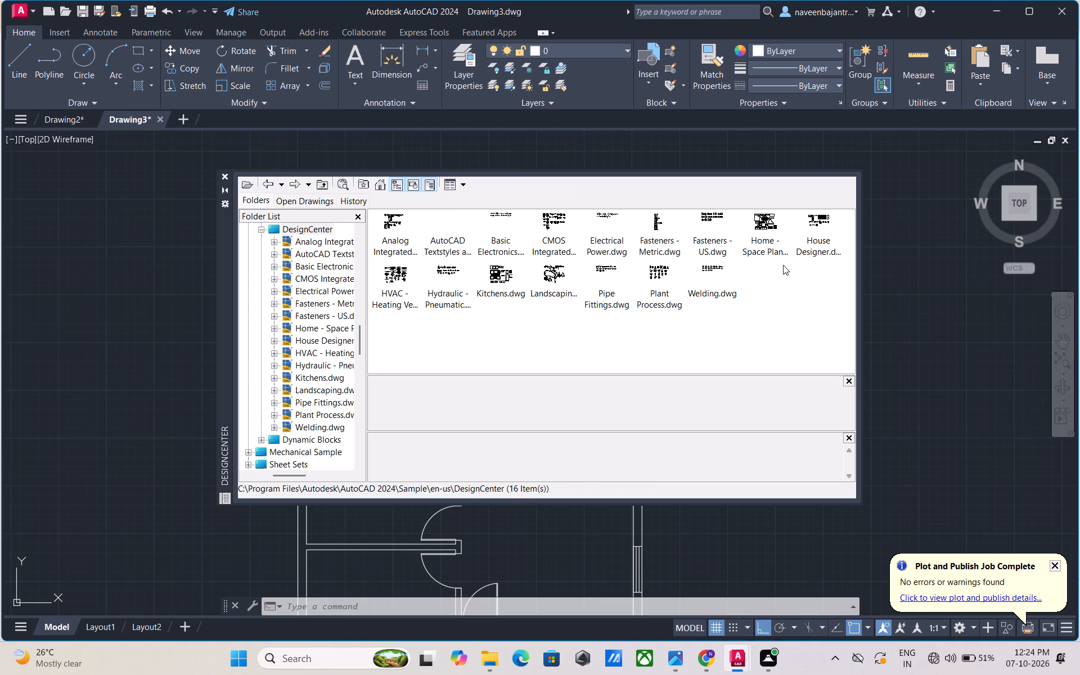
pyautogui.doubleClick(706, 240)
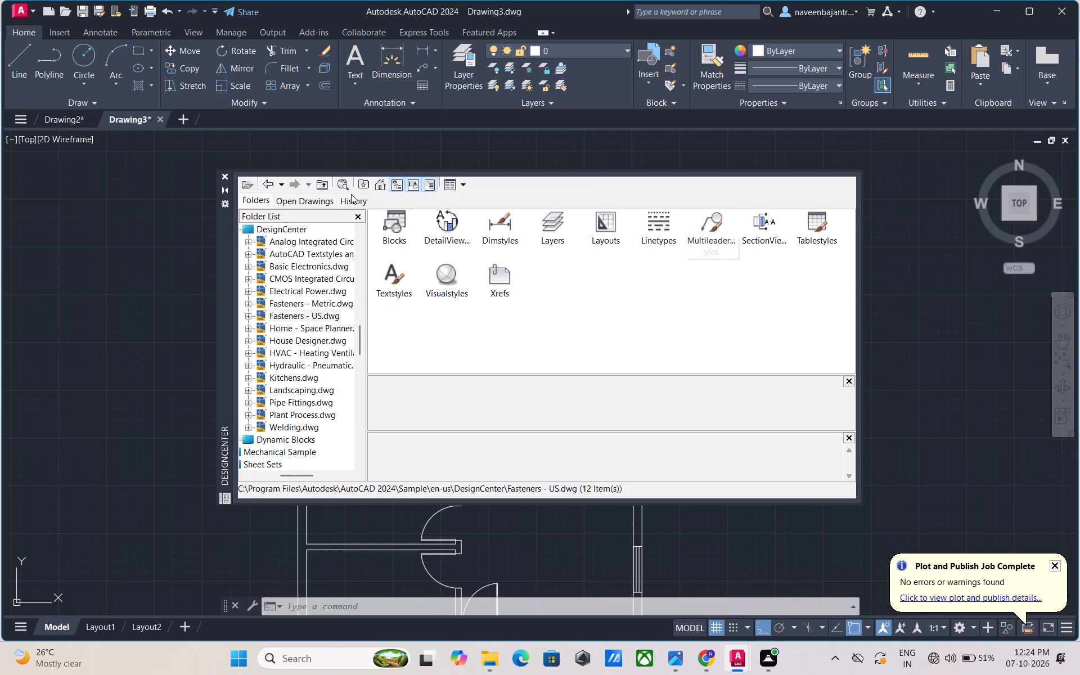
pyautogui.doubleClick(389, 226)
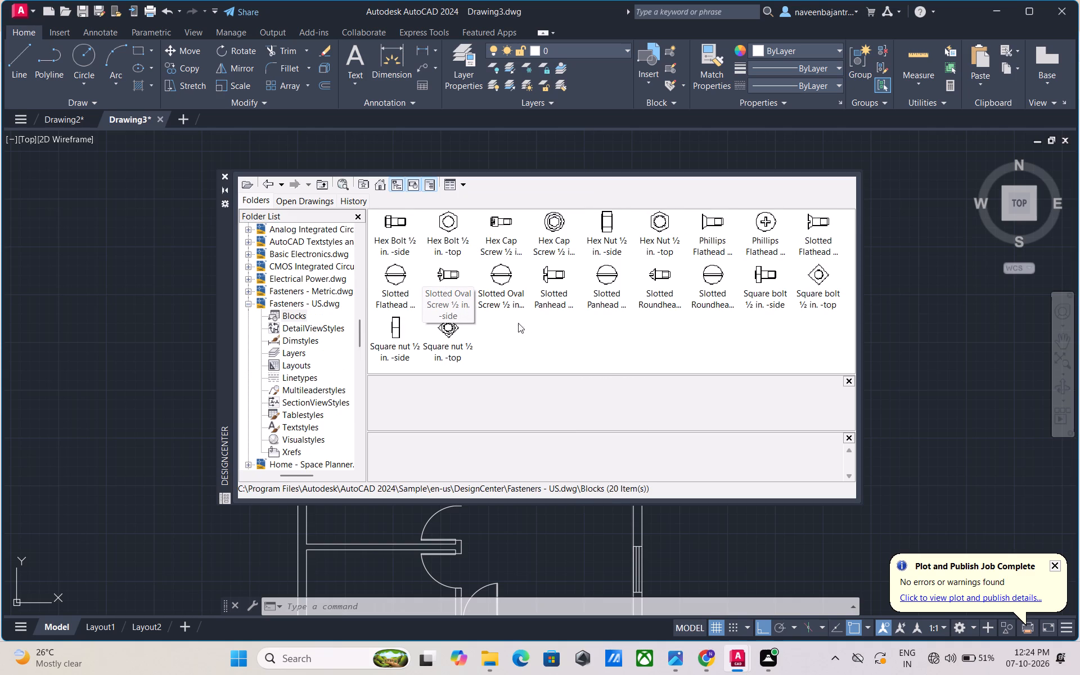
pyautogui.doubleClick(270, 181)
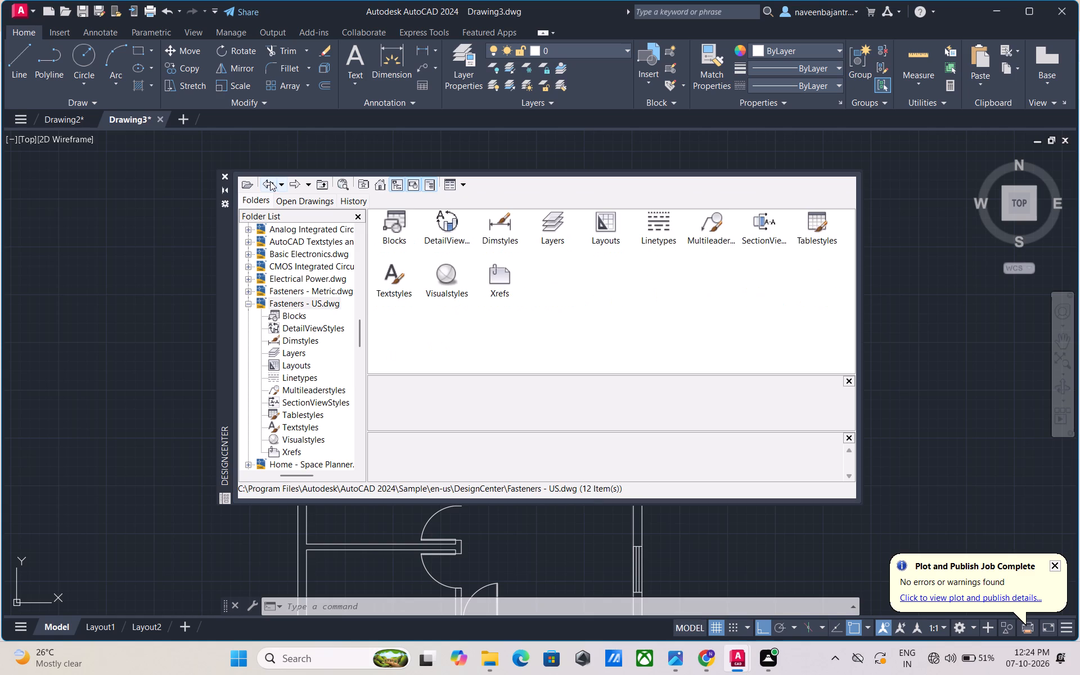
pyautogui.click(269, 186)
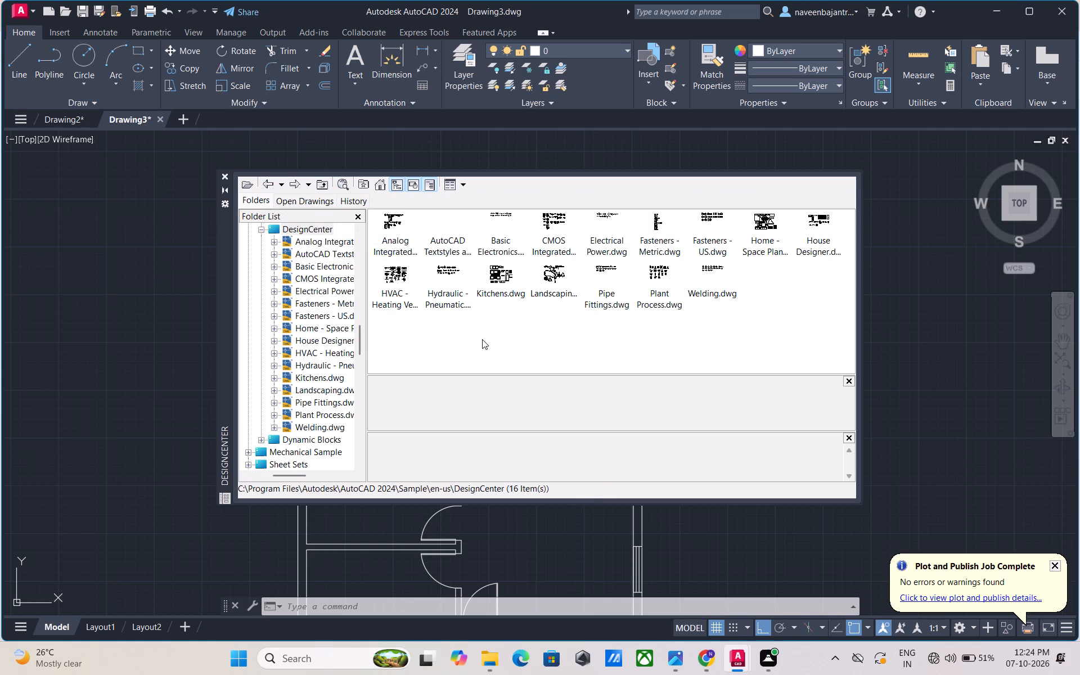
# Insert the Bed - Queen block from Home - Space Planner.dwg into the empty area west of the house plan.
pyautogui.doubleClick(771, 238)
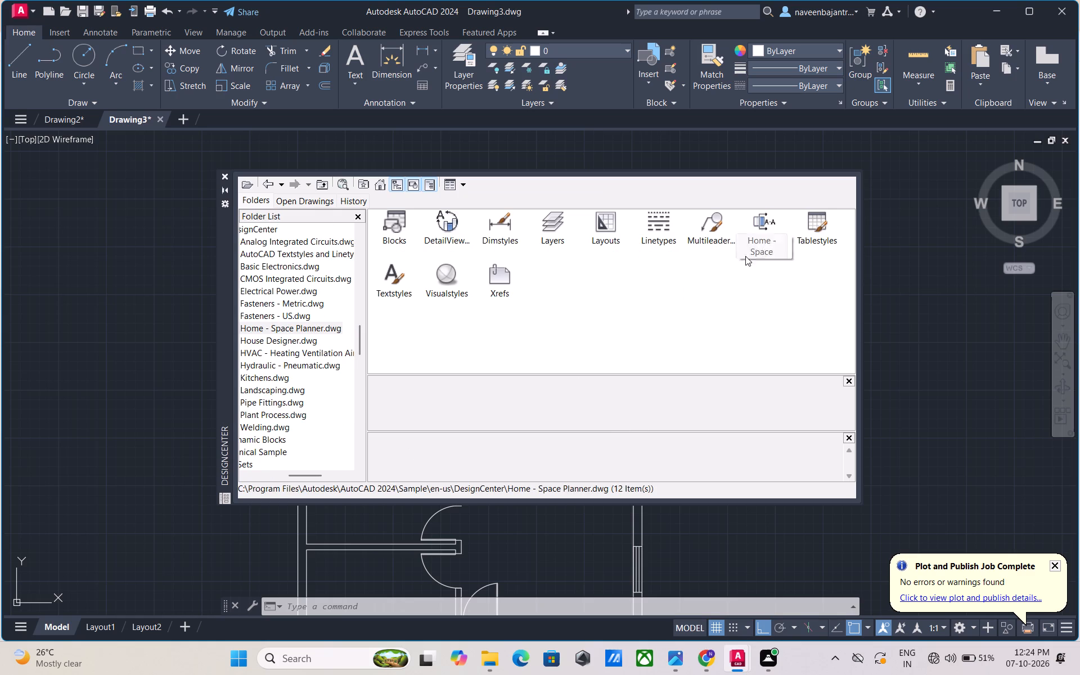
pyautogui.doubleClick(385, 222)
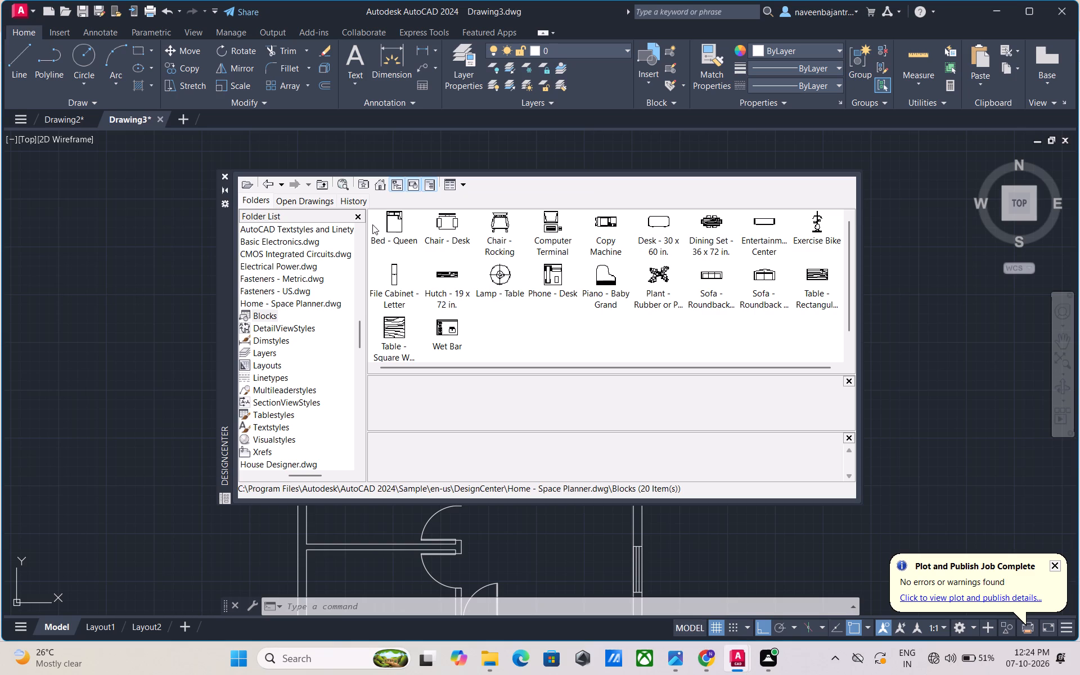
pyautogui.moveTo(394, 224); pyautogui.dragTo(336, 267)
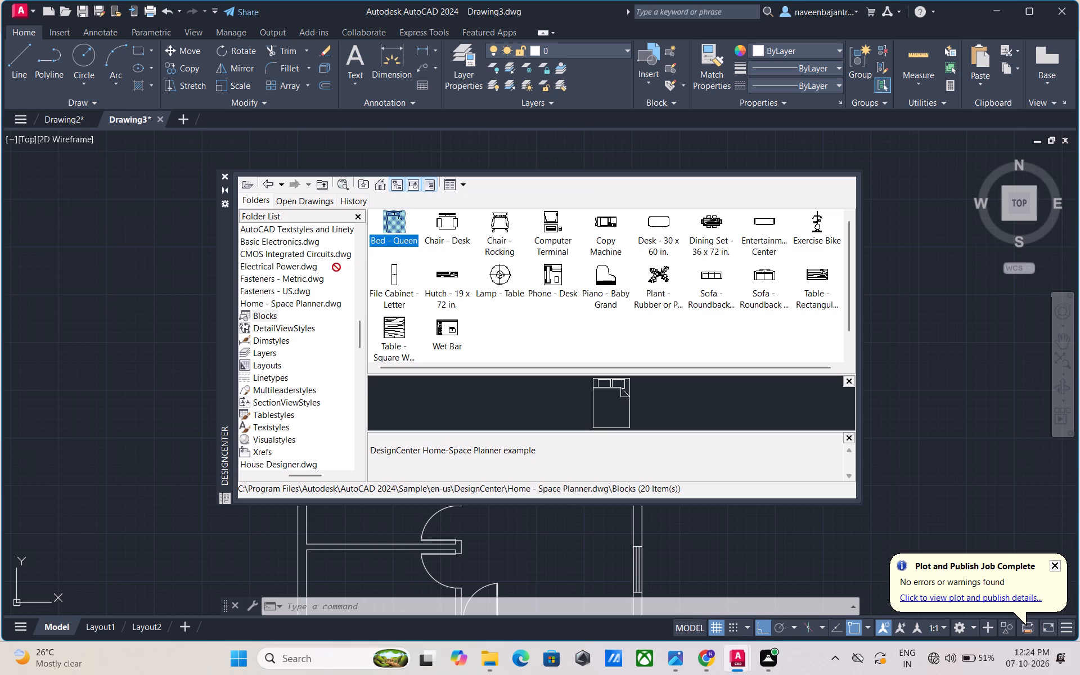
pyautogui.moveTo(336, 267); pyautogui.dragTo(95, 336)
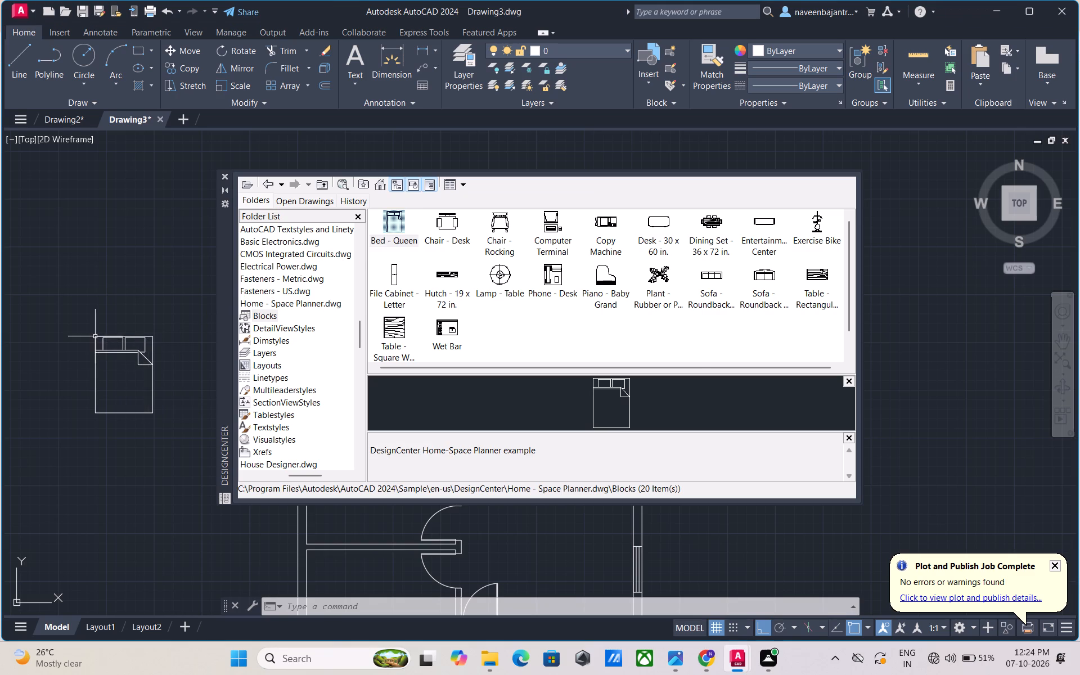
pyautogui.click(95, 336)
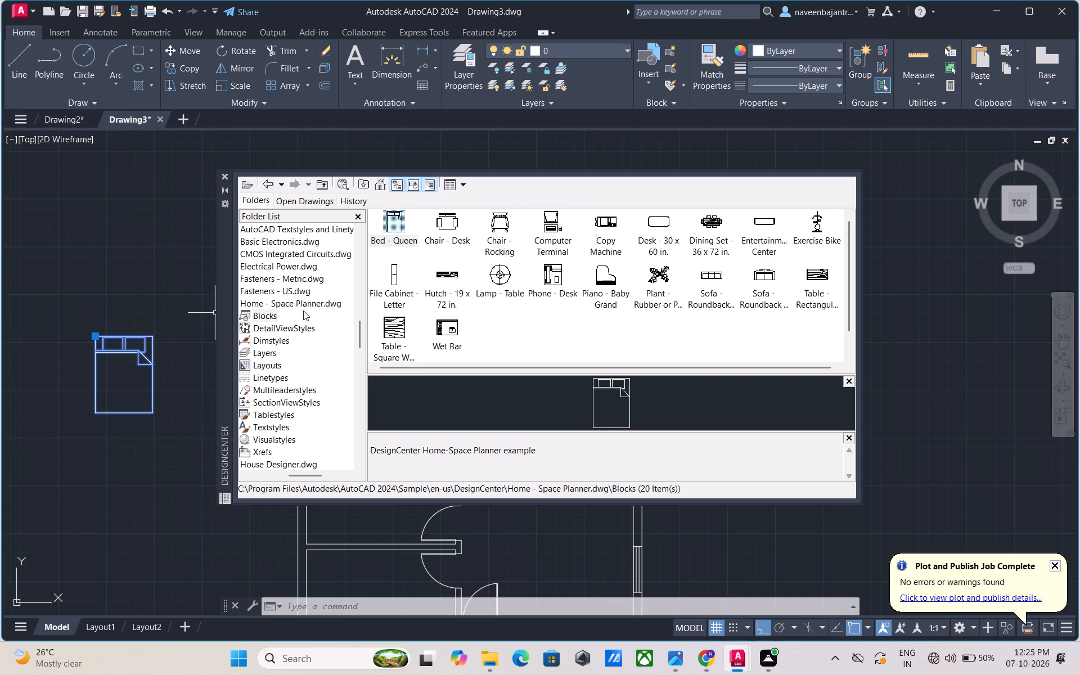
# Look through the blocks in House Designer.dwg and return to the DesignCenter sample folder.
pyautogui.click(263, 184)
pyautogui.click(263, 184)
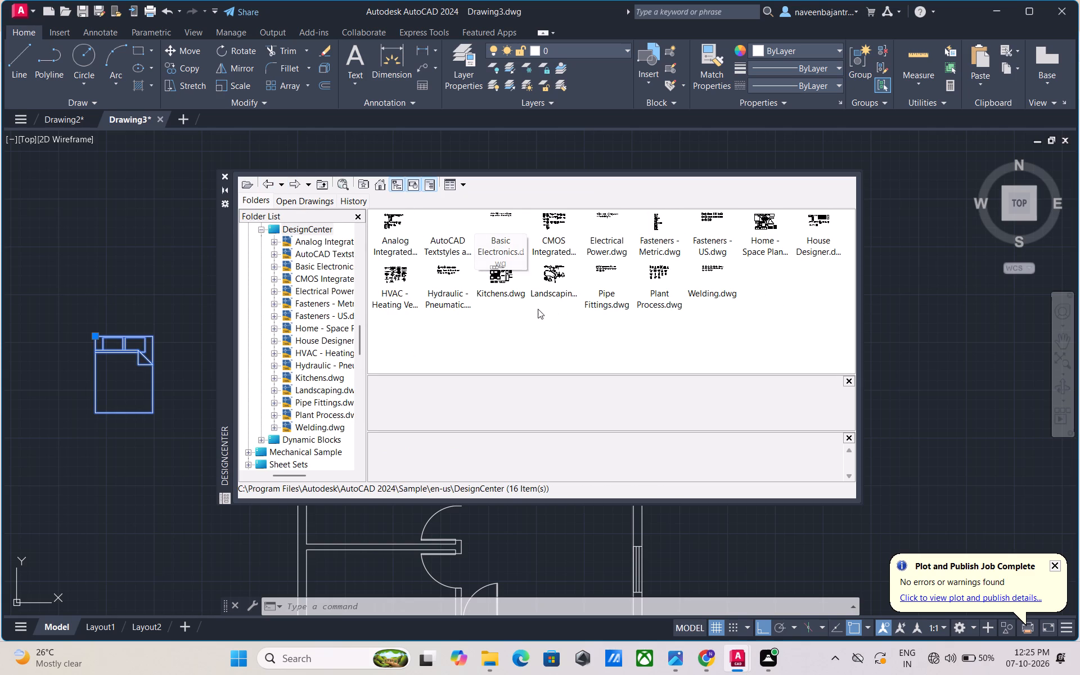
pyautogui.doubleClick(813, 245)
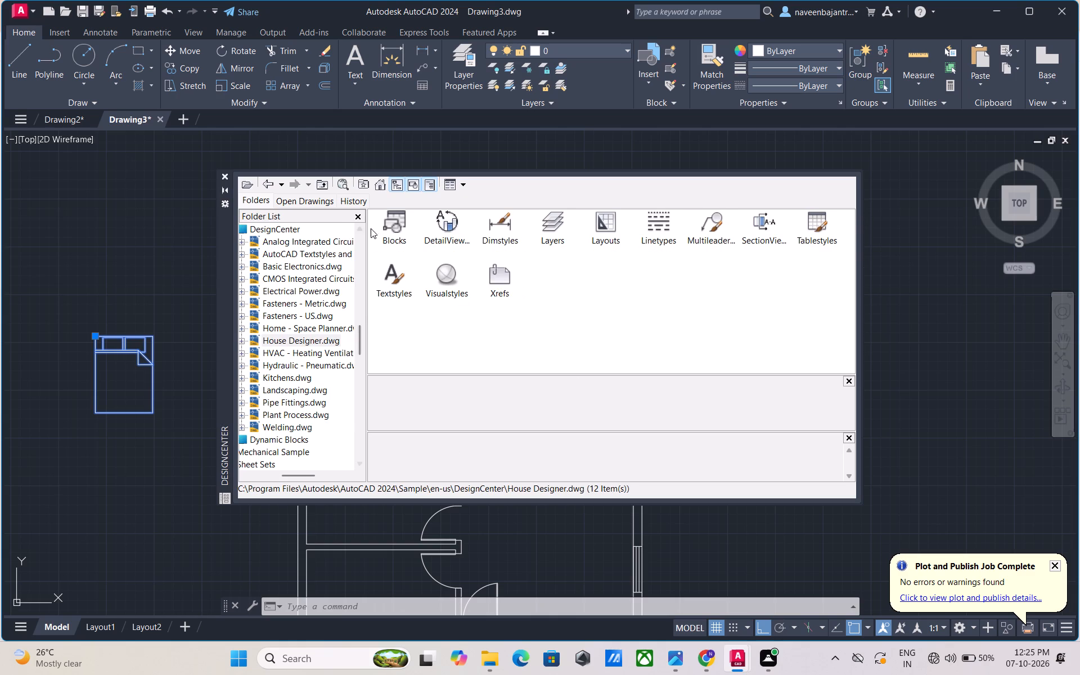
pyautogui.doubleClick(400, 224)
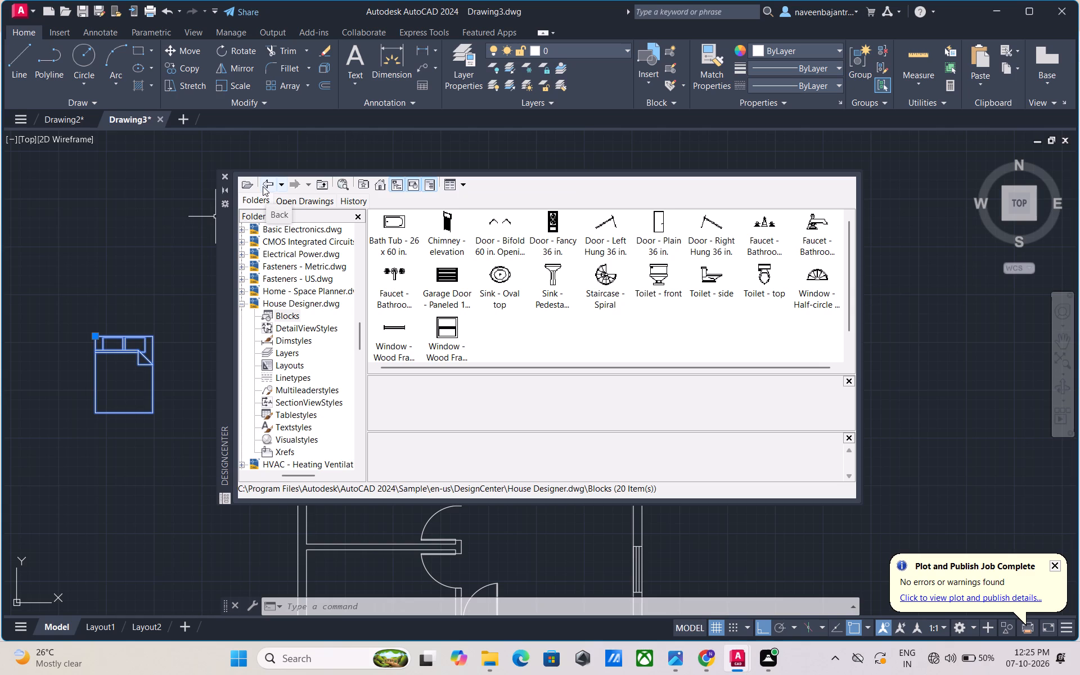
pyautogui.click(263, 186)
pyautogui.click(261, 195)
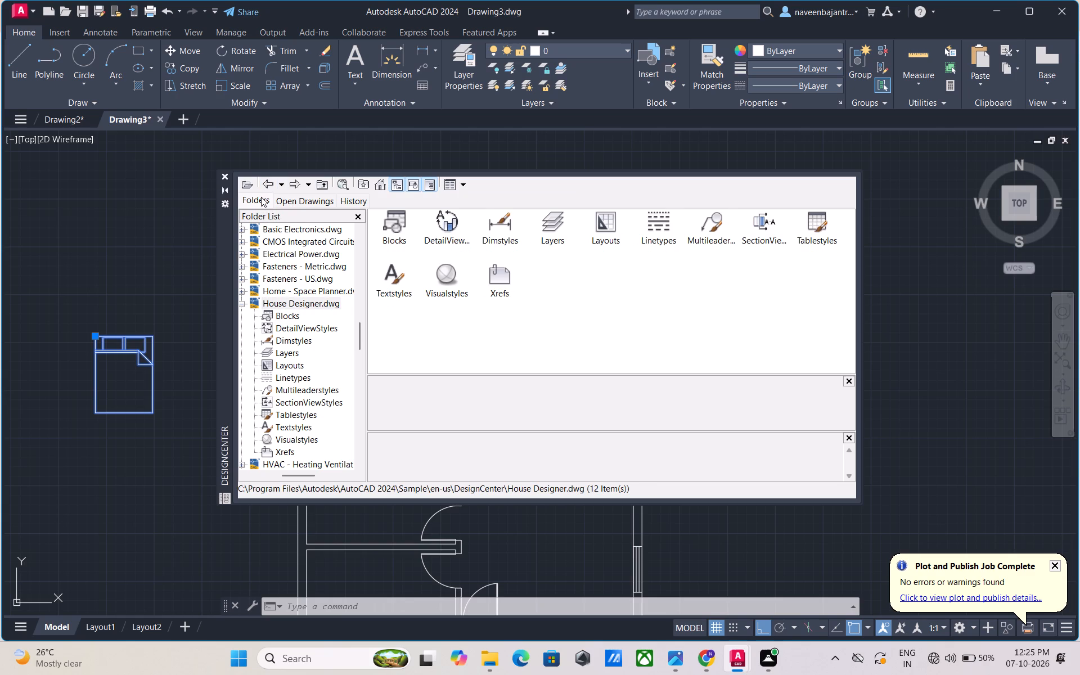
pyautogui.click(265, 179)
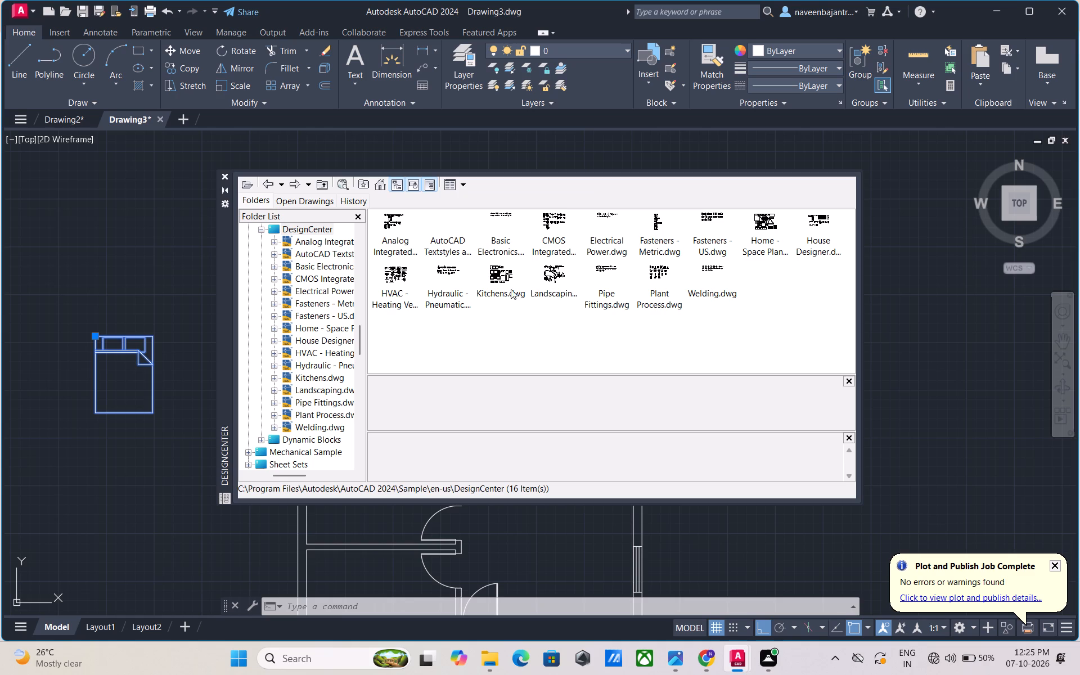
# Insert the Sink-double - 36 in top block from Kitchens.dwg into the empty area west of the plan, south of the bed.
pyautogui.doubleClick(494, 279)
pyautogui.doubleClick(394, 235)
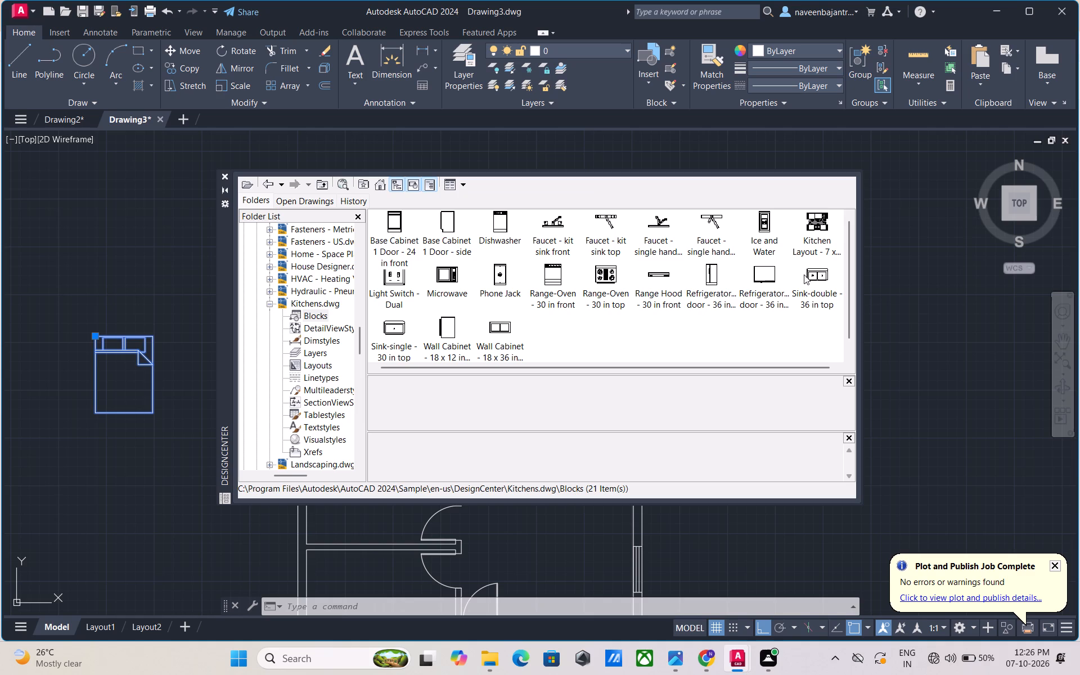
pyautogui.moveTo(813, 274); pyautogui.dragTo(502, 375)
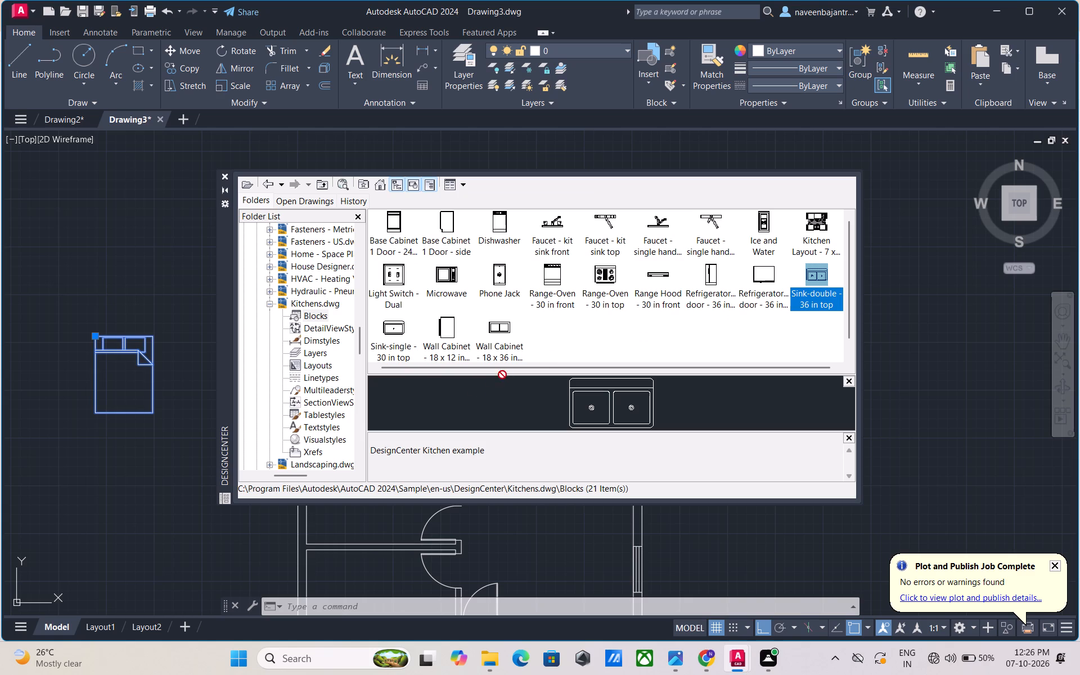
pyautogui.moveTo(502, 375); pyautogui.dragTo(105, 464)
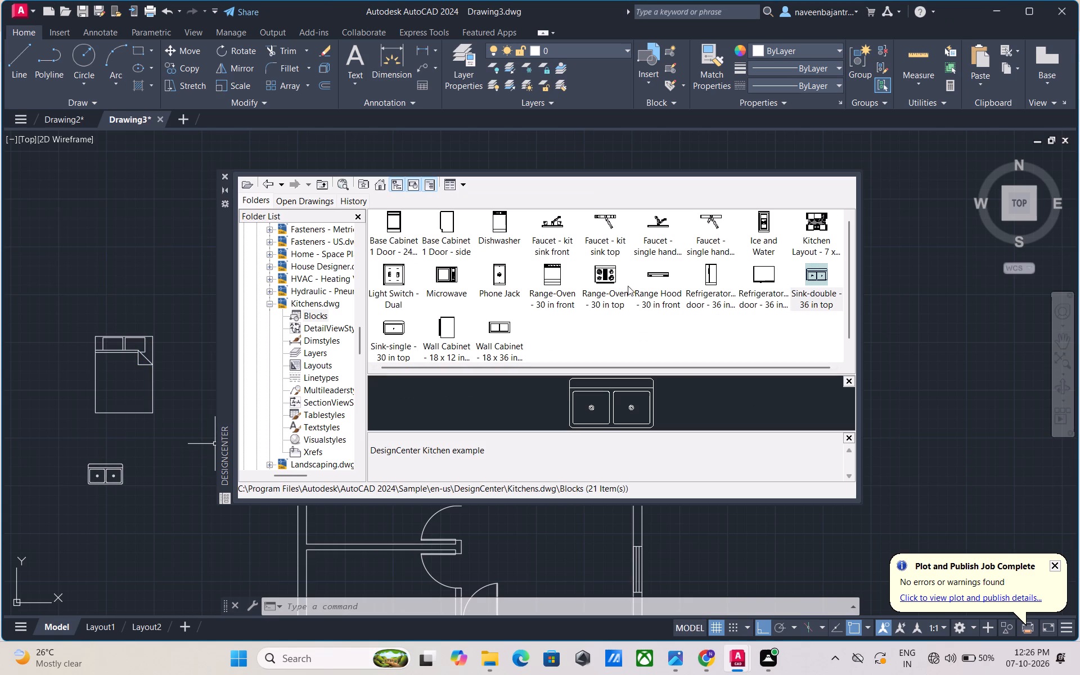
# Insert the Range-Oven - 30 in top block west of the plan, north of the bed, and close DesignCenter.
pyautogui.moveTo(606, 282); pyautogui.dragTo(139, 265)
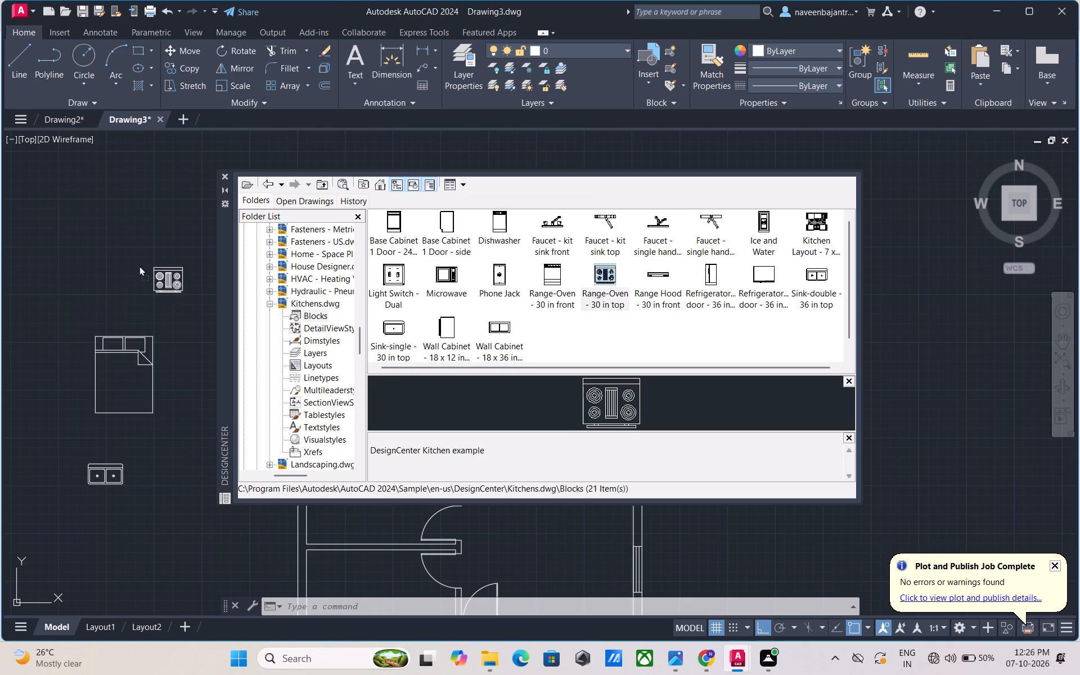
pyautogui.moveTo(139, 265); pyautogui.dragTo(97, 265)
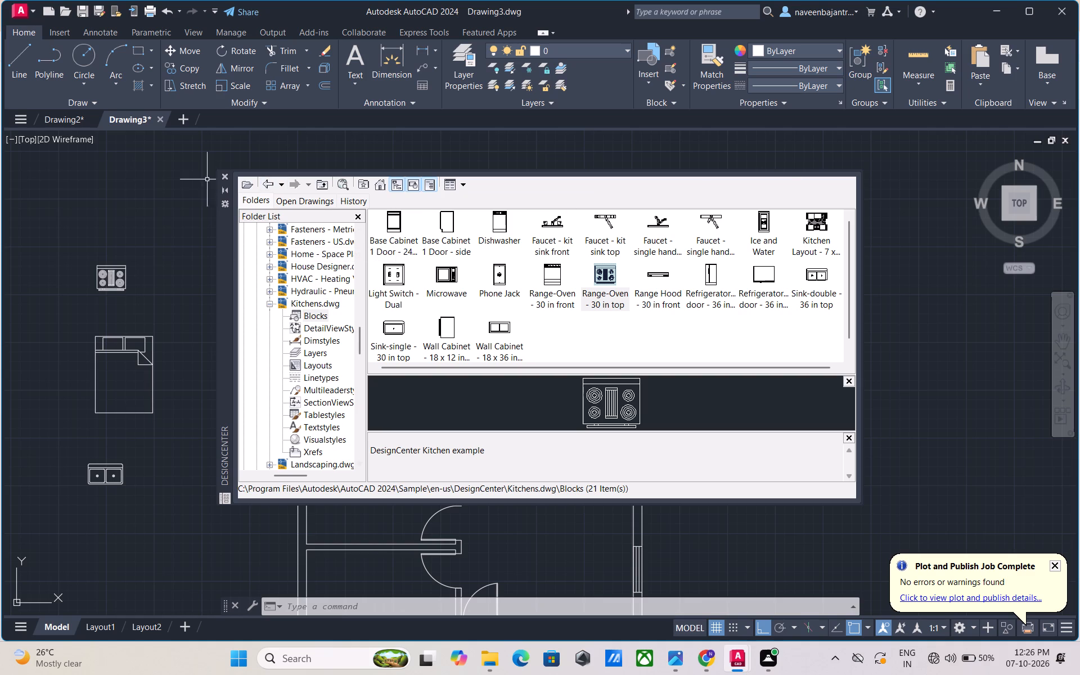
pyautogui.click(226, 178)
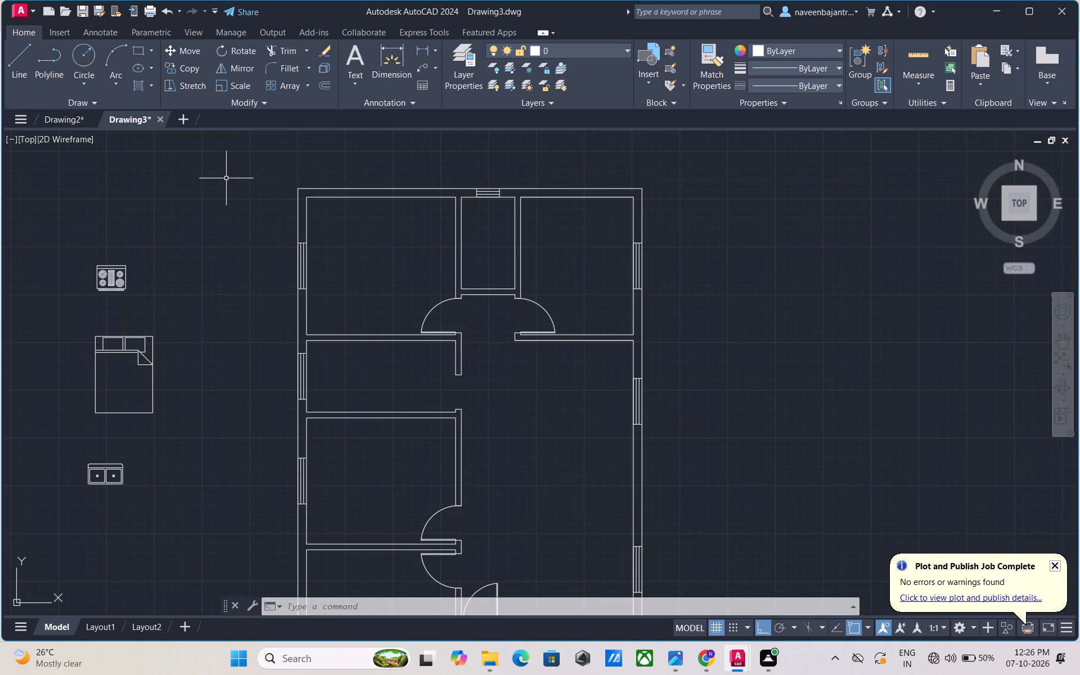
# Move the queen bed block by its northeast corner into the northwest room, with Ortho off and its head against the north wall.
pyautogui.moveTo(381, 228); pyautogui.dragTo(353, 232, button='middle')
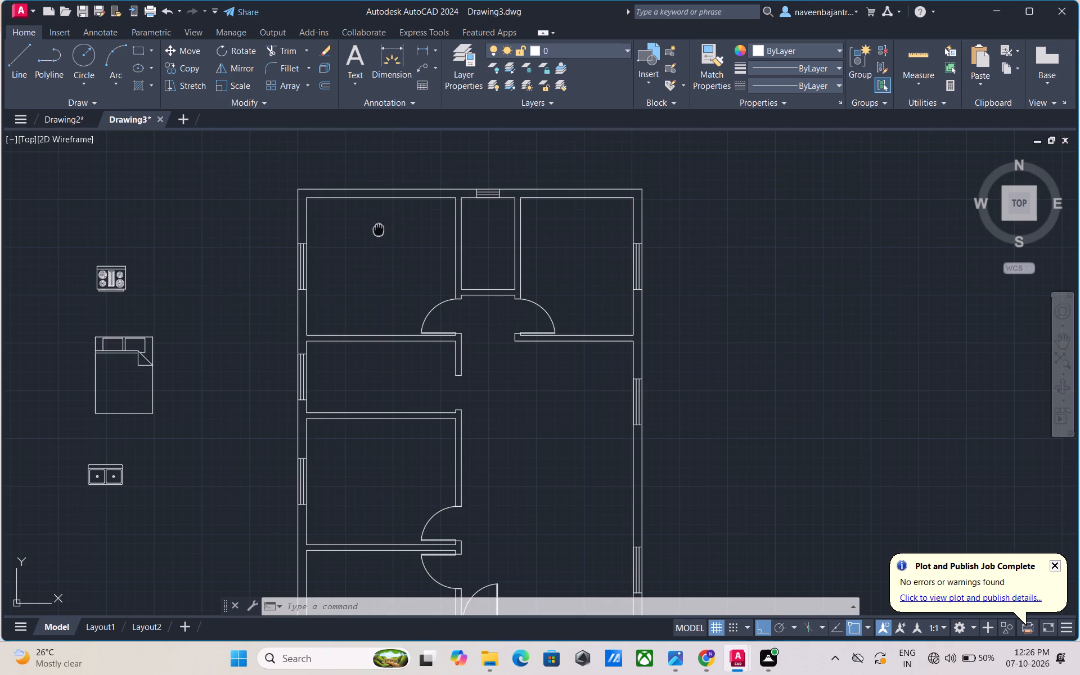
pyautogui.moveTo(353, 232); pyautogui.dragTo(156, 231, button='middle')
pyautogui.moveTo(260, 242); pyautogui.dragTo(343, 242, button='middle')
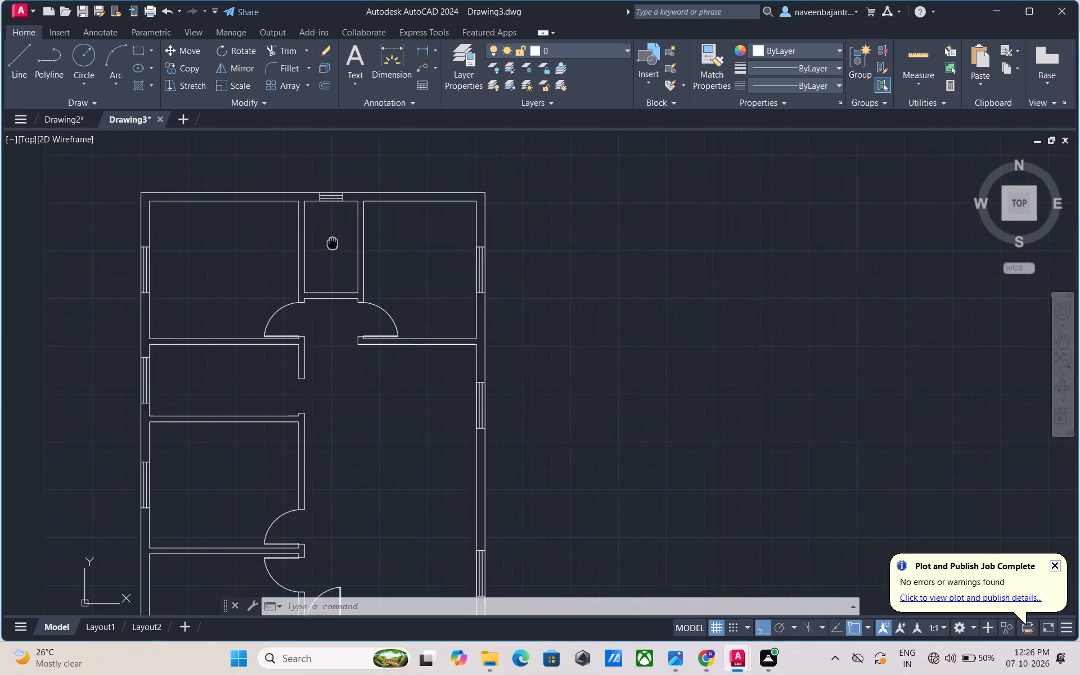
pyautogui.moveTo(343, 242); pyautogui.dragTo(354, 241, button='middle')
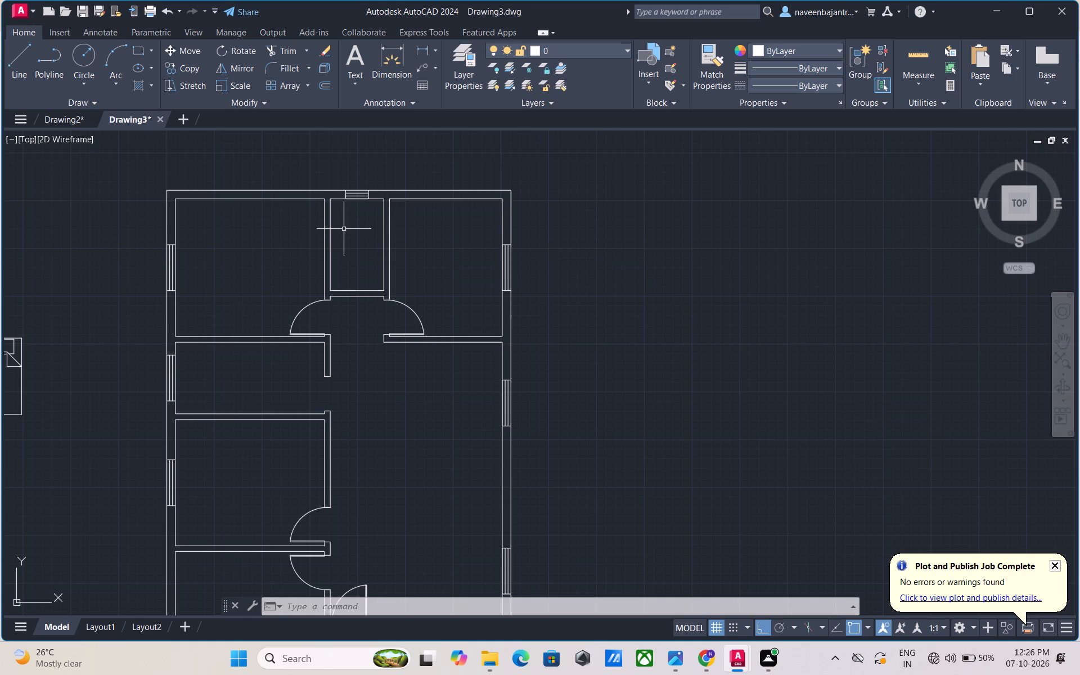
pyautogui.scroll(-1, 357, 237)
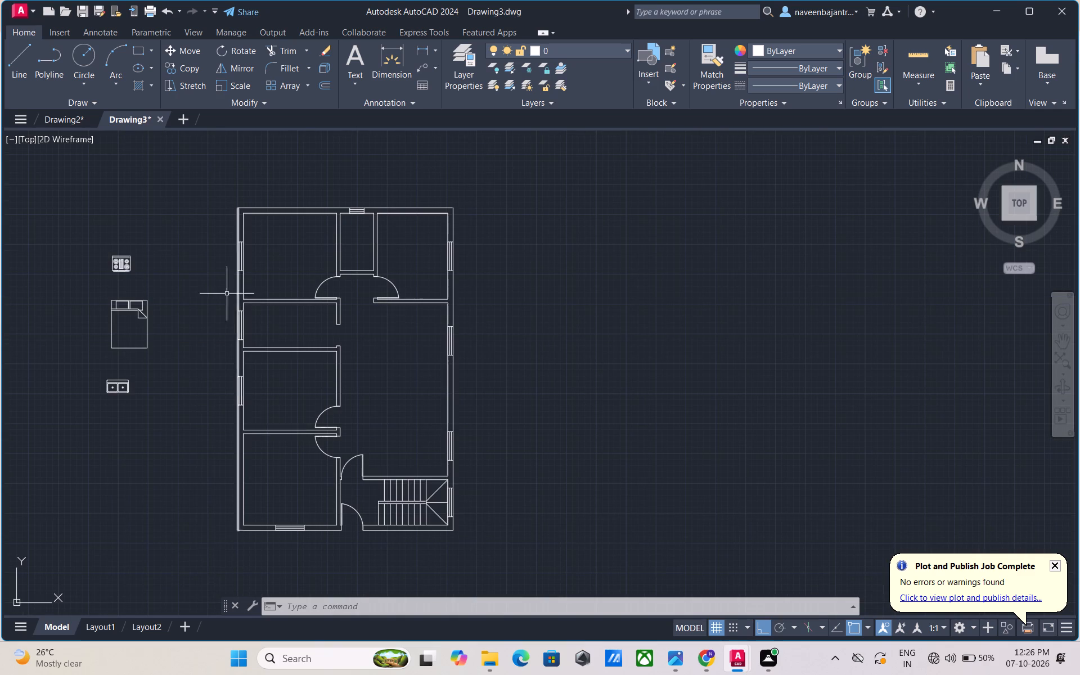
pyautogui.click(147, 310)
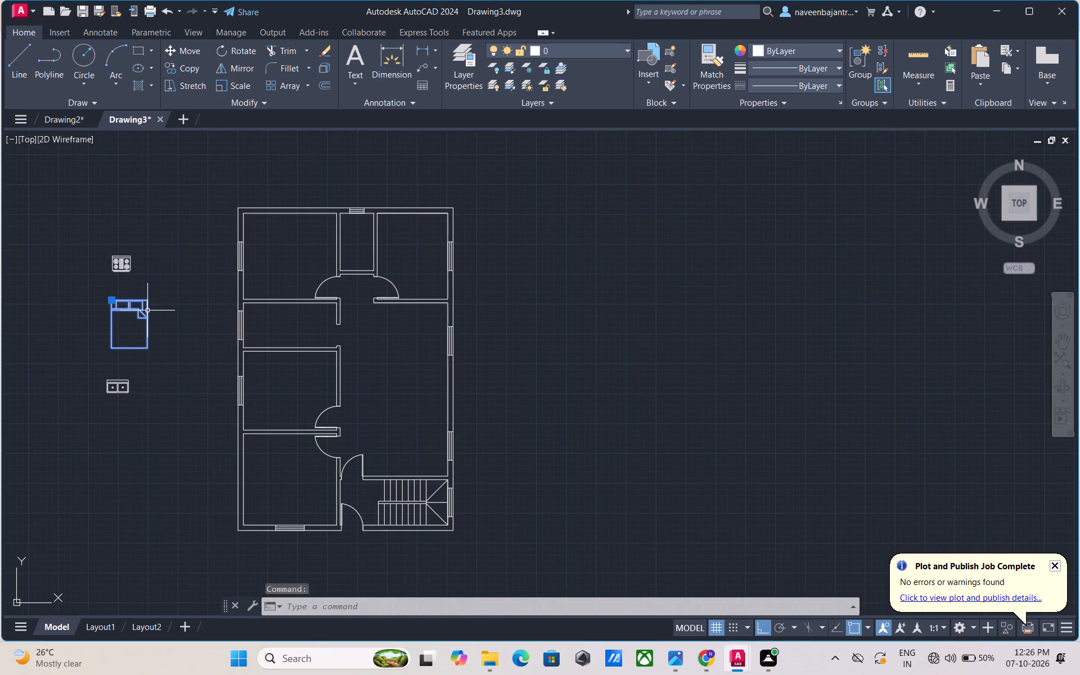
pyautogui.write('m')
pyautogui.press('space')
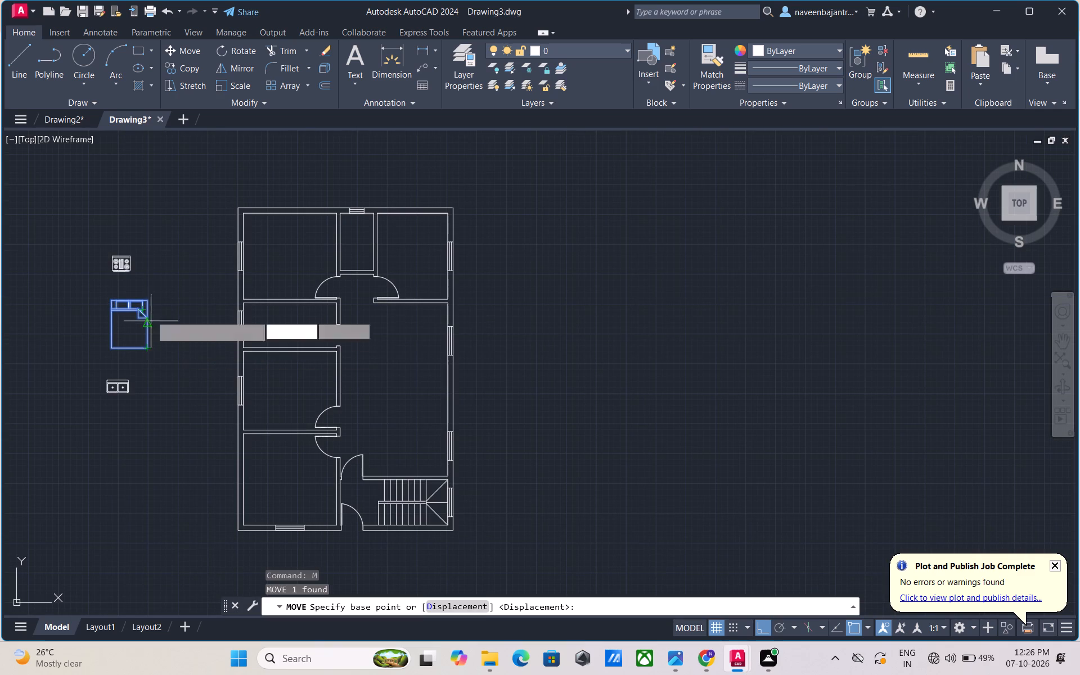
pyautogui.click(148, 302)
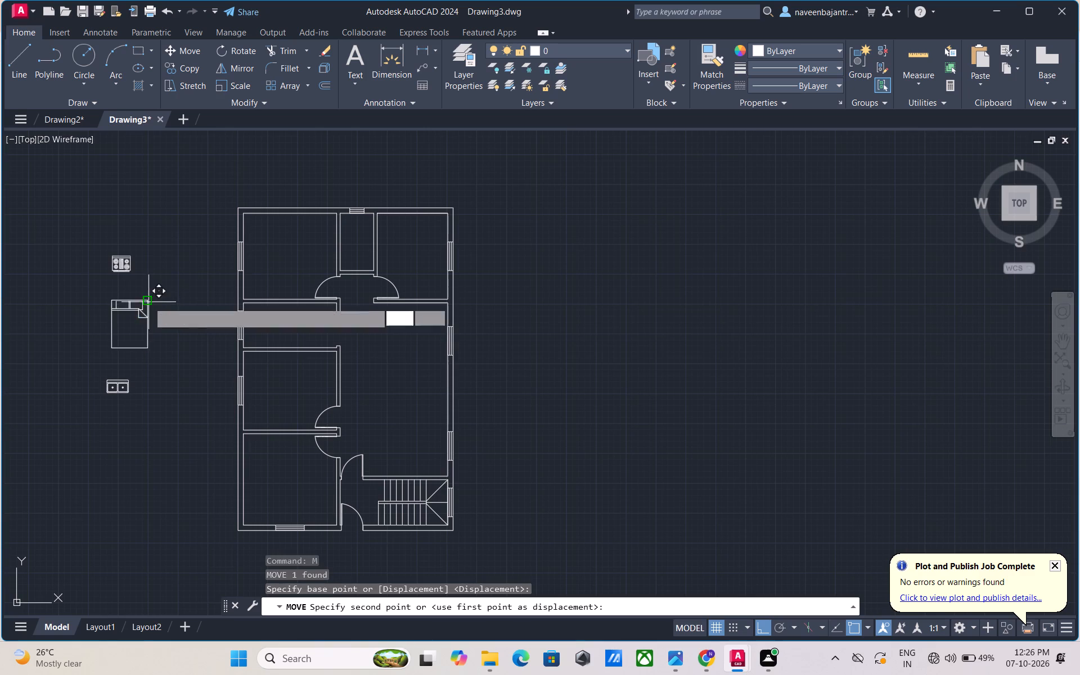
pyautogui.press('F8')
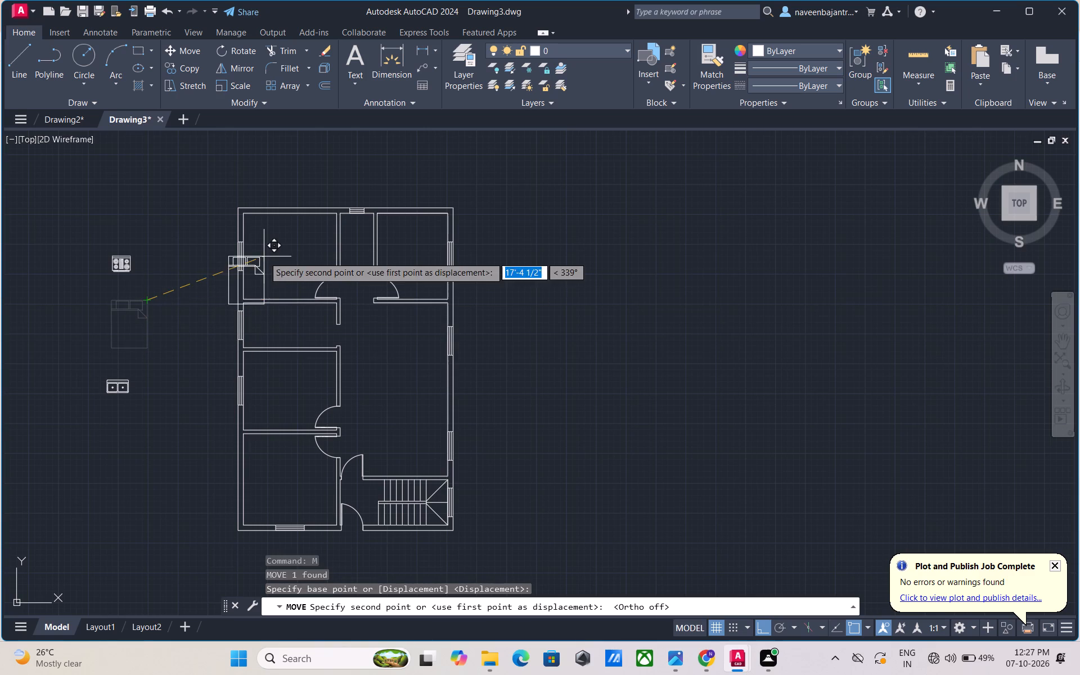
pyautogui.scroll(2, 307, 226)
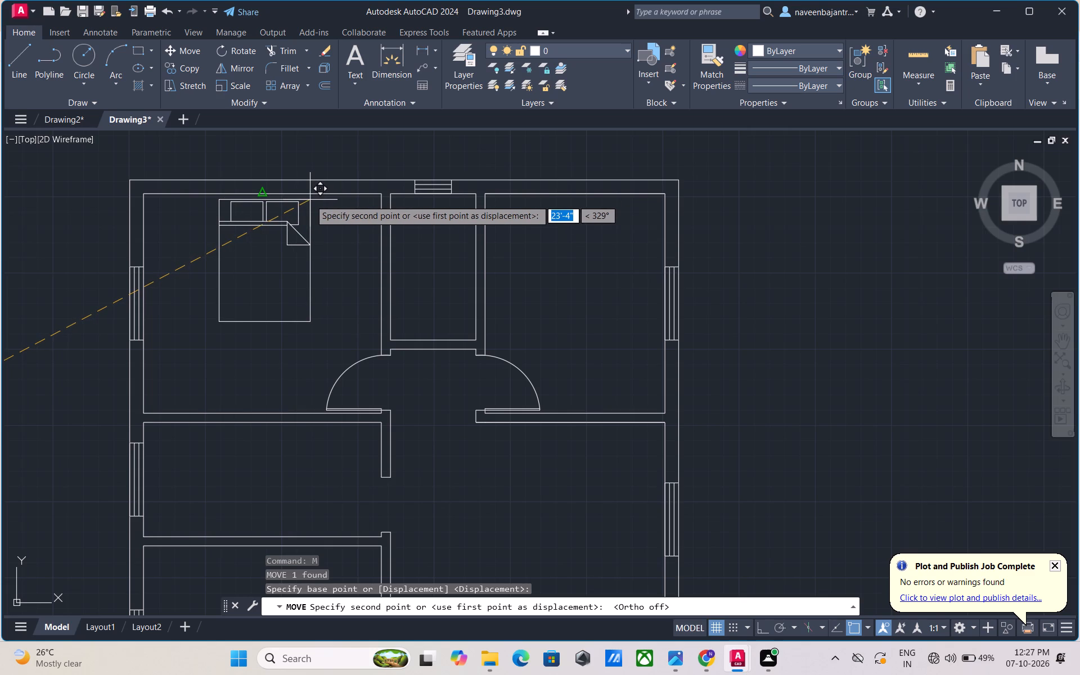
pyautogui.click(310, 200)
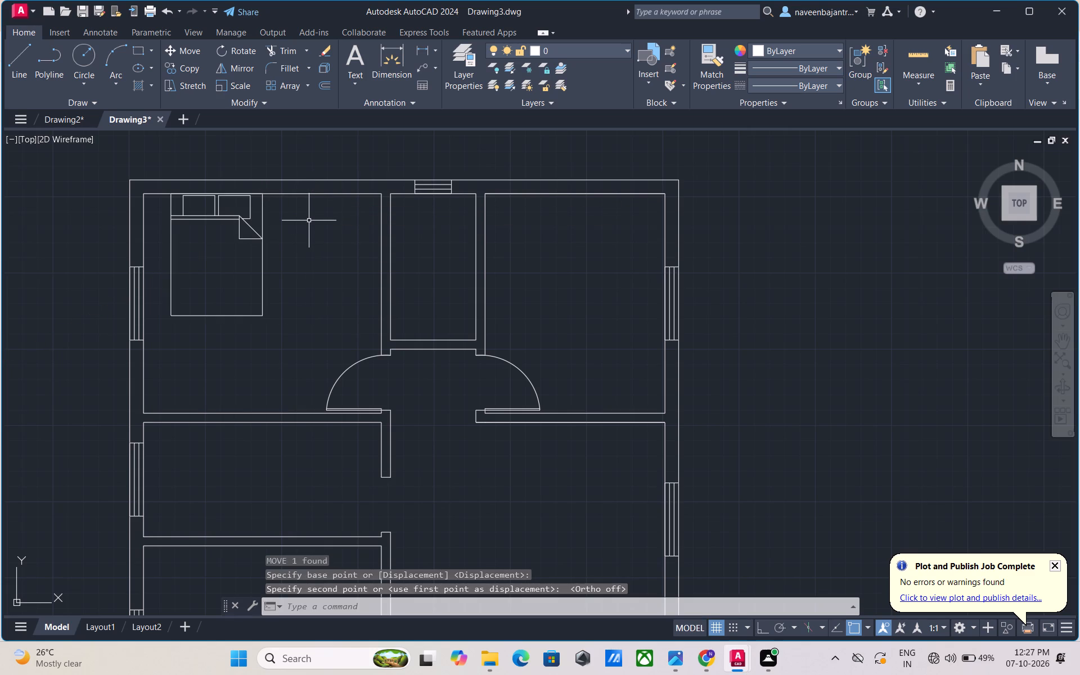
# Shift the bed slightly southeast within the northwest room, leaving a gap between its head and the north wall.
pyautogui.click(264, 238)
pyautogui.write('m')
pyautogui.press('space')
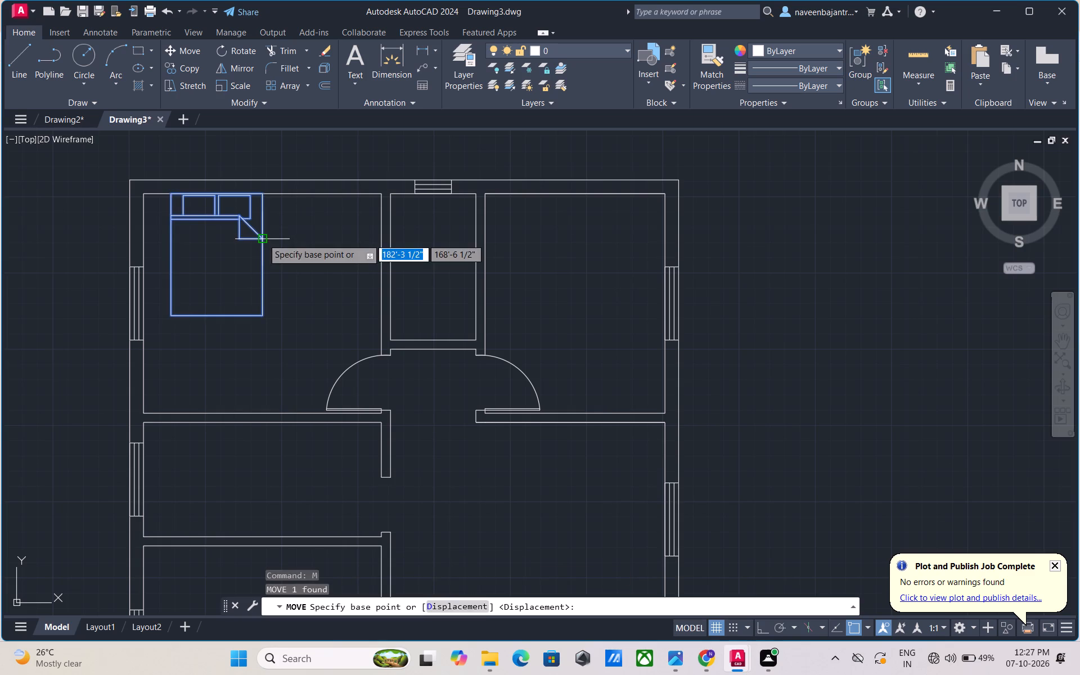
pyautogui.moveTo(263, 238); pyautogui.dragTo(292, 254)
pyautogui.moveTo(292, 254); pyautogui.dragTo(300, 251)
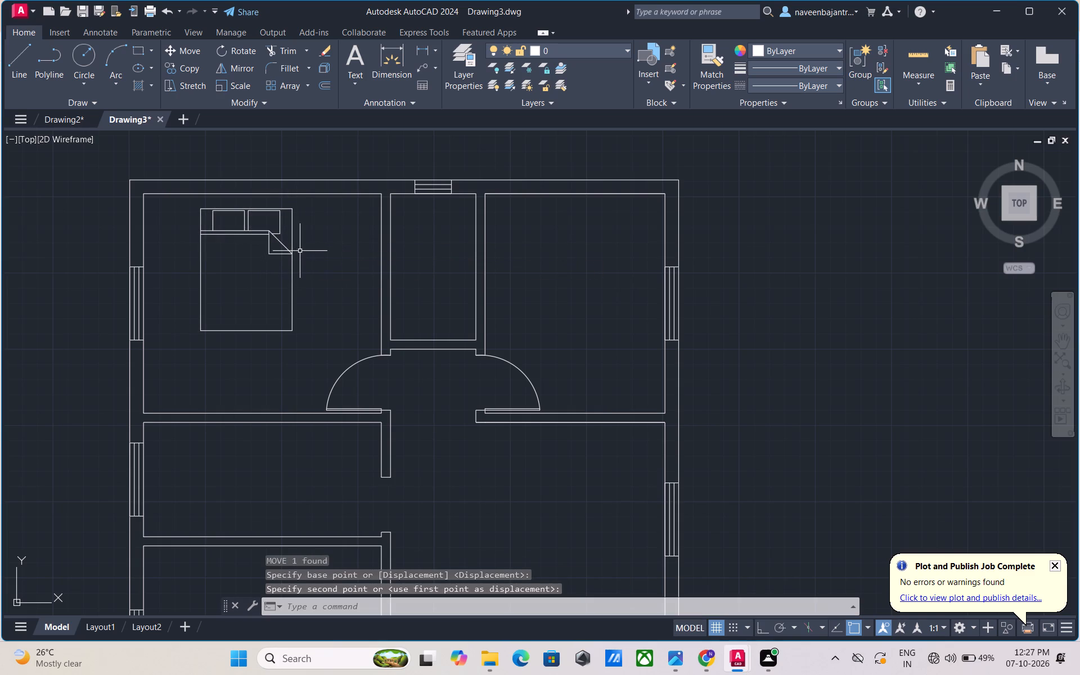
pyautogui.moveTo(300, 251); pyautogui.dragTo(300, 247)
pyautogui.press('Escape')
# Draw two vertical lines from the bed's northeast and northwest corners up past the outer face of the north wall.
pyautogui.scroll(-1, 448, 312)
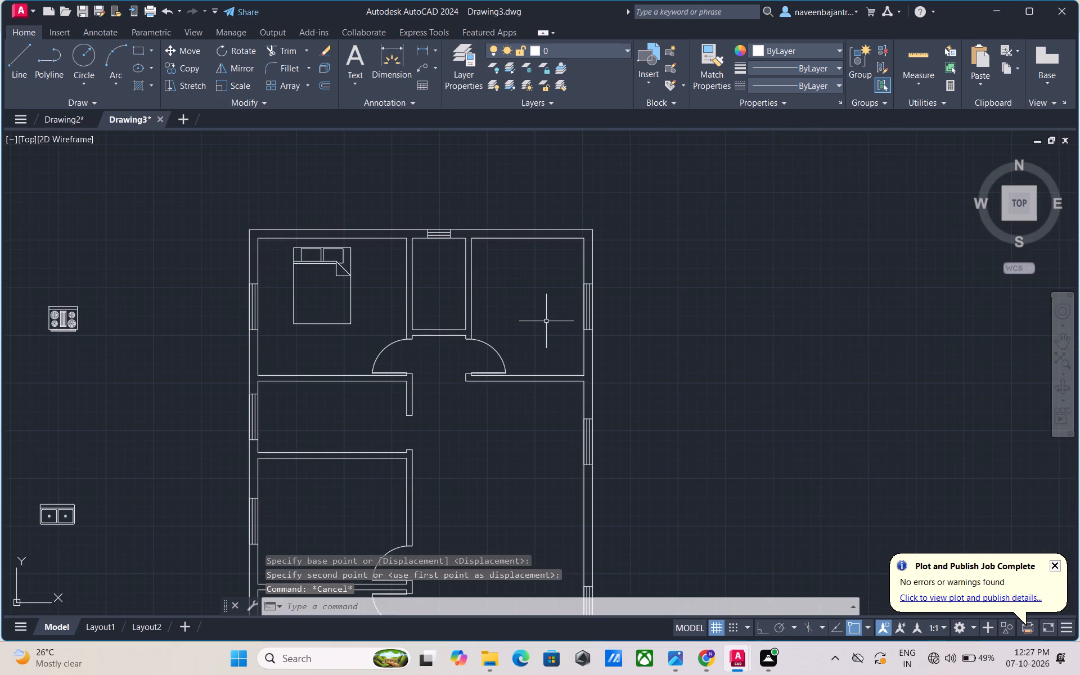
pyautogui.scroll(-1, 546, 321)
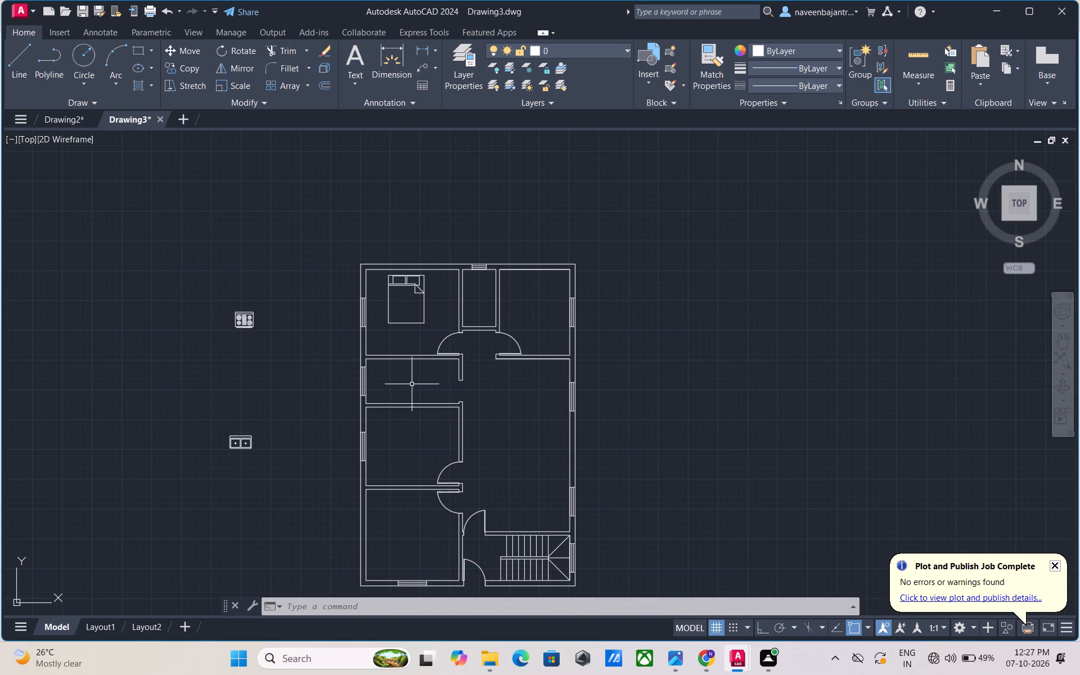
pyautogui.scroll(2, 433, 259)
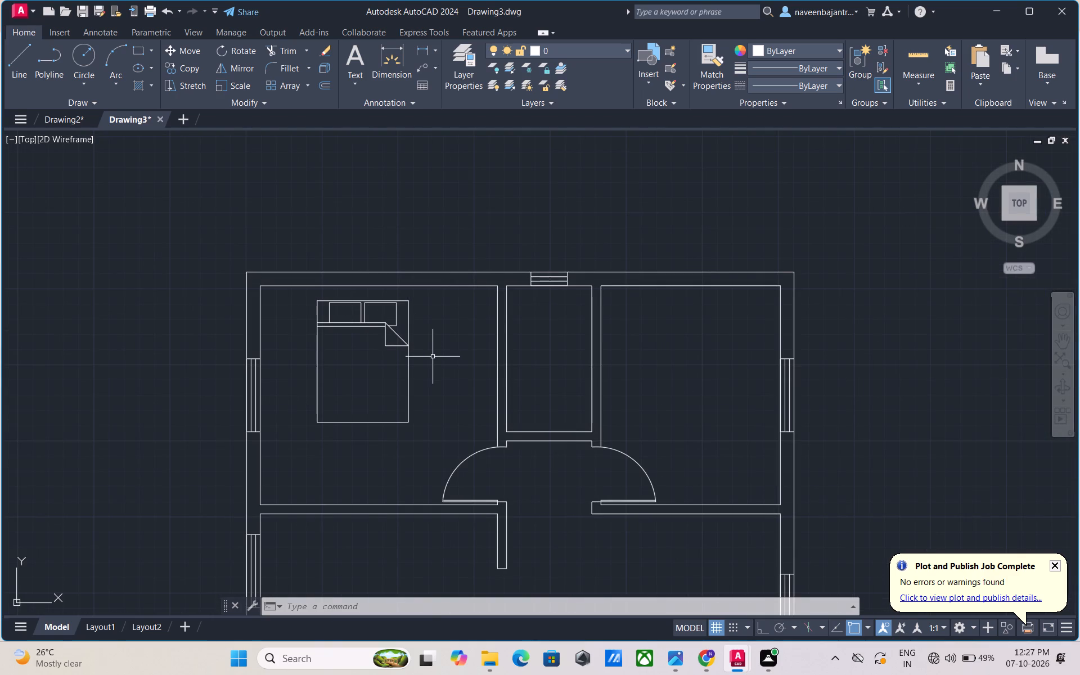
pyautogui.moveTo(433, 357); pyautogui.dragTo(474, 323, button='middle')
pyautogui.scroll(1, 477, 321)
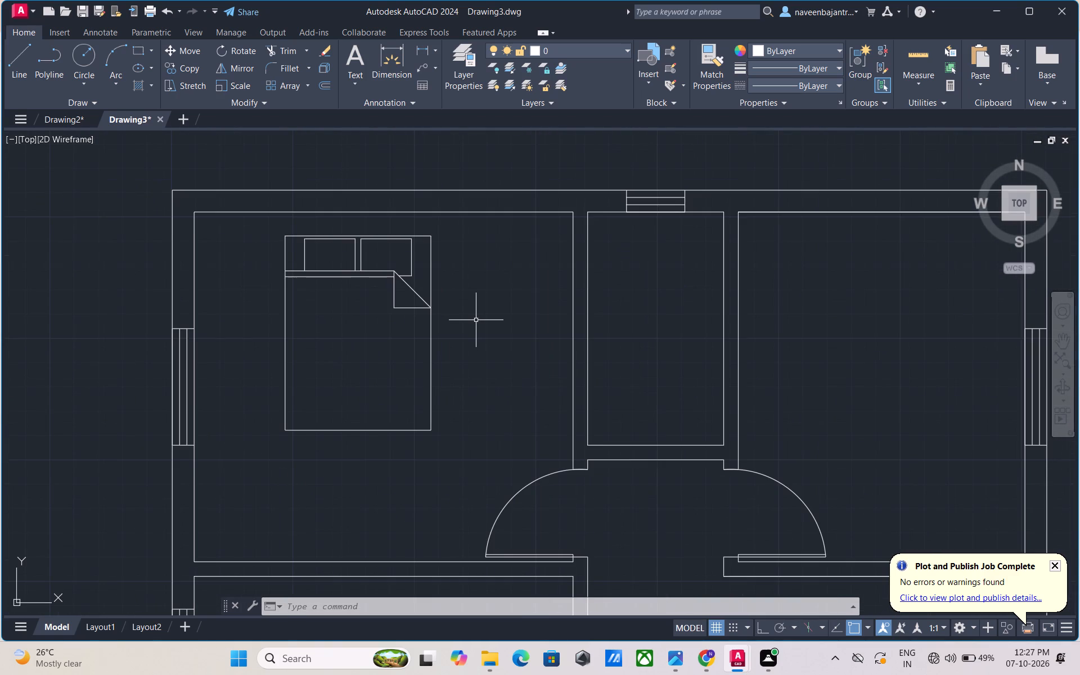
pyautogui.write('l')
pyautogui.press('space')
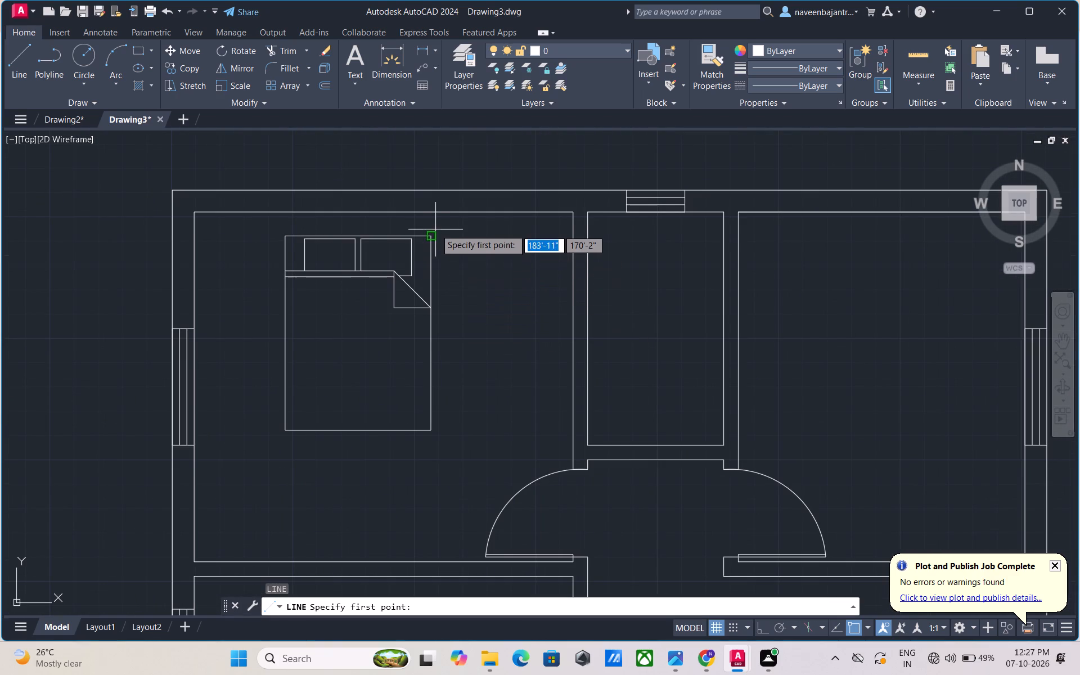
pyautogui.click(431, 237)
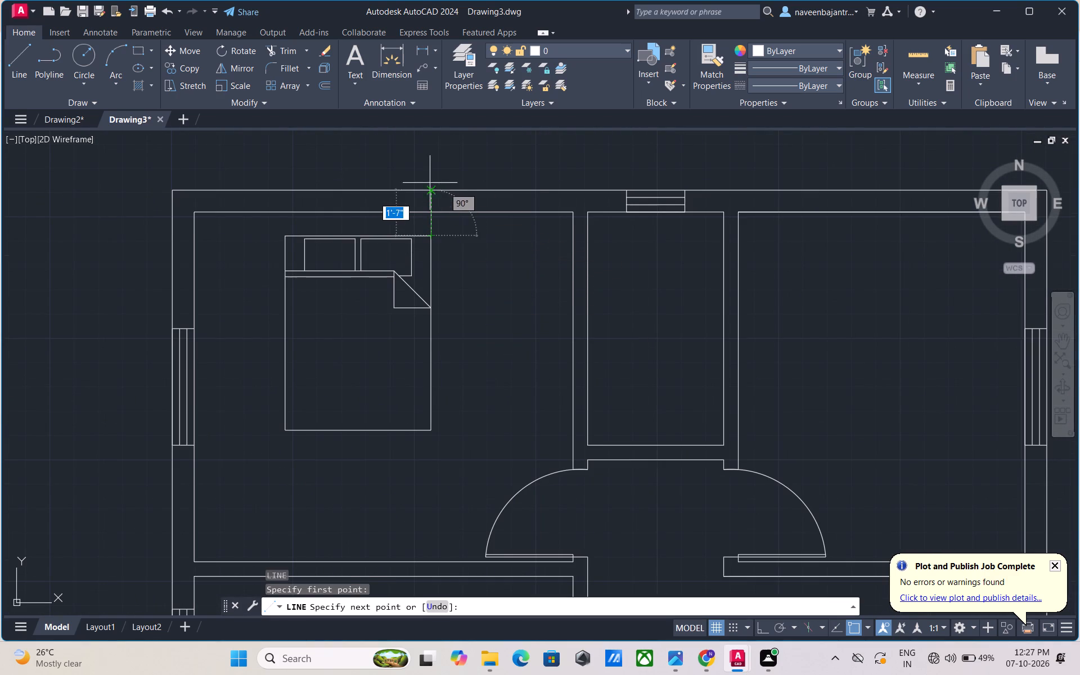
pyautogui.click(430, 181)
pyautogui.press('Escape')
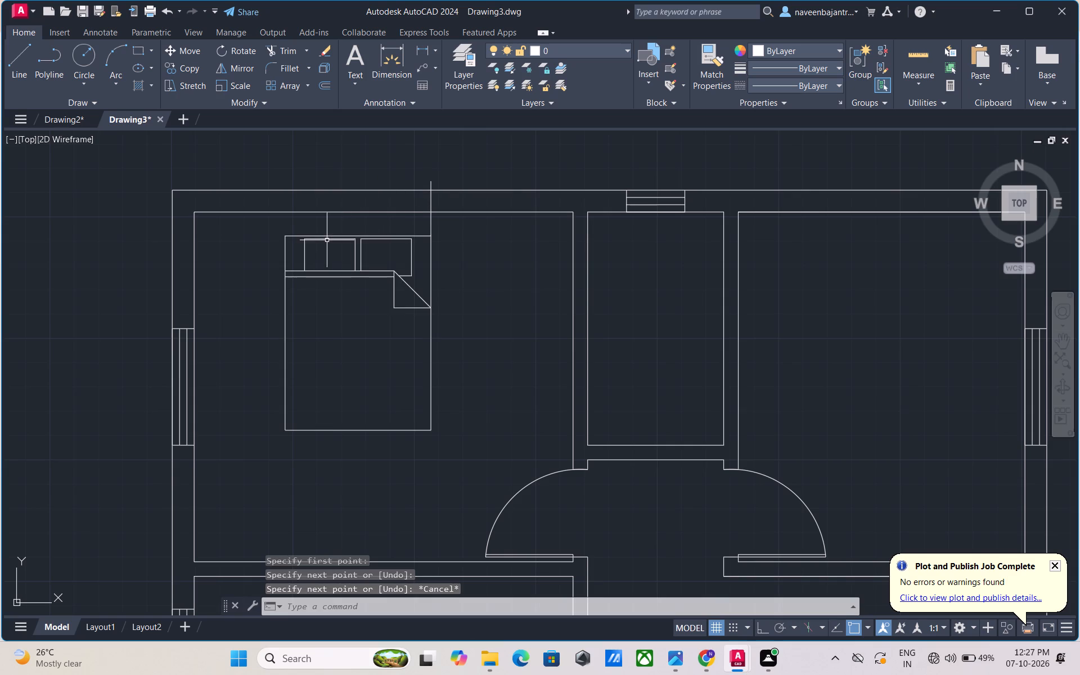
pyautogui.press('l')
pyautogui.press('space')
pyautogui.click(287, 237)
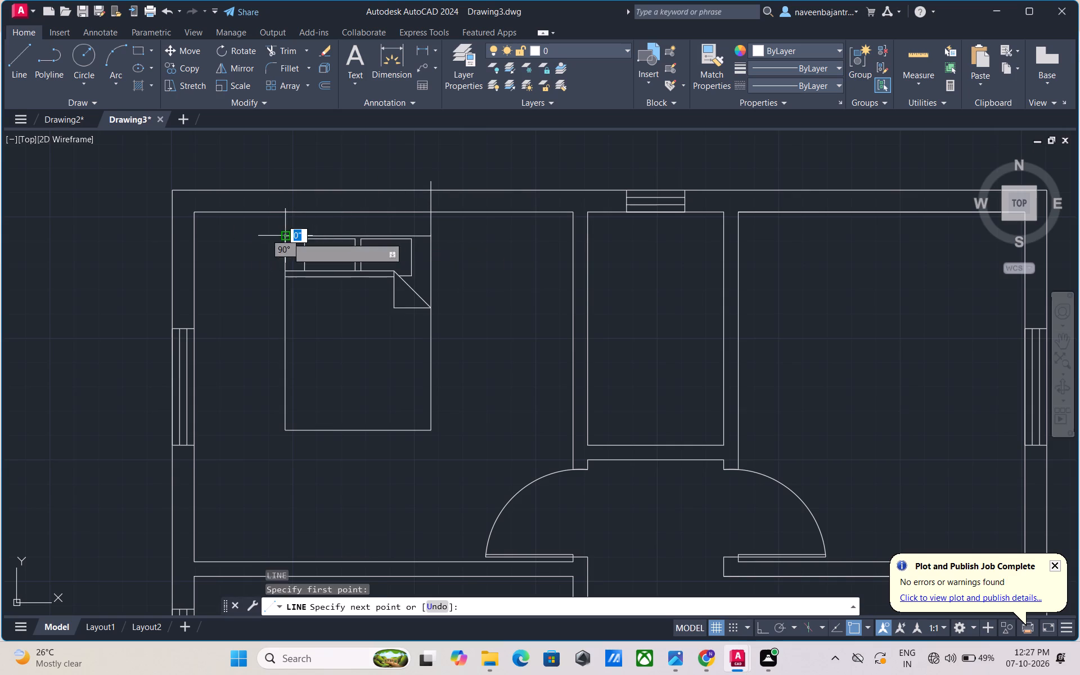
pyautogui.click(287, 171)
pyautogui.press('Escape')
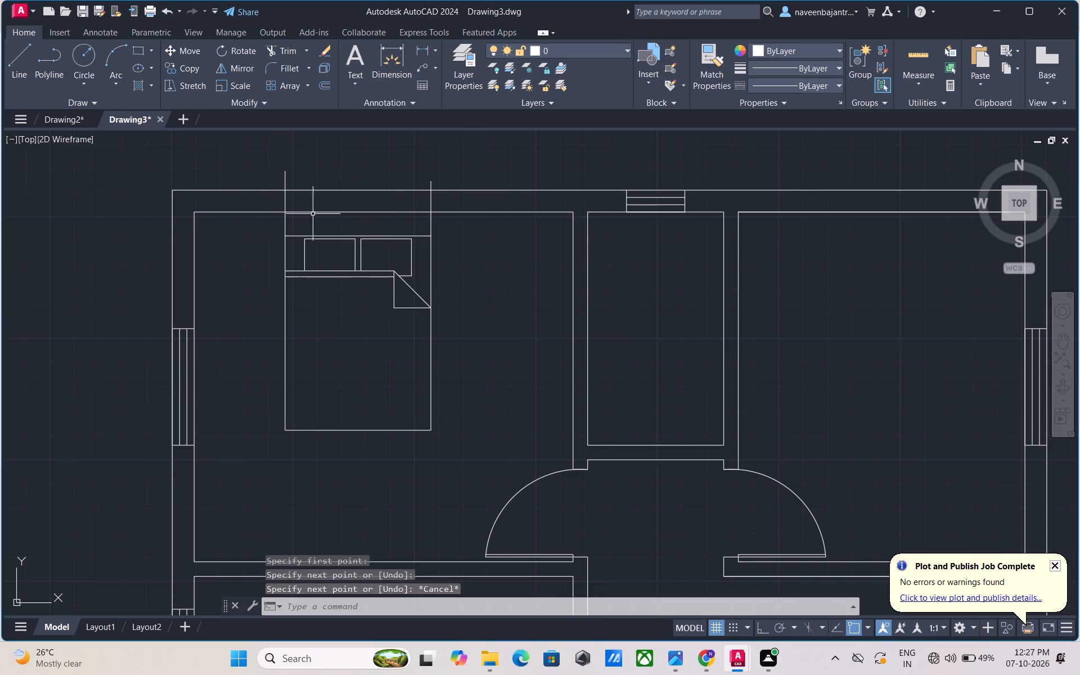
# Trim the two vertical lines above the northwest room's bed back to the inner face of the north wall.
pyautogui.press('t')
pyautogui.press('r')
pyautogui.press('space')
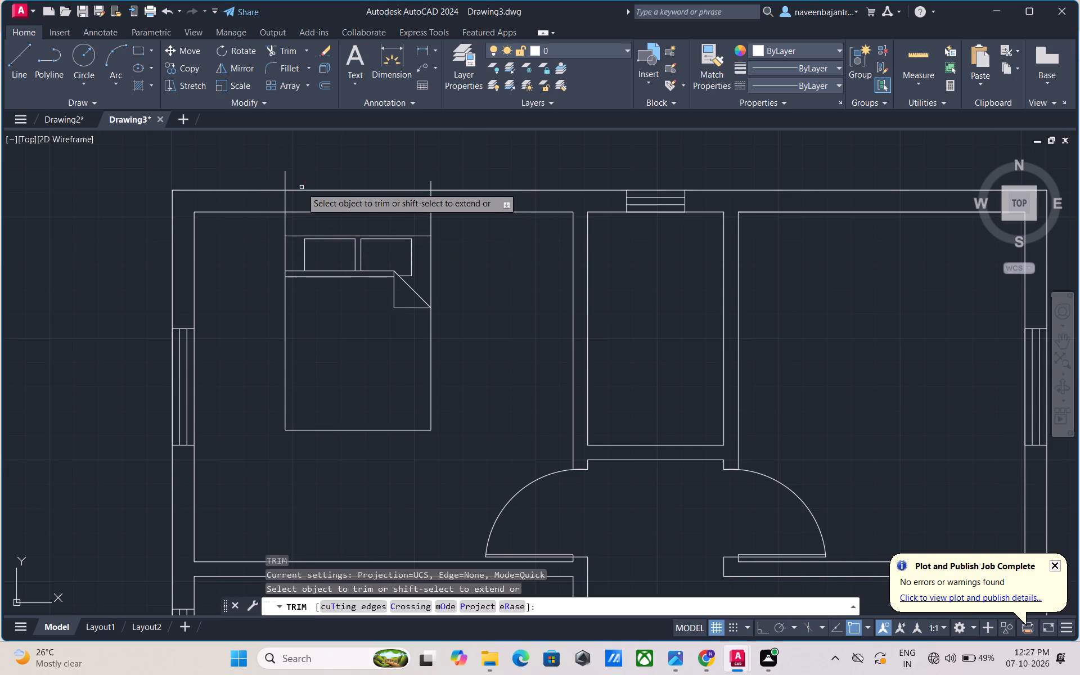
pyautogui.click(285, 178)
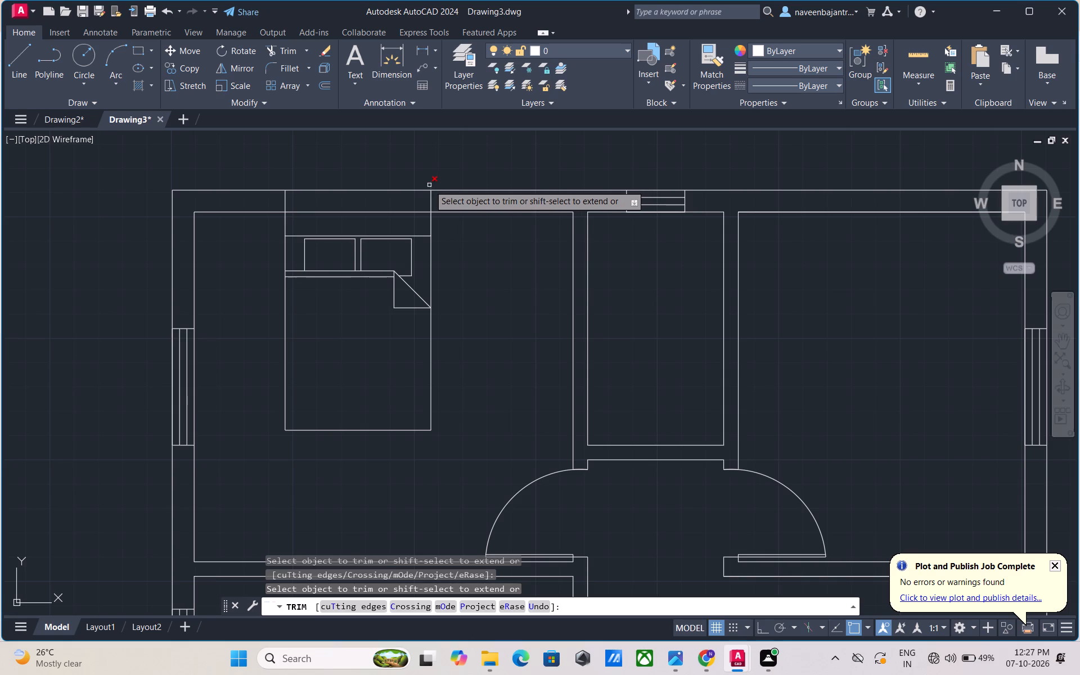
pyautogui.click(429, 185)
pyautogui.click(430, 204)
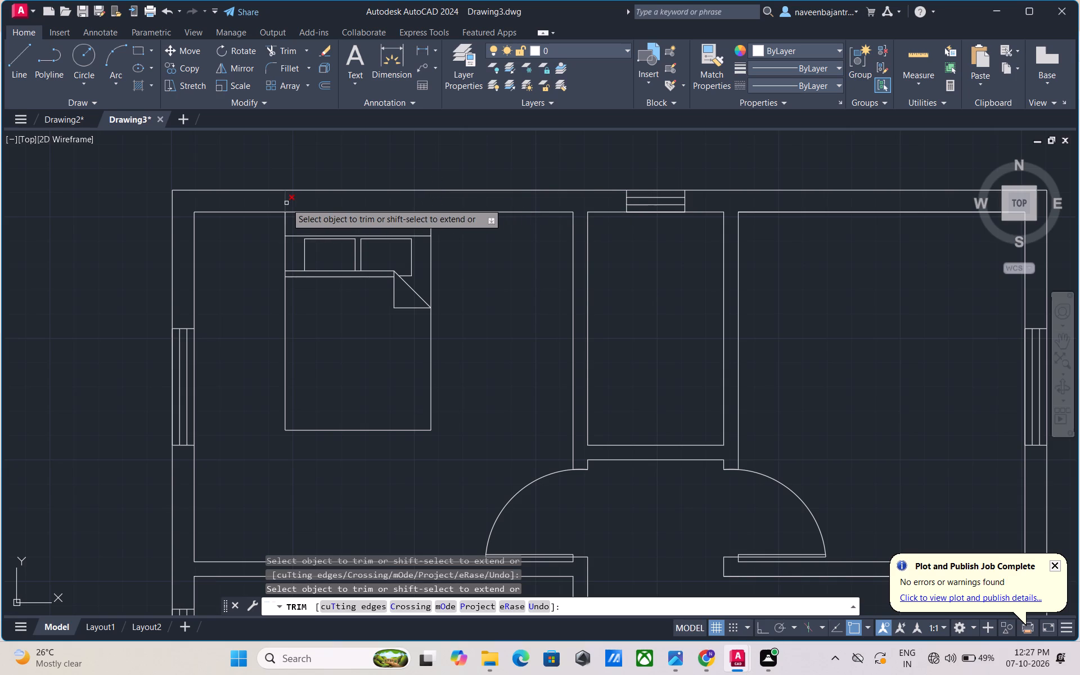
pyautogui.click(286, 203)
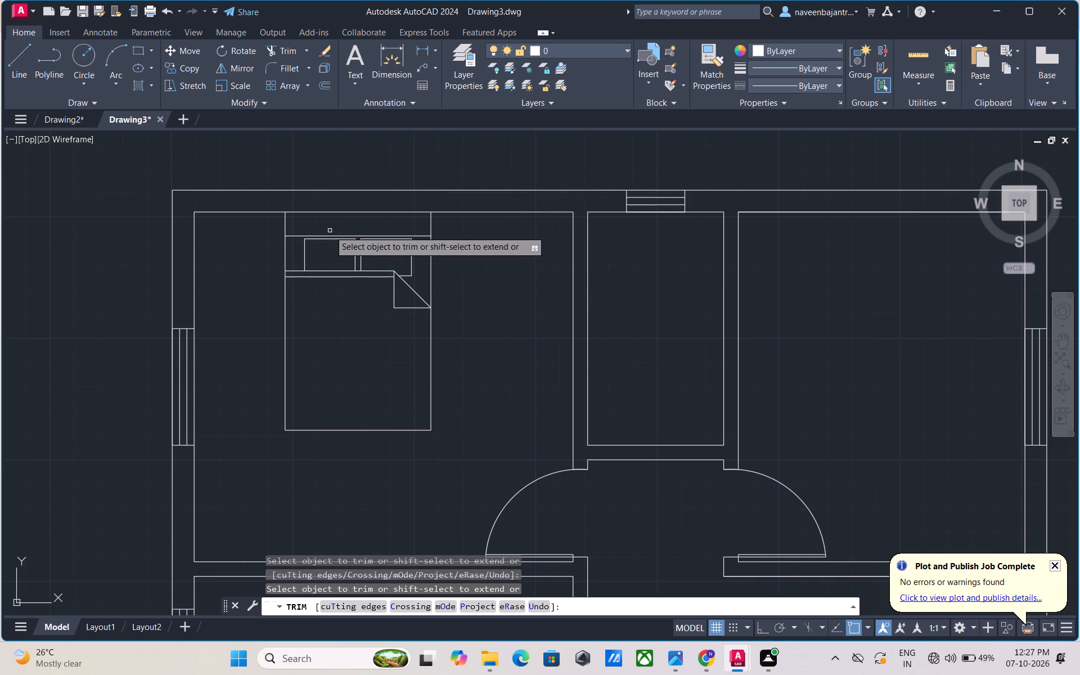
pyautogui.scroll(-2, 291, 281)
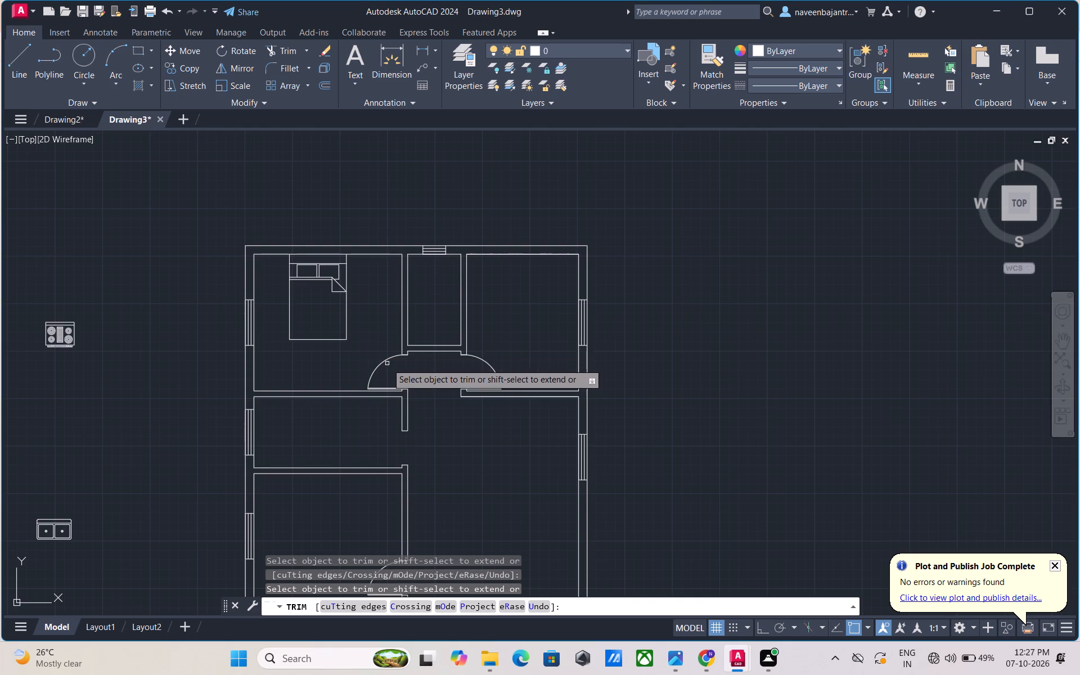
pyautogui.scroll(-1, 400, 381)
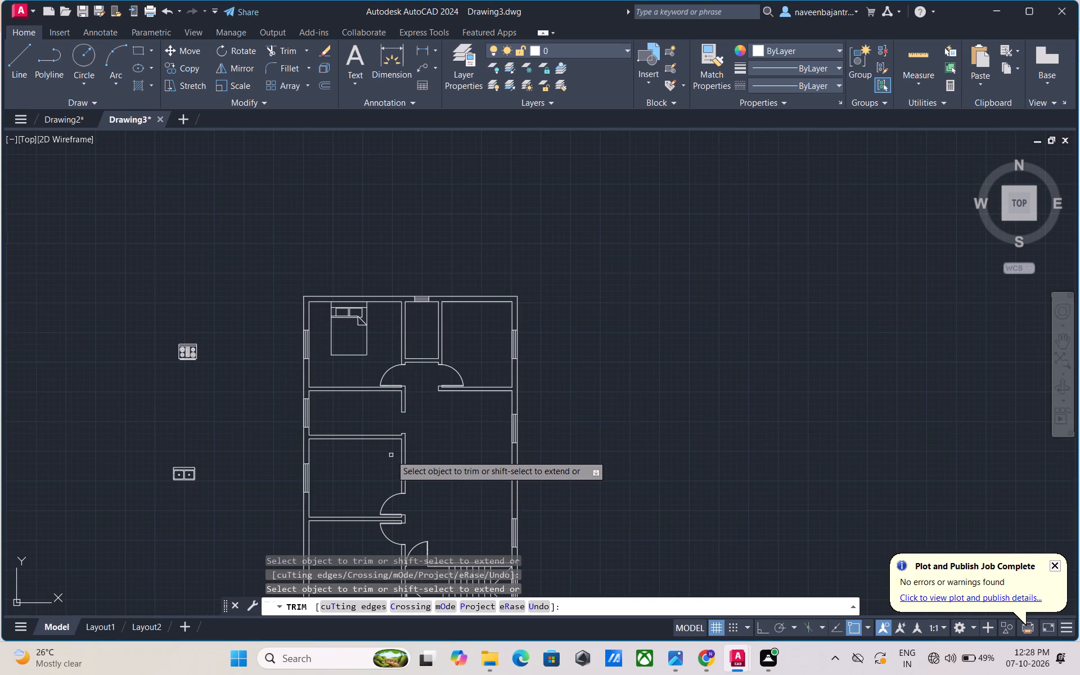
pyautogui.moveTo(428, 451); pyautogui.dragTo(453, 403, button='middle')
pyautogui.scroll(1, 453, 384)
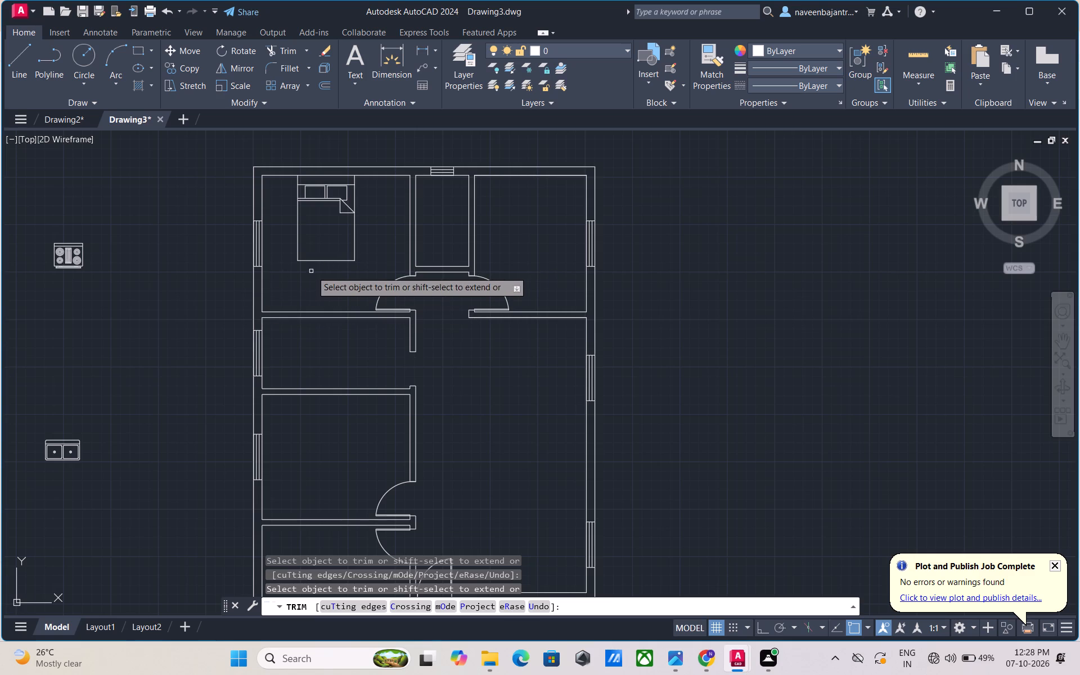
pyautogui.scroll(-1, 313, 271)
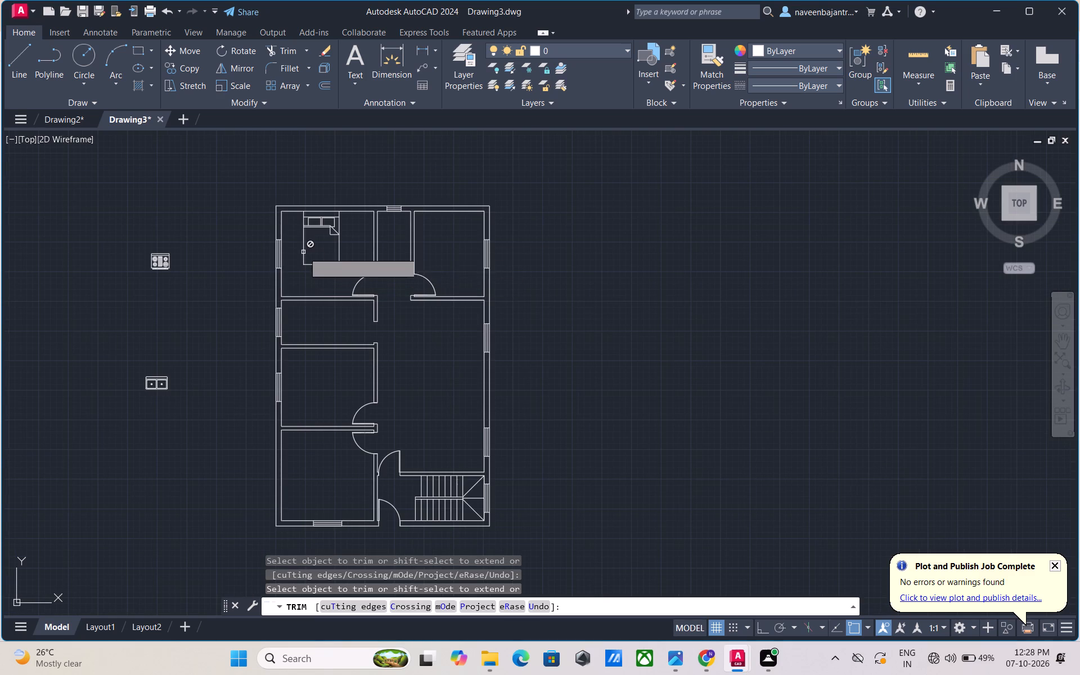
pyautogui.press('Escape')
# Copy the northwest room's bed by its southwest corner to the open area west of the plan, between the range and the sink.
pyautogui.click(302, 246)
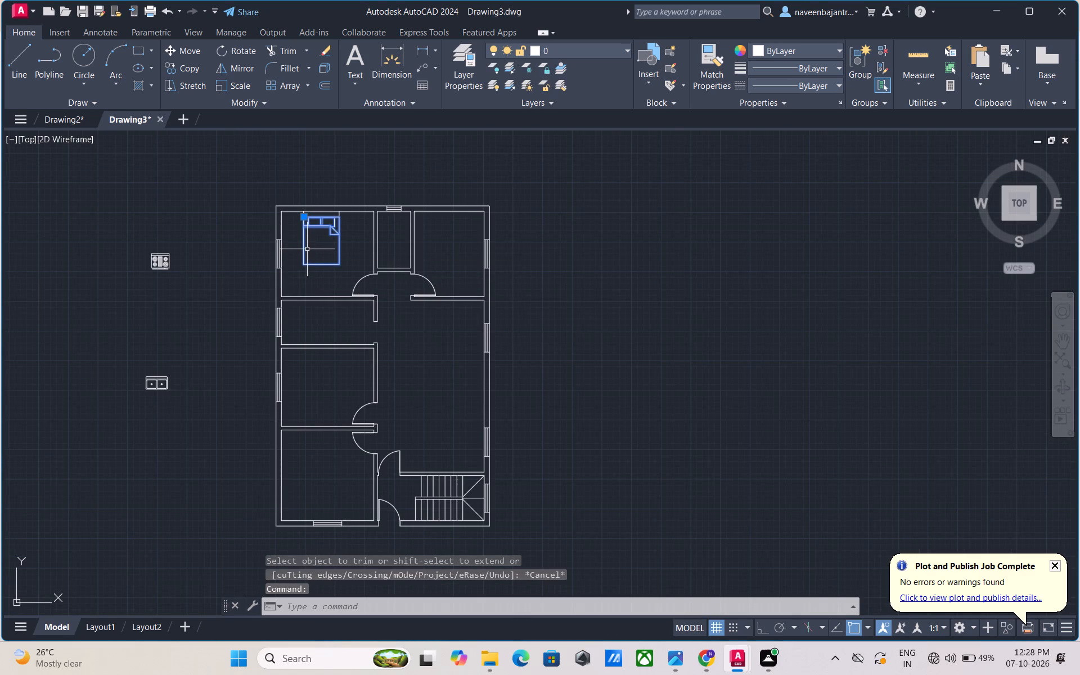
pyautogui.press('c')
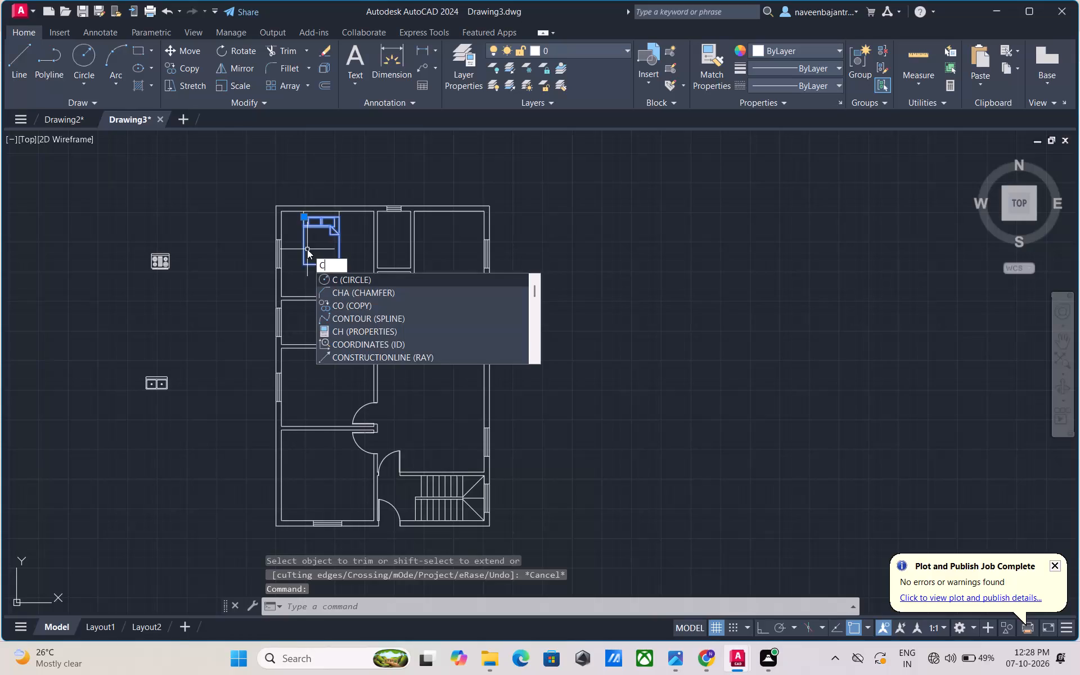
pyautogui.write('o')
pyautogui.press('space')
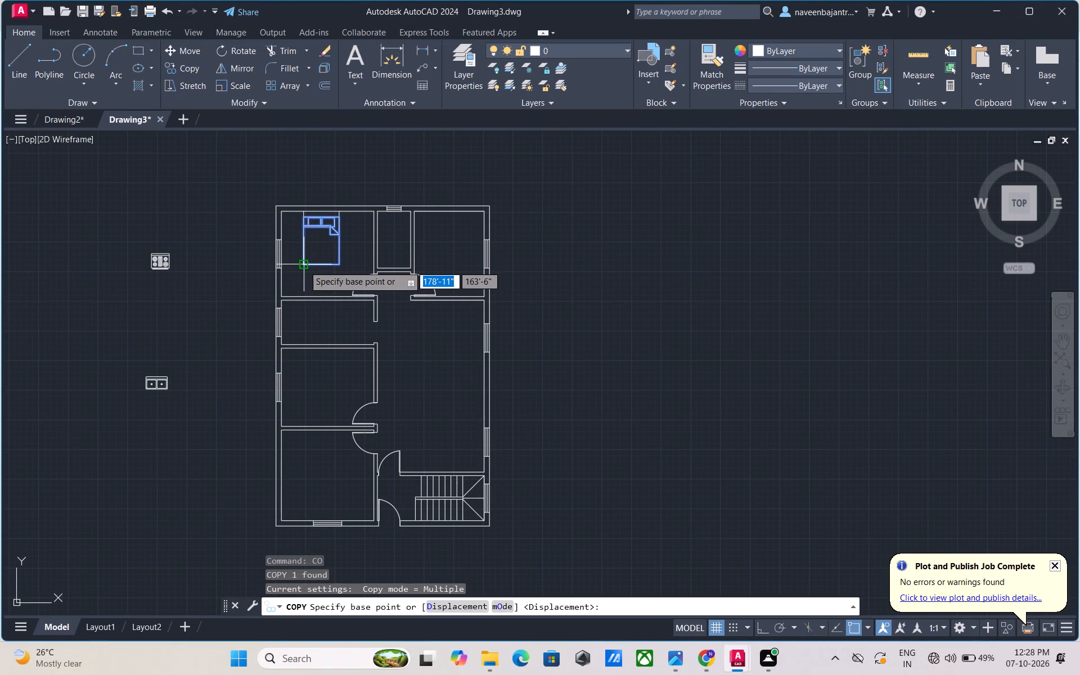
pyautogui.click(304, 265)
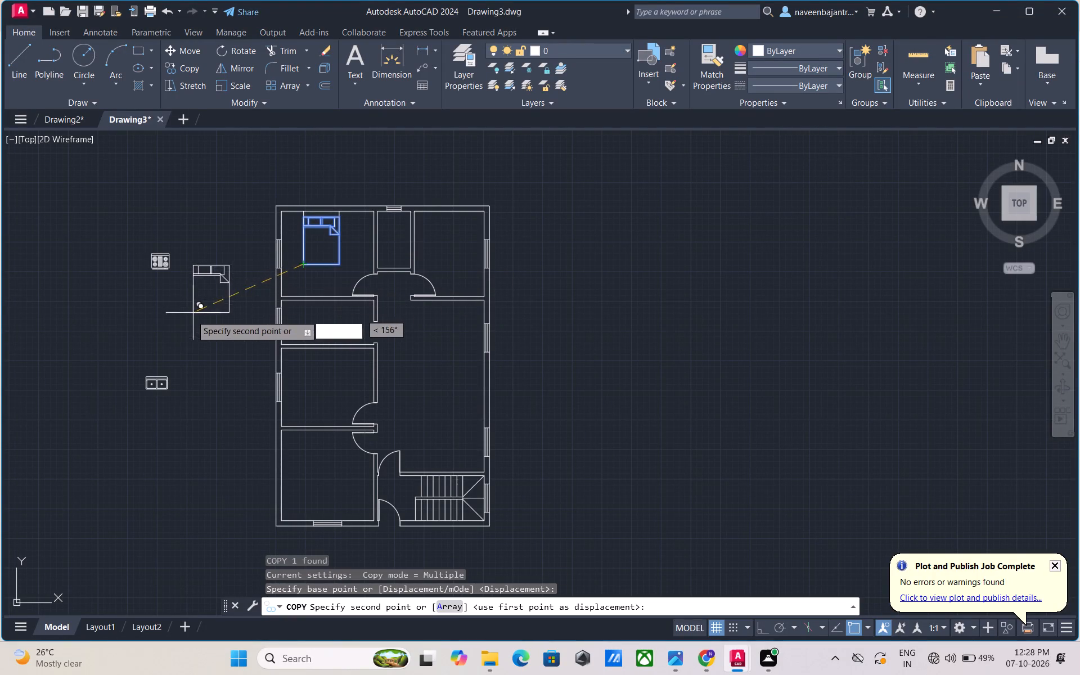
pyautogui.click(178, 340)
pyautogui.press('Escape')
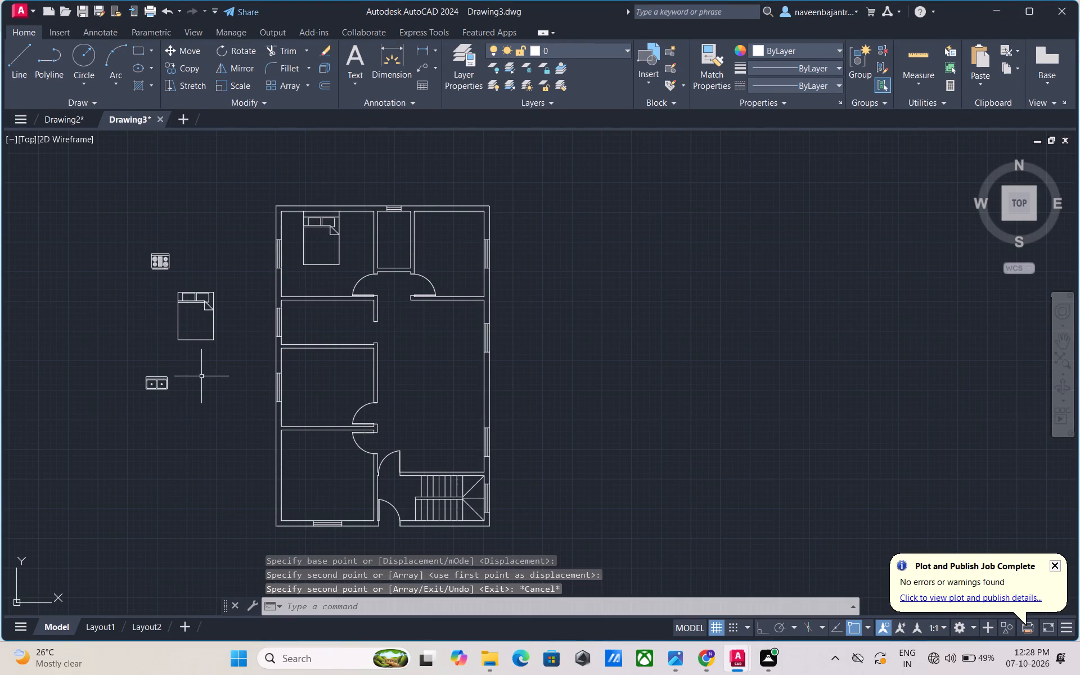
# Move the copied bed by its southeast corner into the west room directly north of the southwest room, leaving a gap at its head.
pyautogui.click(214, 338)
pyautogui.write('m')
pyautogui.press('space')
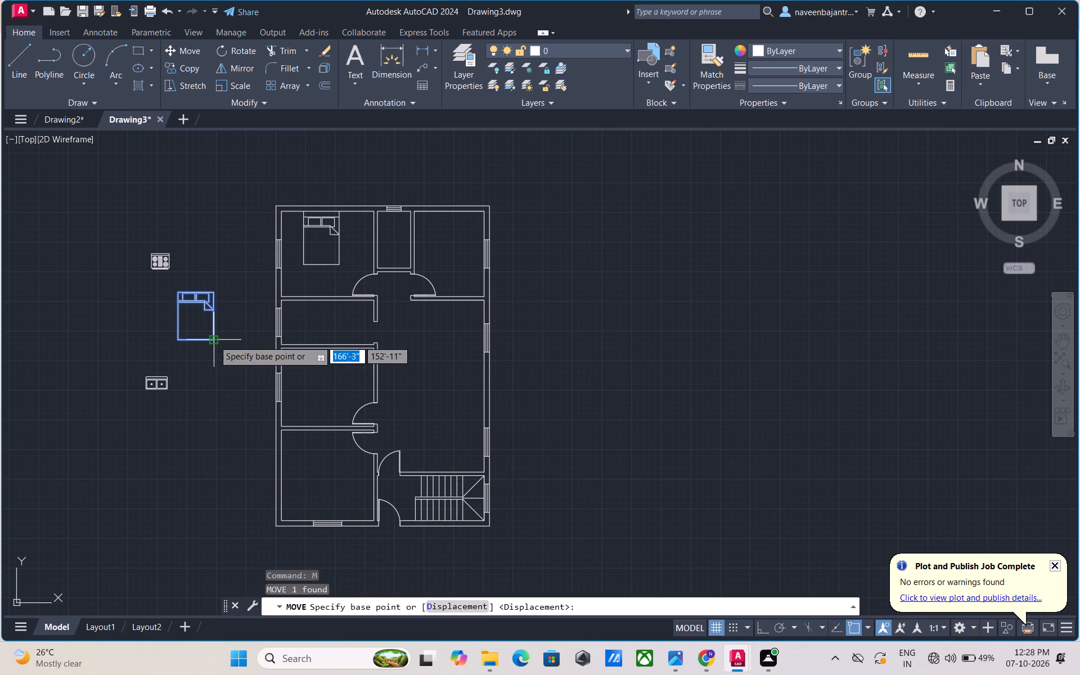
pyautogui.click(214, 340)
pyautogui.scroll(1, 337, 396)
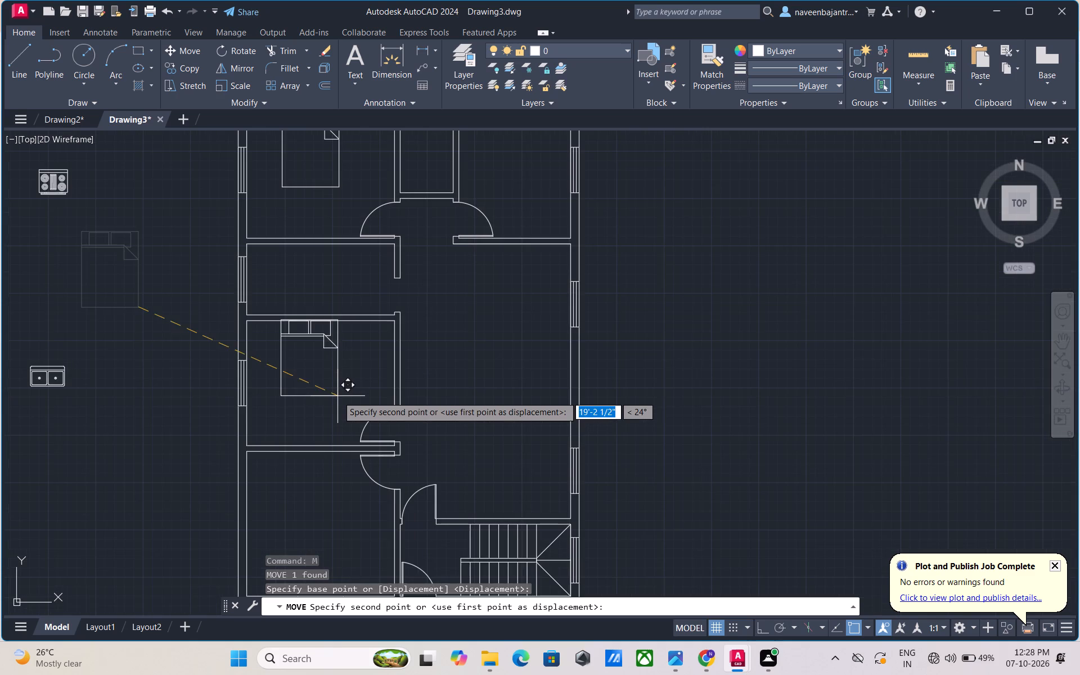
pyautogui.scroll(1, 339, 396)
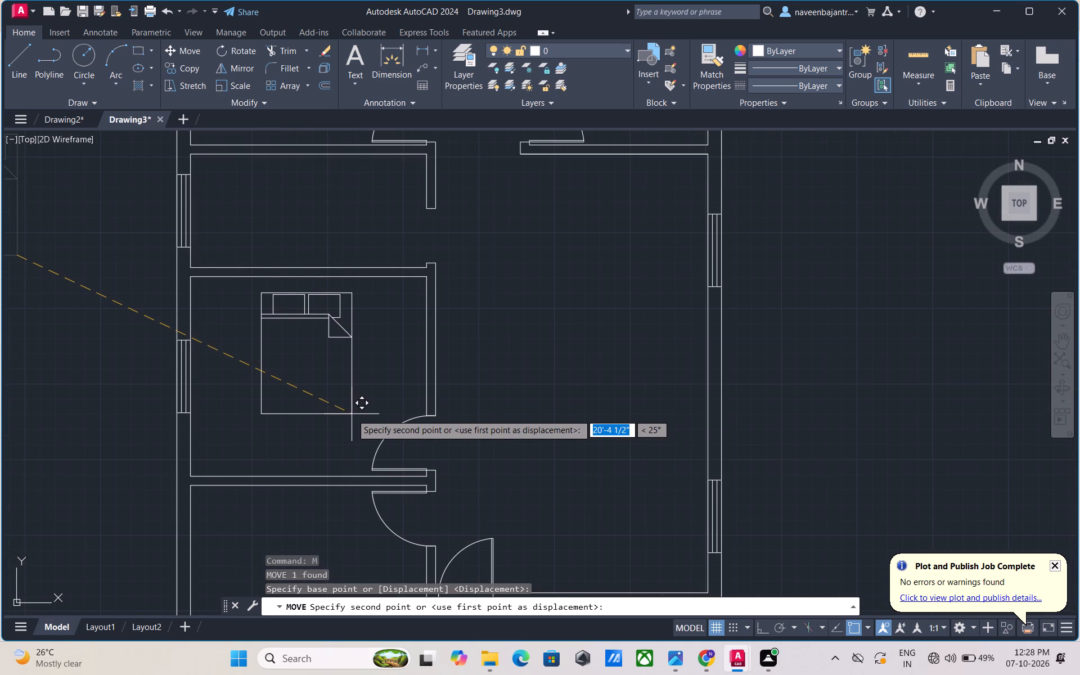
pyautogui.click(352, 414)
pyautogui.press('Escape')
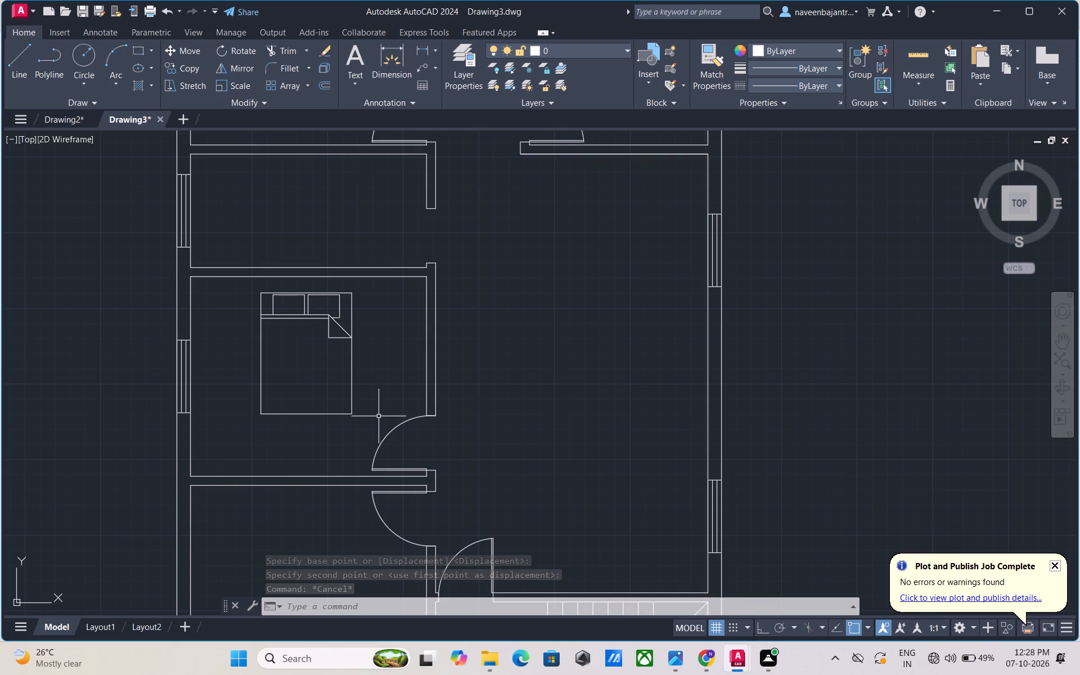
# Draw two vertical lines from this bed's northeast and northwest corners up past both faces of the room's north wall.
pyautogui.write('l')
pyautogui.press('space')
pyautogui.scroll(1, 379, 412)
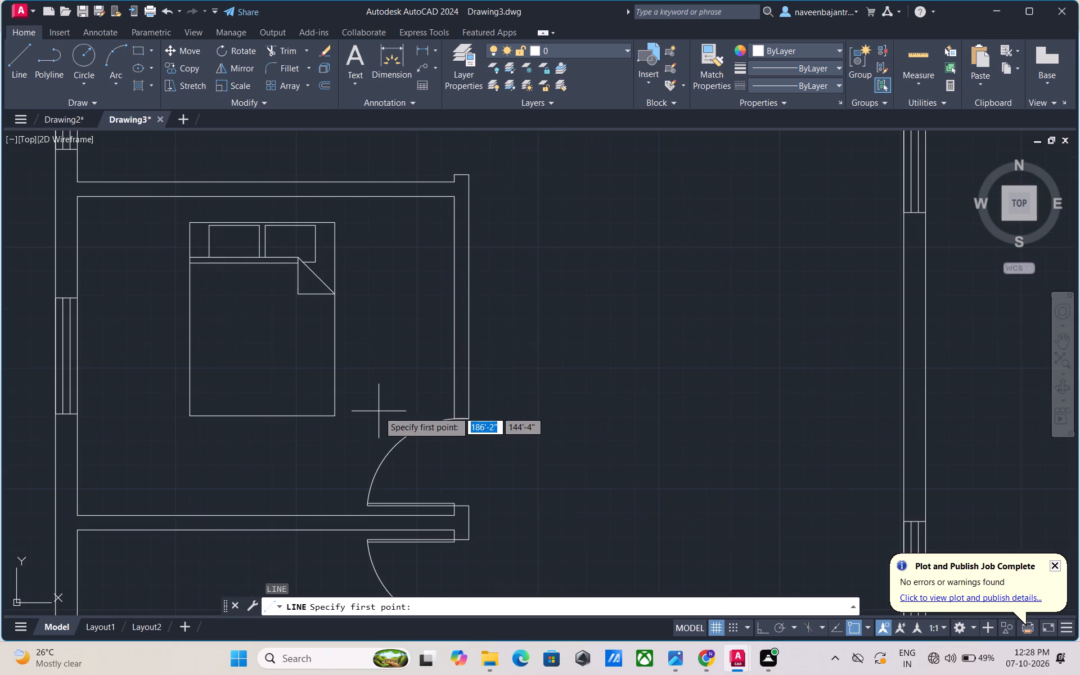
pyautogui.click(338, 225)
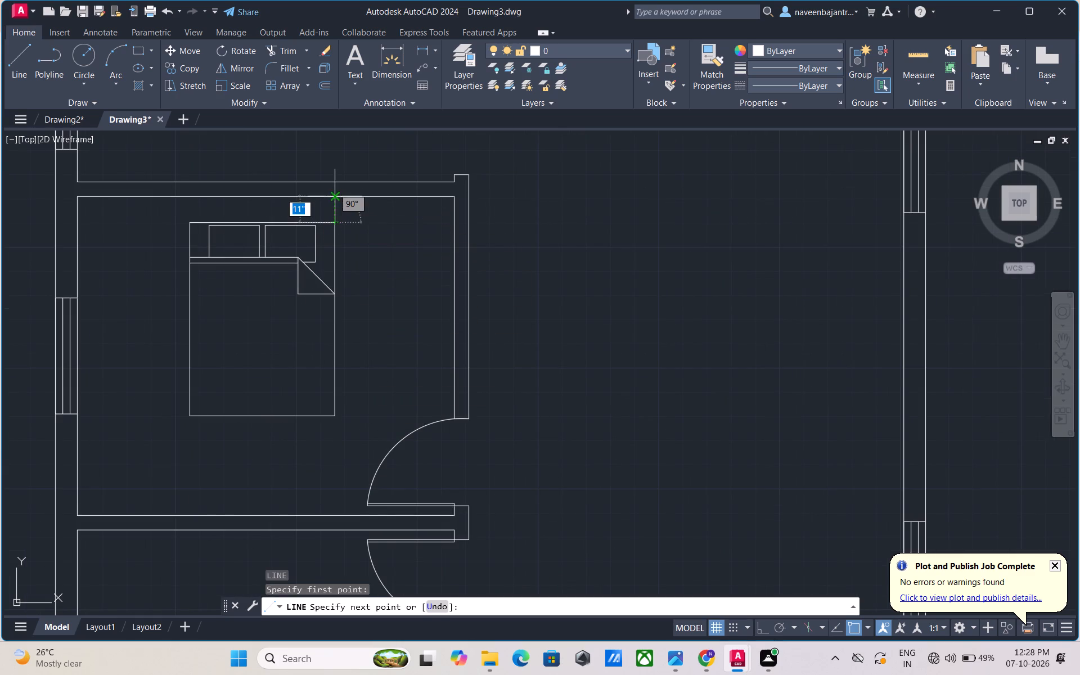
pyautogui.click(334, 169)
pyautogui.press('Escape')
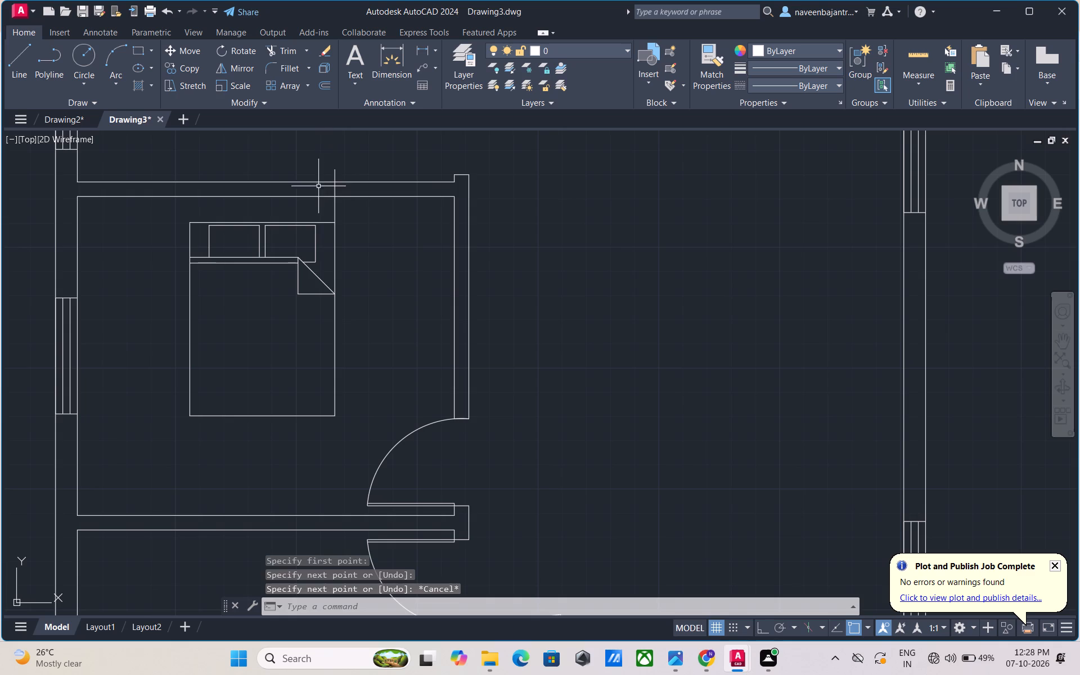
pyautogui.press('l')
pyautogui.press('space')
pyautogui.click(193, 226)
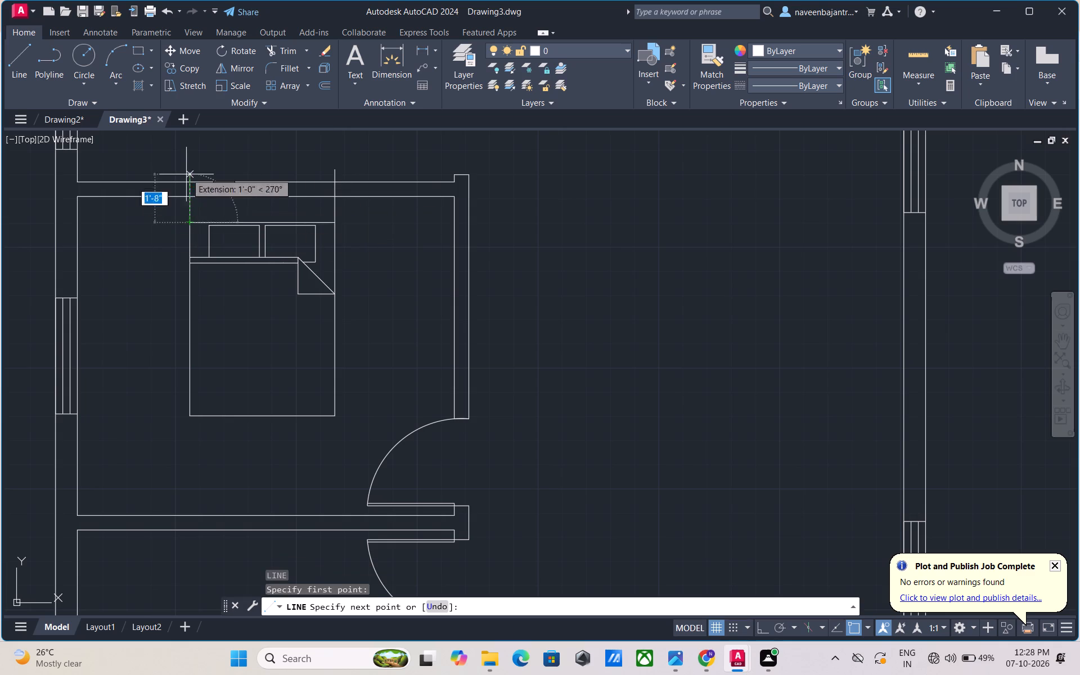
pyautogui.click(184, 160)
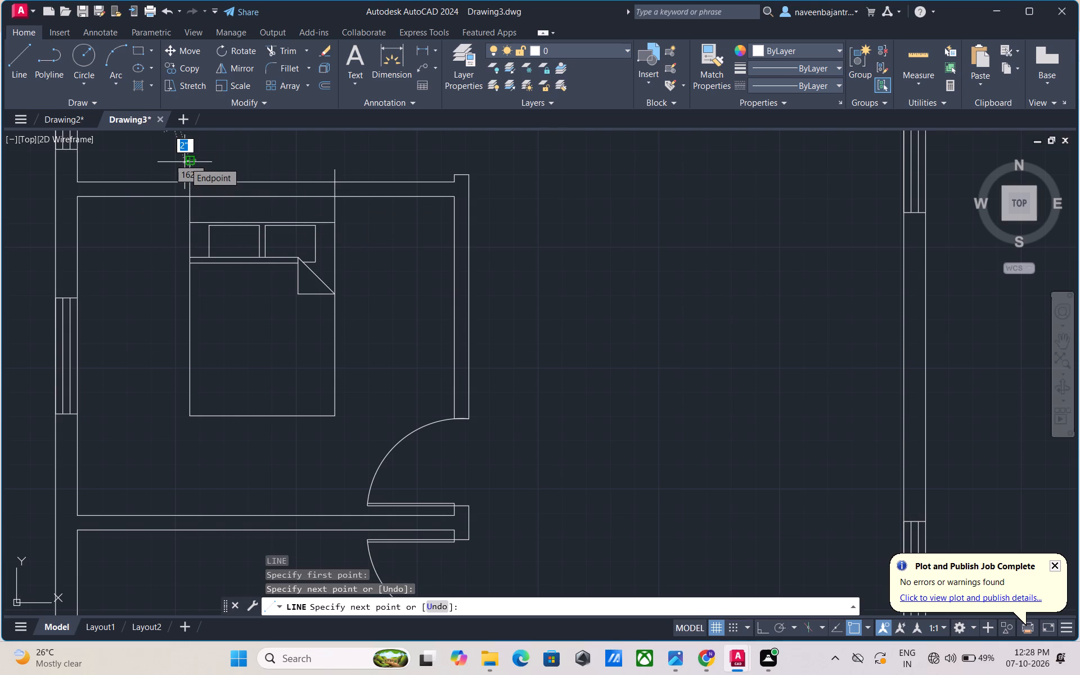
pyautogui.press('Escape')
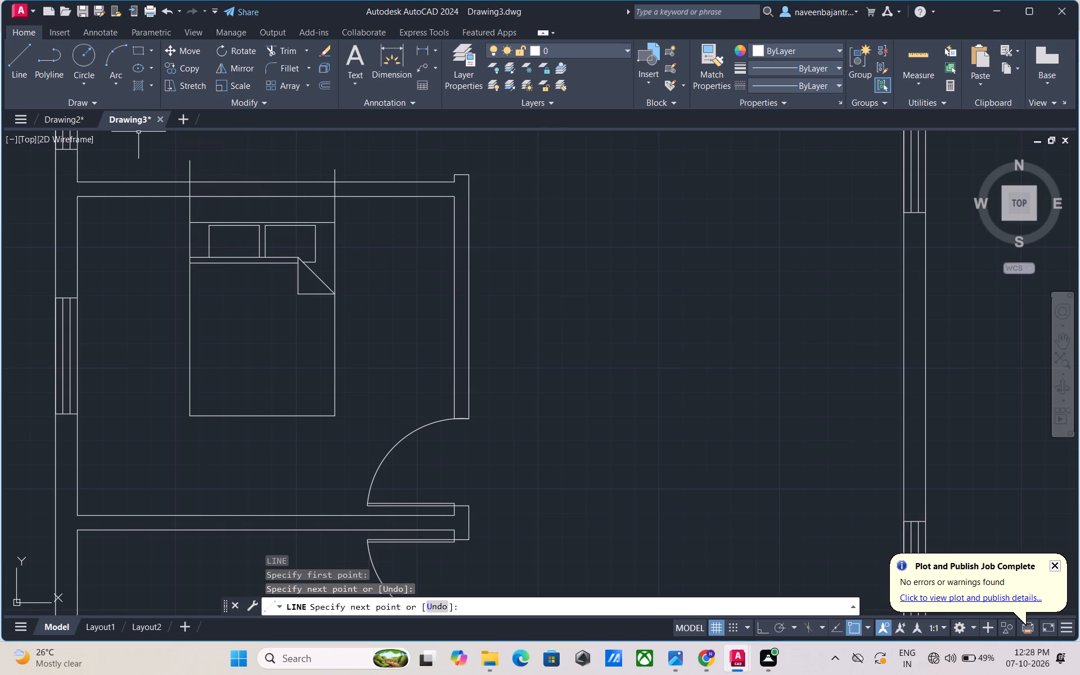
# Trim both new vertical lines back to the inner face of the room's north wall.
pyautogui.write('tr')
pyautogui.press('space')
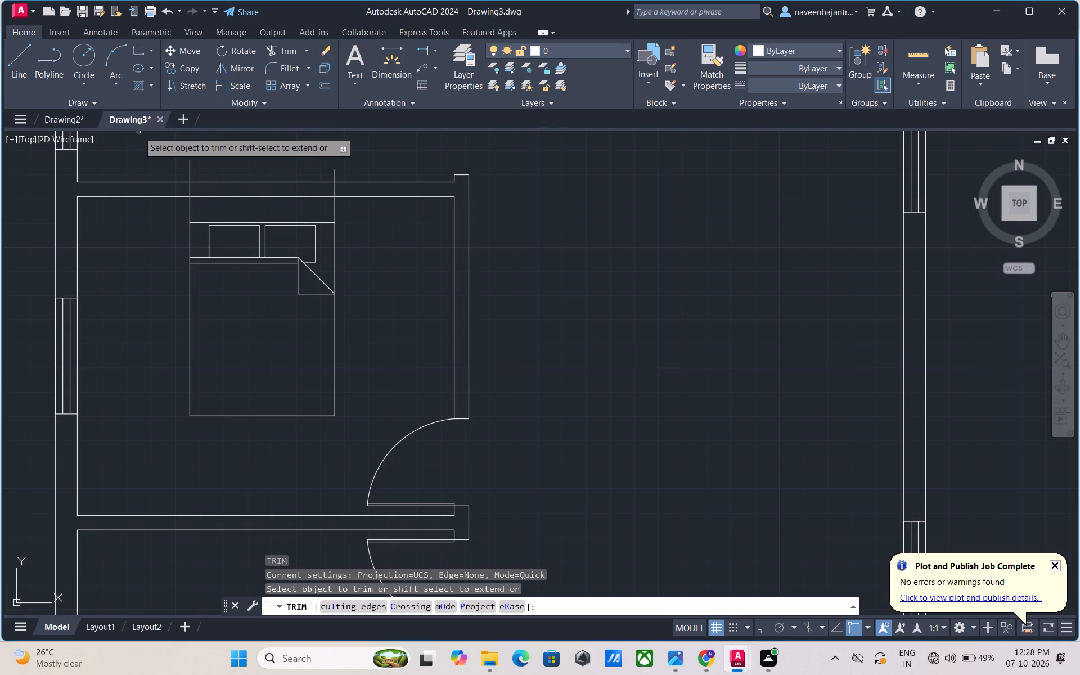
pyautogui.click(191, 171)
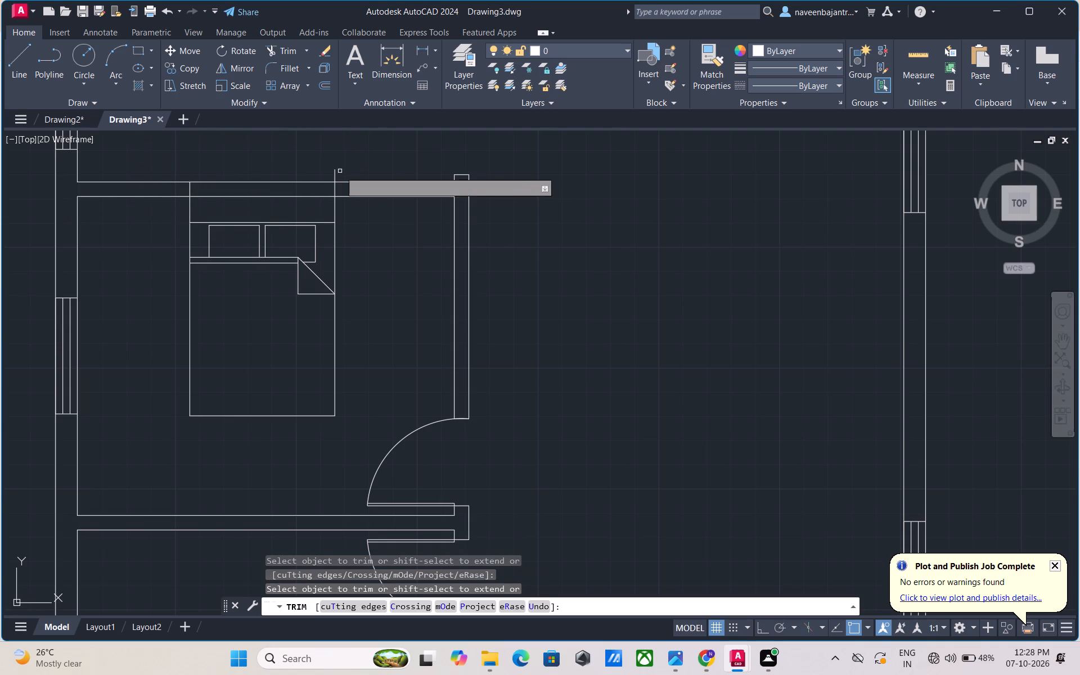
pyautogui.click(335, 175)
pyautogui.click(336, 190)
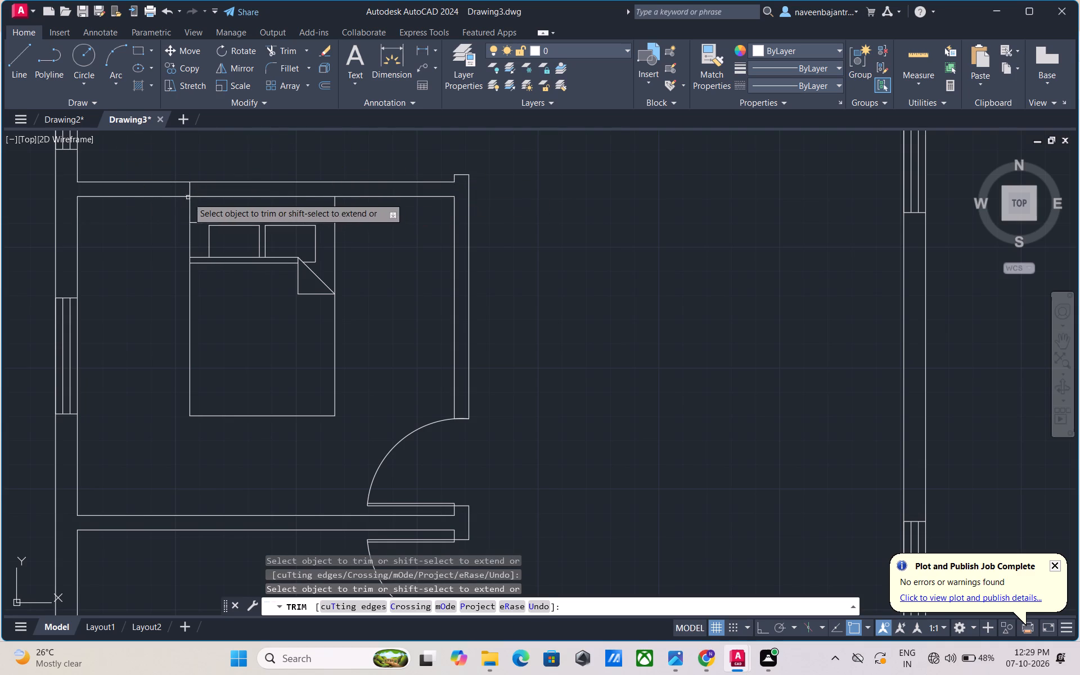
pyautogui.click(190, 190)
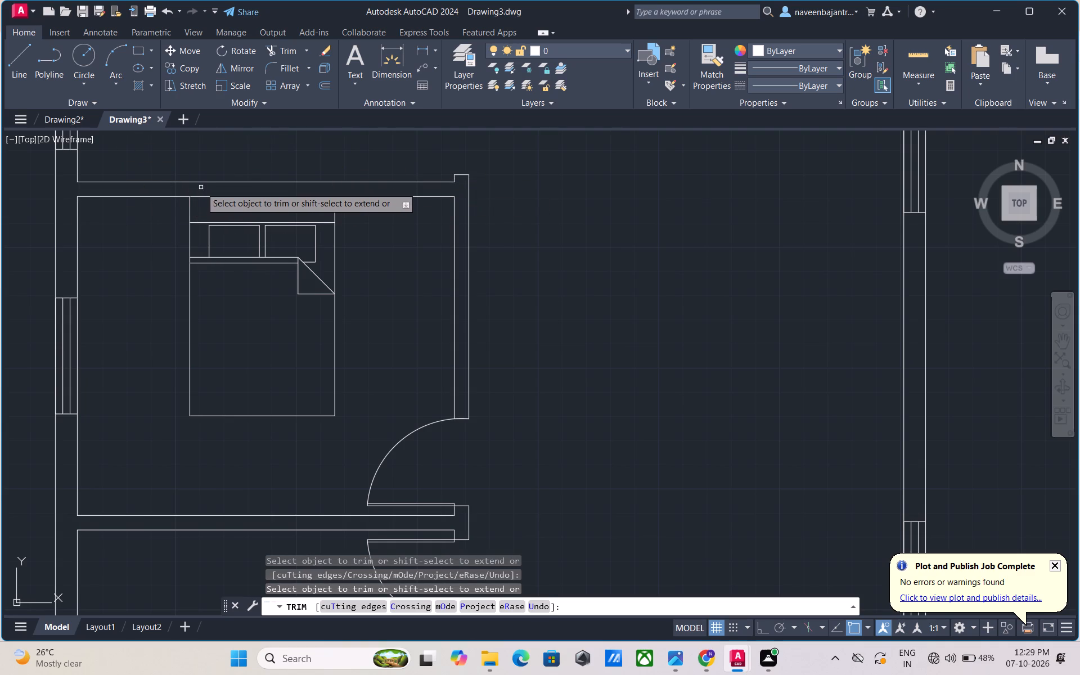
pyautogui.scroll(-2, 217, 189)
pyautogui.scroll(-1, 252, 222)
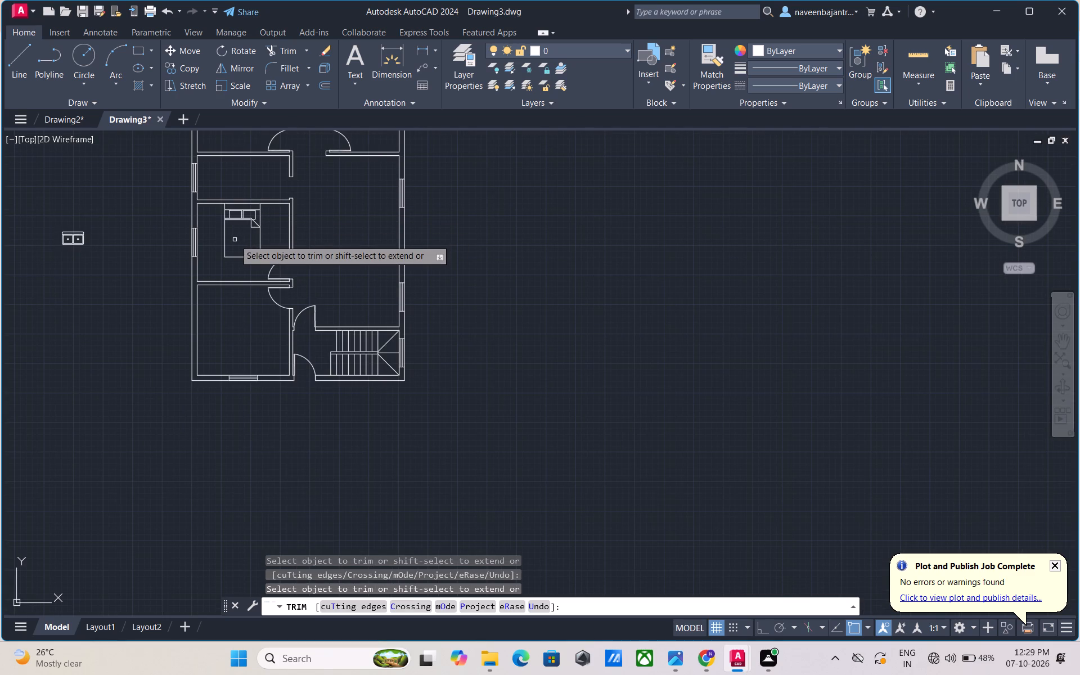
pyautogui.press('Escape')
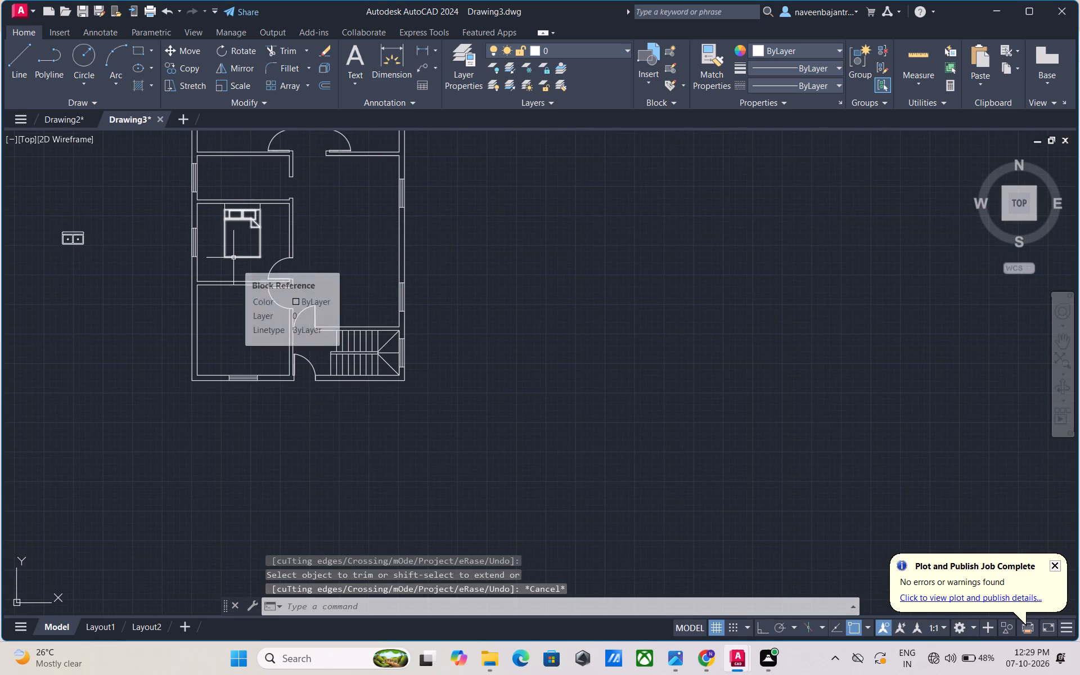
# Copy this room's bed to the open area west of the plan, south of the sink block.
pyautogui.click(233, 258)
pyautogui.press('c')
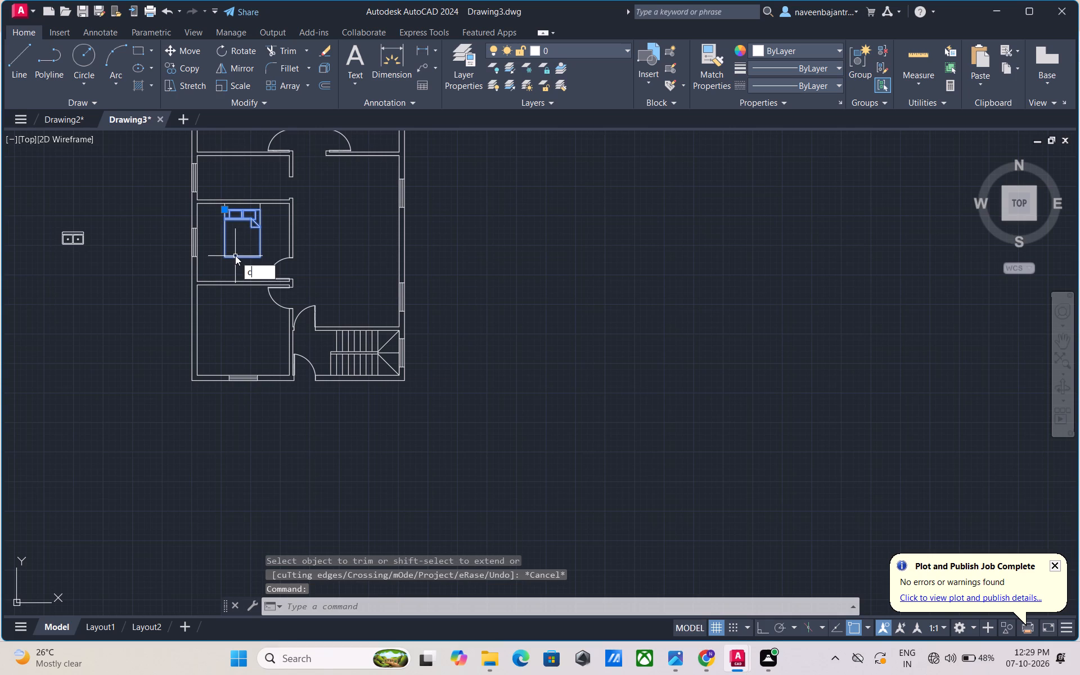
pyautogui.press('o')
pyautogui.press('space')
pyautogui.moveTo(235, 255); pyautogui.dragTo(228, 255)
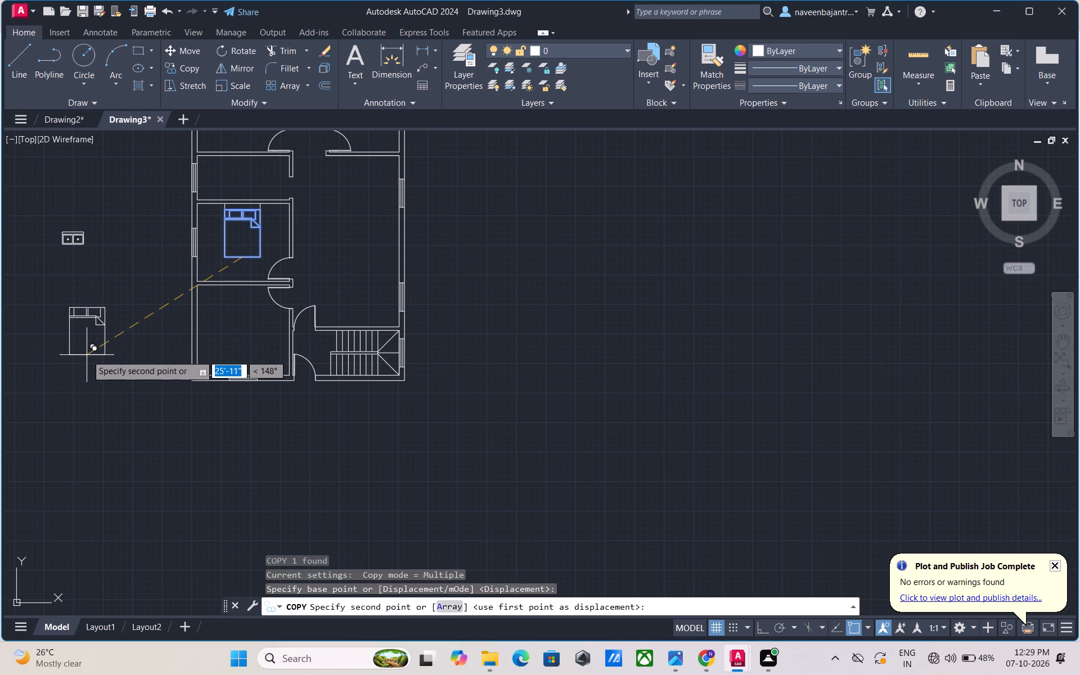
pyautogui.click(87, 355)
pyautogui.press('Escape')
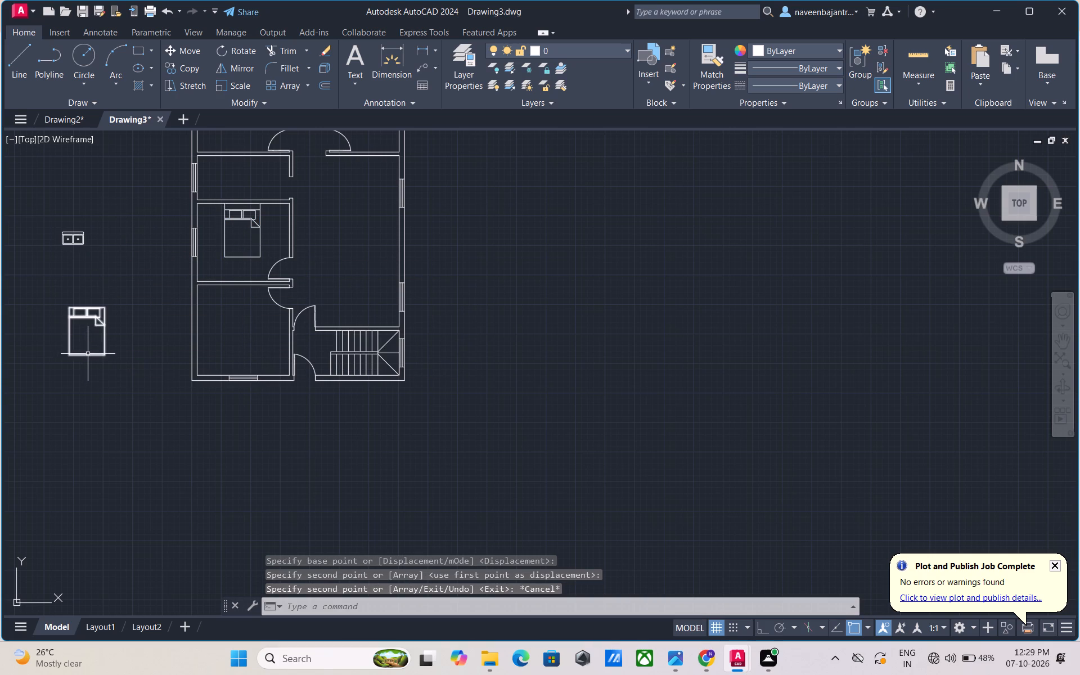
# Rotate the copied bed west of the plan a quarter turn counterclockwise about its southeast corner, so its head faces west.
pyautogui.click(88, 354)
pyautogui.press('r')
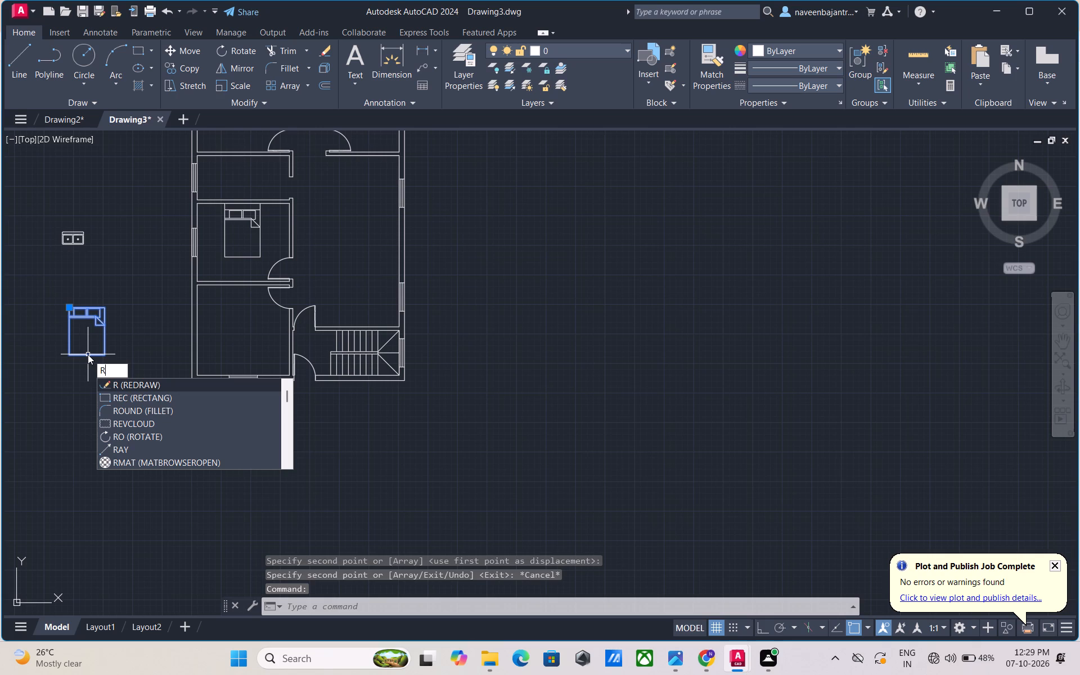
pyautogui.press('o')
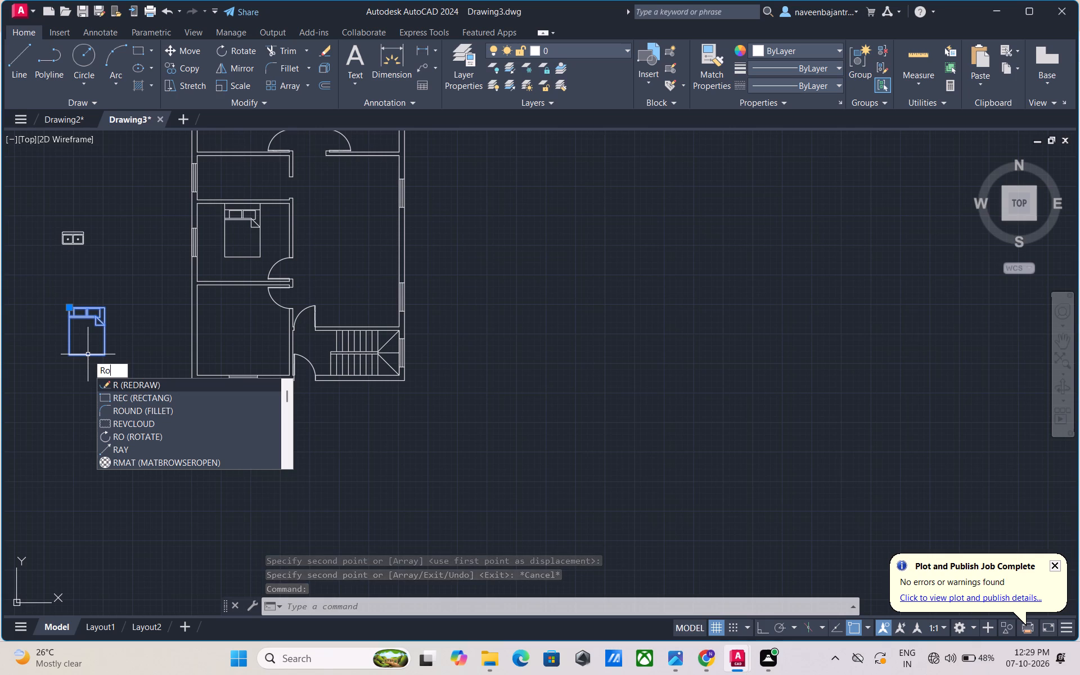
pyautogui.press('space')
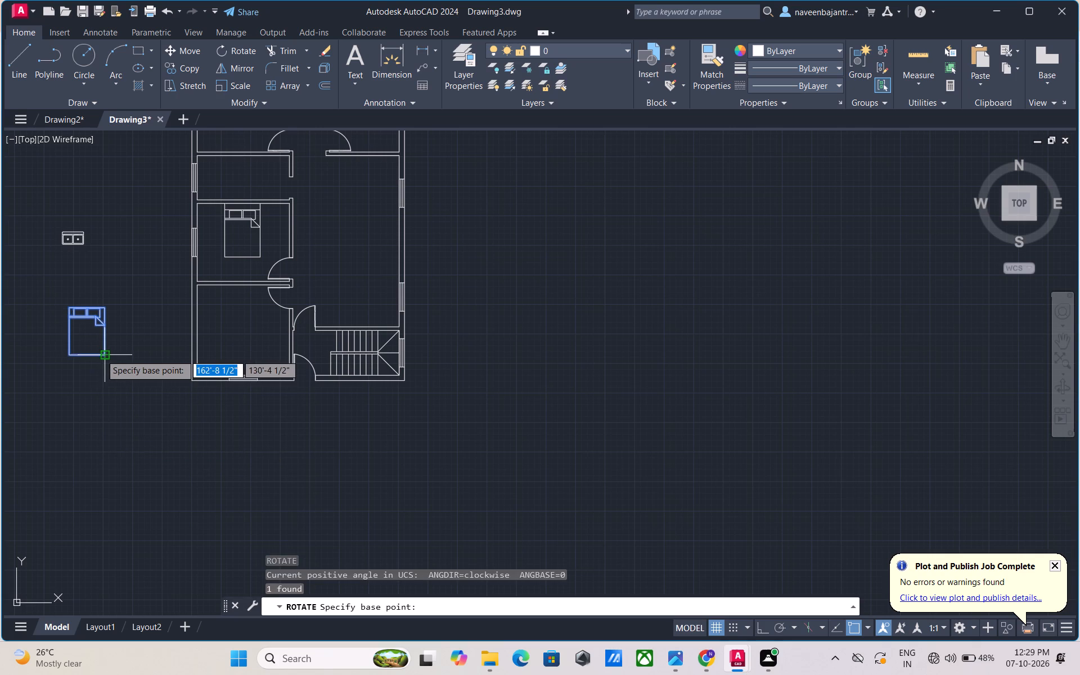
pyautogui.click(101, 354)
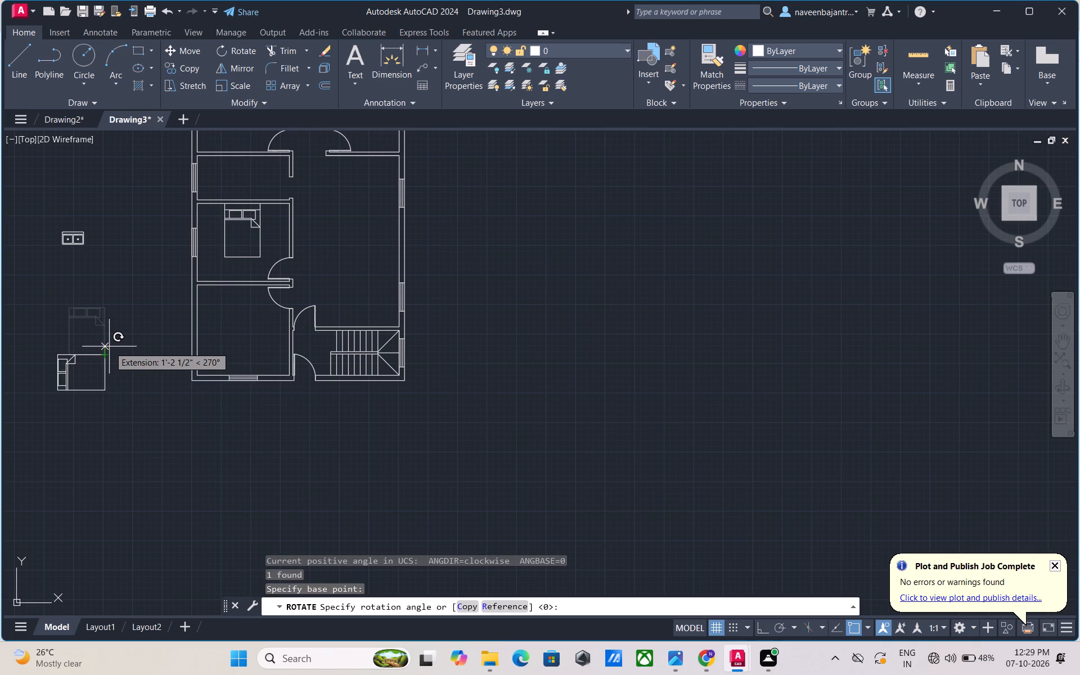
pyautogui.click(109, 346)
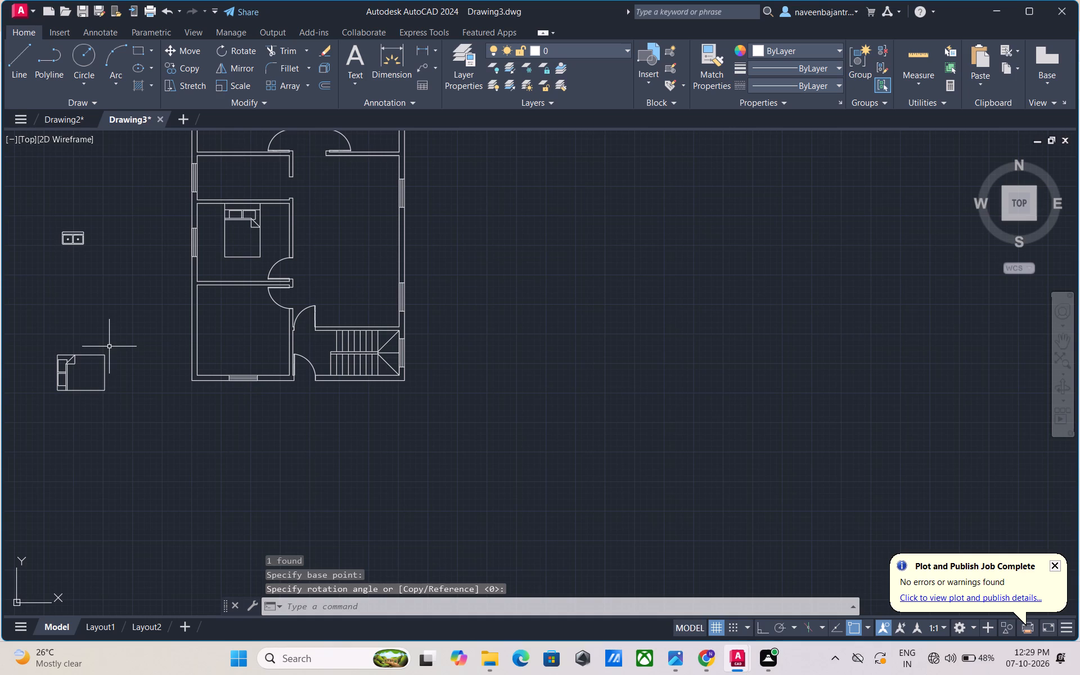
pyautogui.press('Escape')
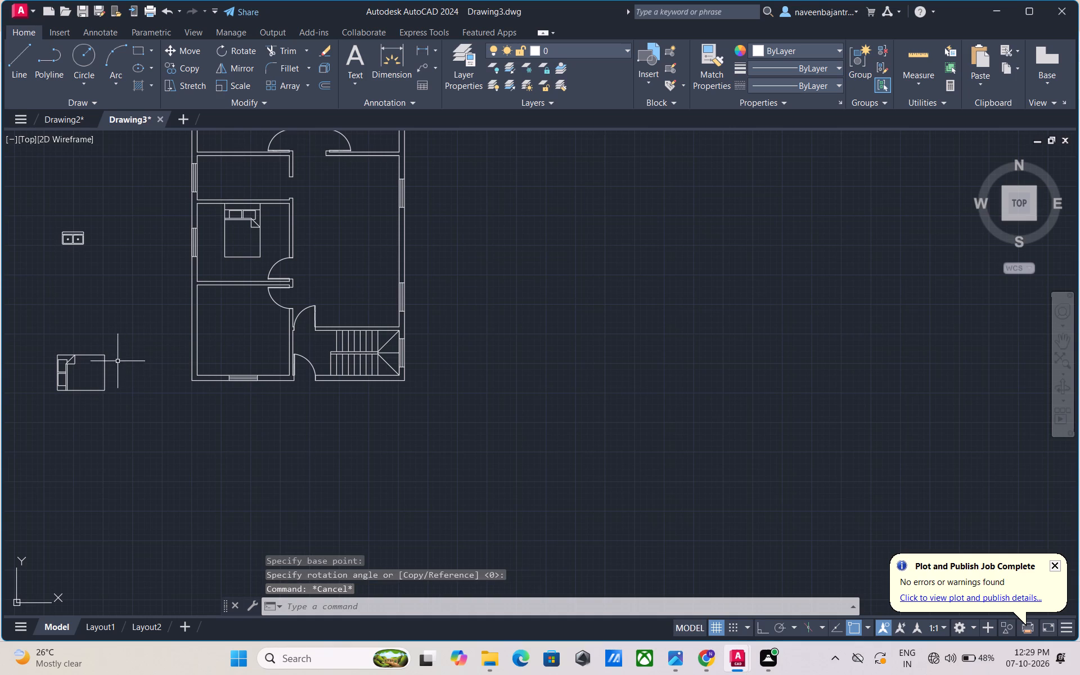
# Move the rotated bed by its southeast corner into the southwest room, leaving a small gap between its head and the west wall.
pyautogui.click(105, 377)
pyautogui.press('m')
pyautogui.press('space')
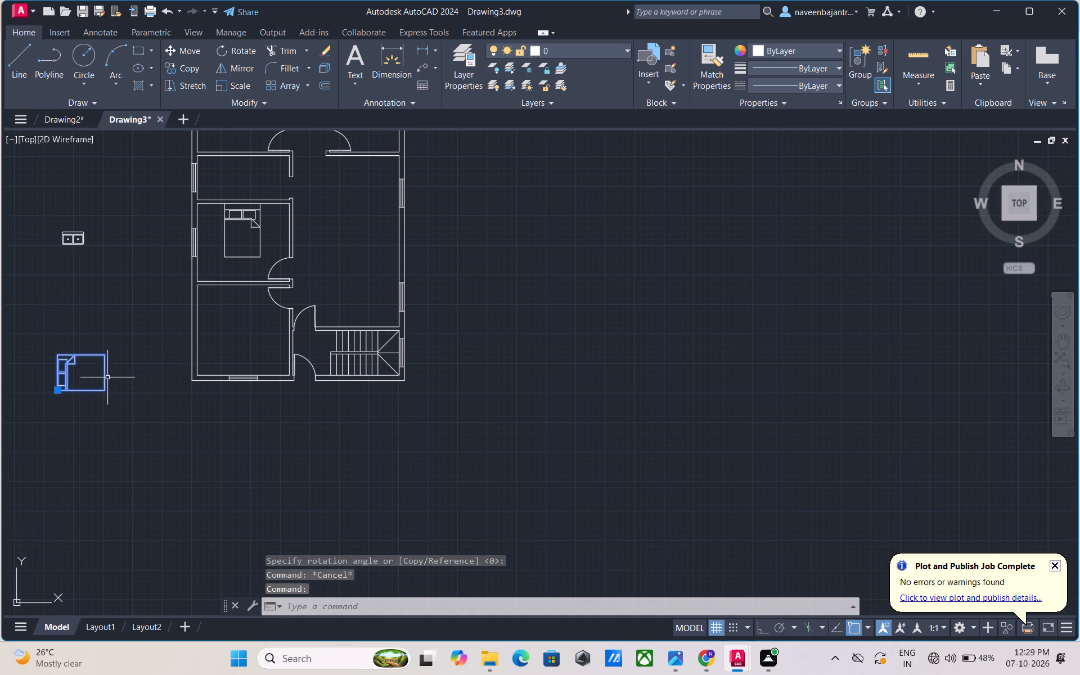
pyautogui.click(105, 387)
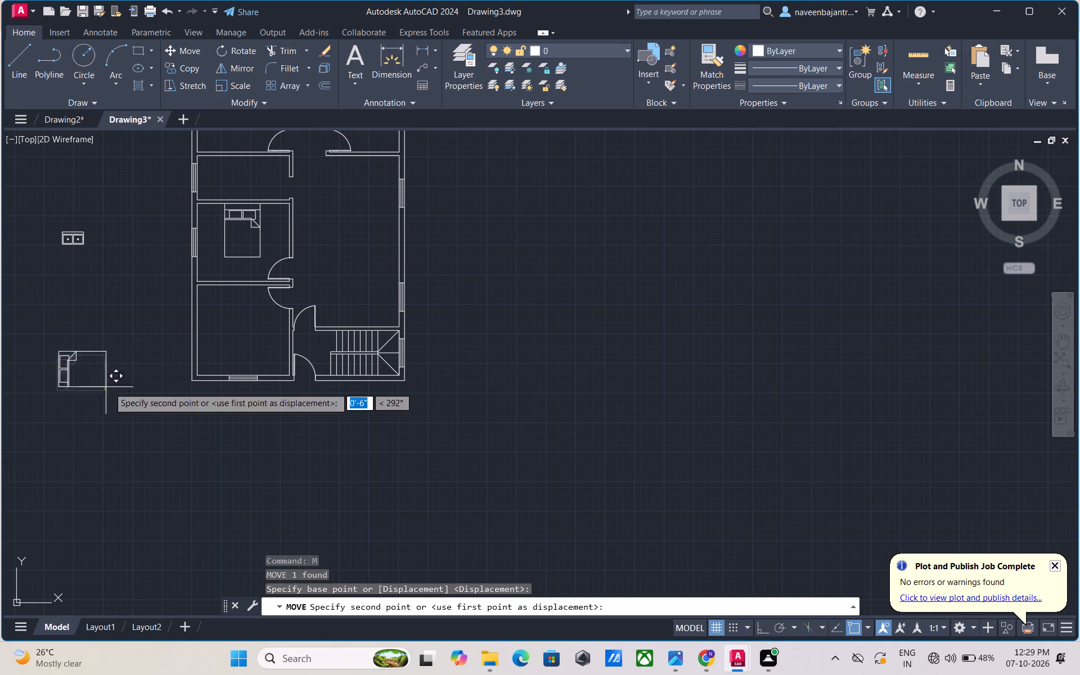
pyautogui.scroll(1, 264, 356)
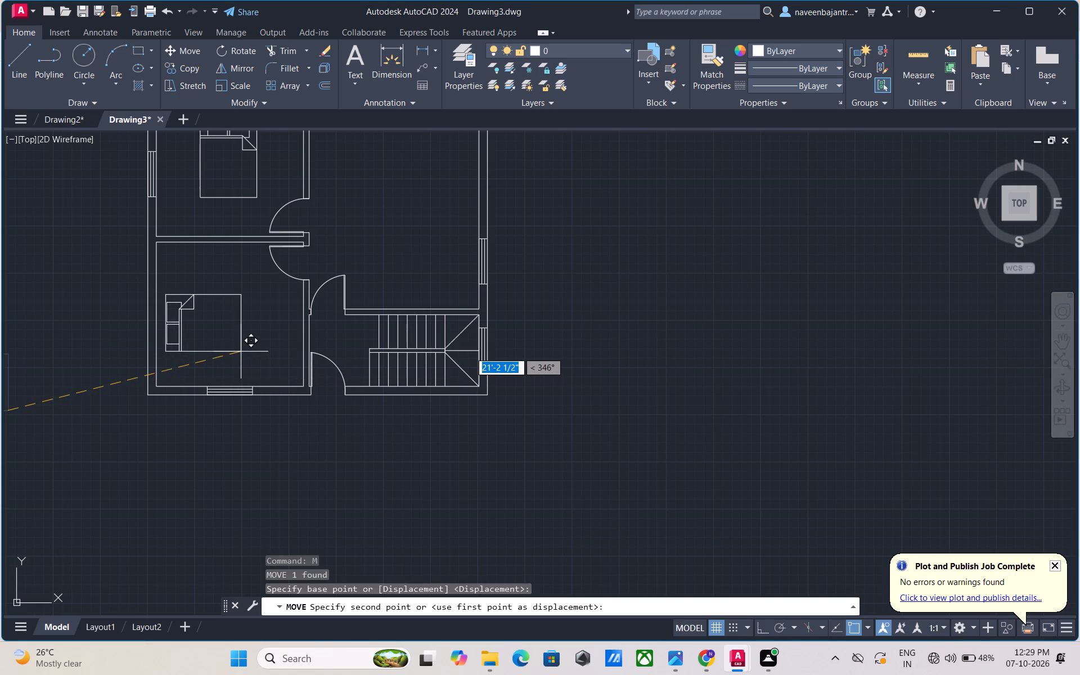
pyautogui.click(241, 352)
pyautogui.press('Escape')
# Draw two horizontal lines from this bed's southwest and northwest corners westward past both faces of the room's west wall.
pyautogui.scroll(-1, 242, 359)
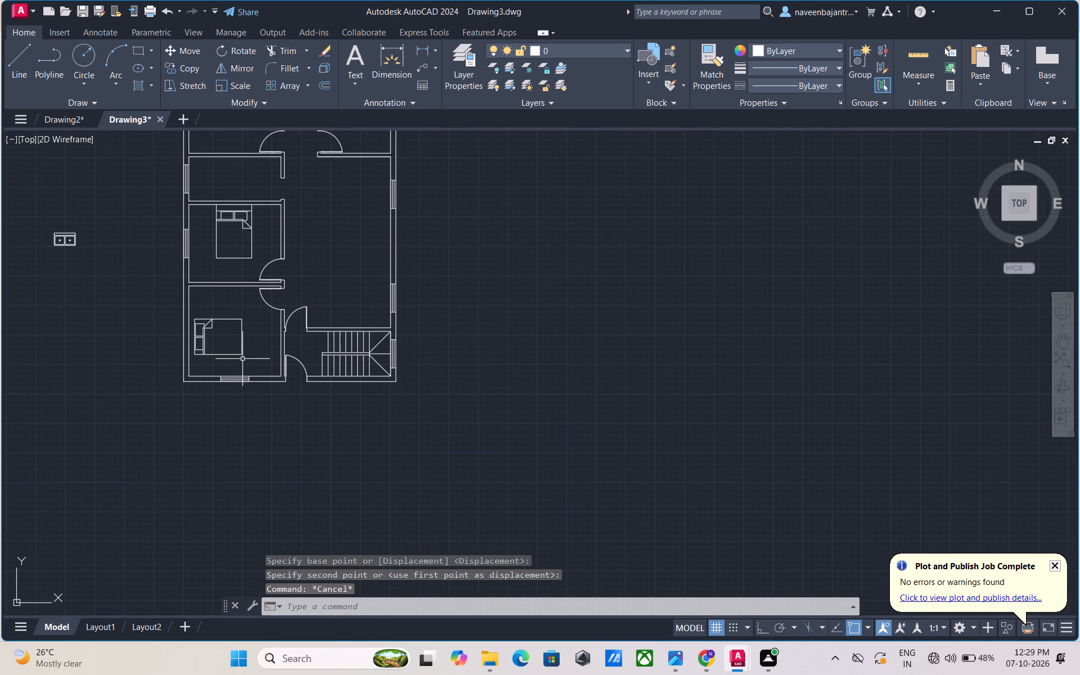
pyautogui.scroll(-1, 305, 387)
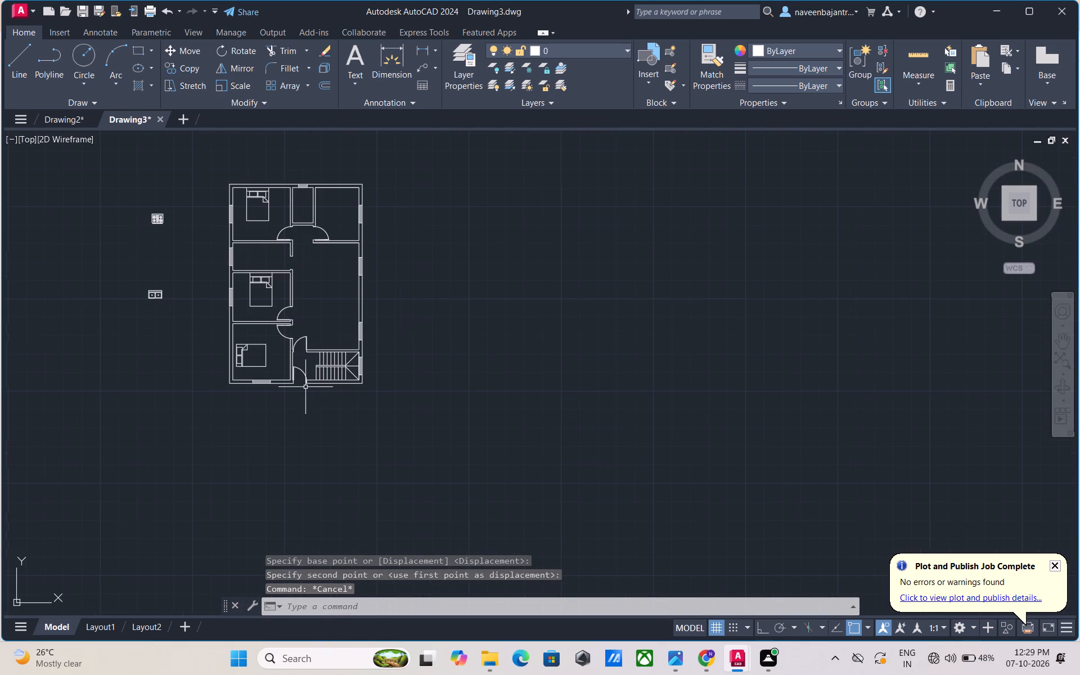
pyautogui.scroll(1, 305, 387)
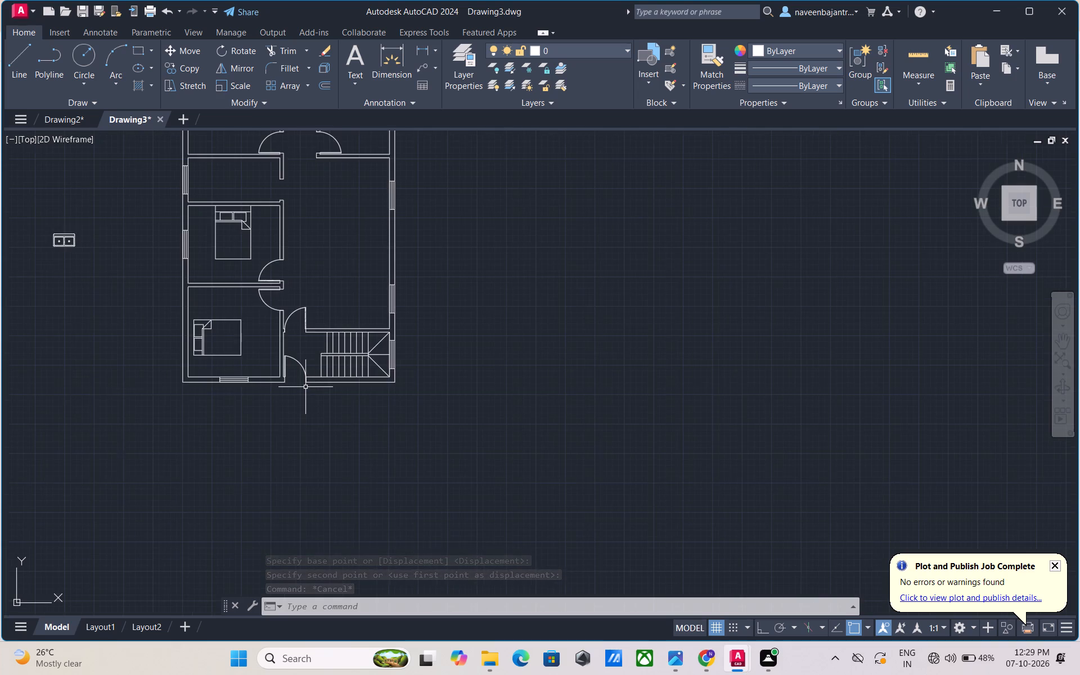
pyautogui.scroll(1, 305, 387)
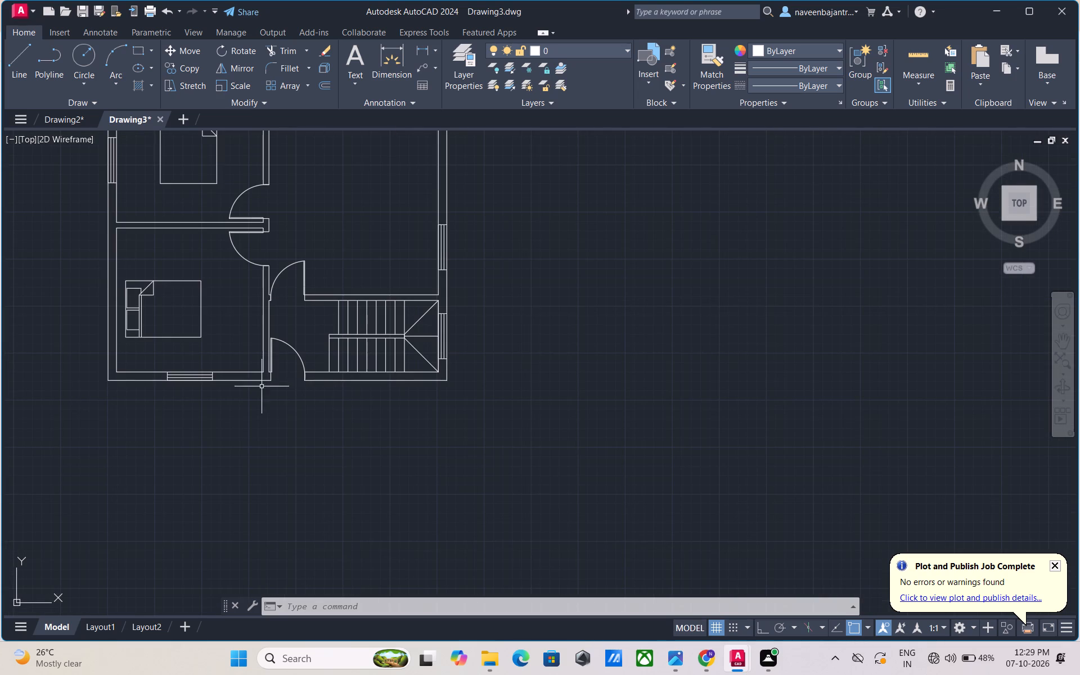
pyautogui.press('Escape')
pyautogui.press('l')
pyautogui.press('space')
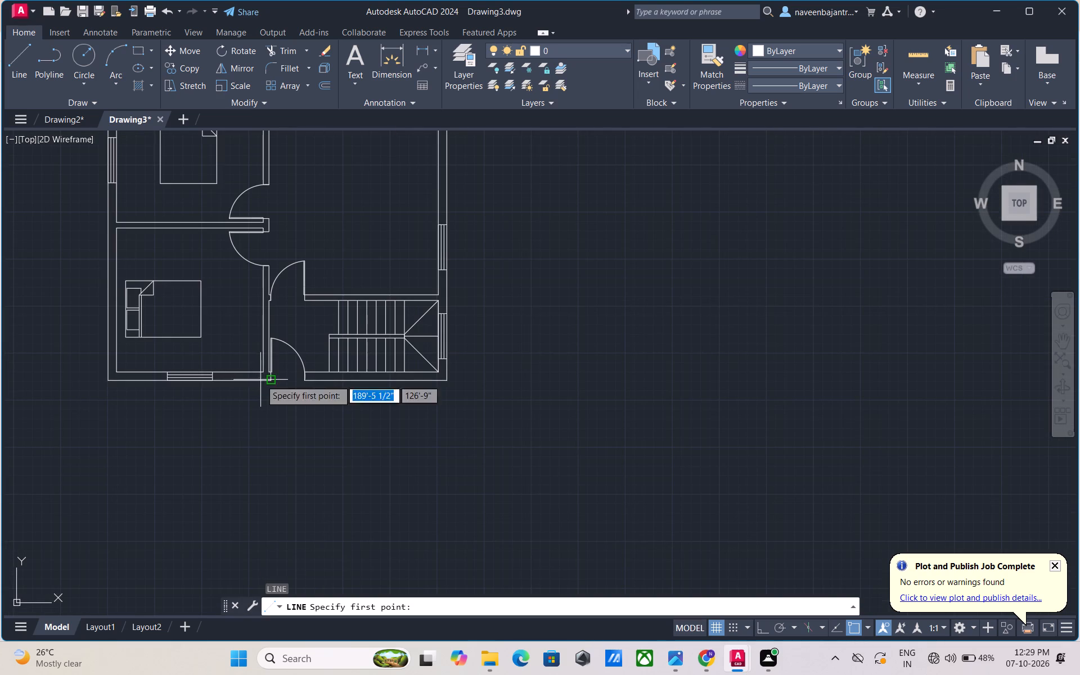
pyautogui.click(127, 339)
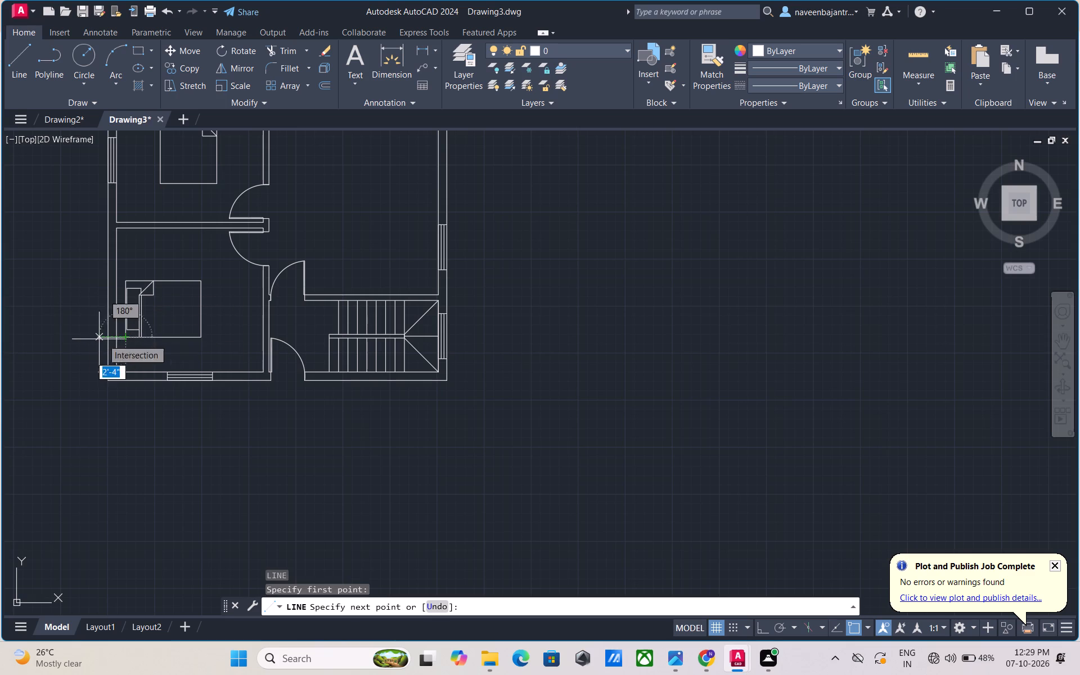
pyautogui.click(86, 339)
pyautogui.press('Escape')
pyautogui.press('l')
pyautogui.press('space')
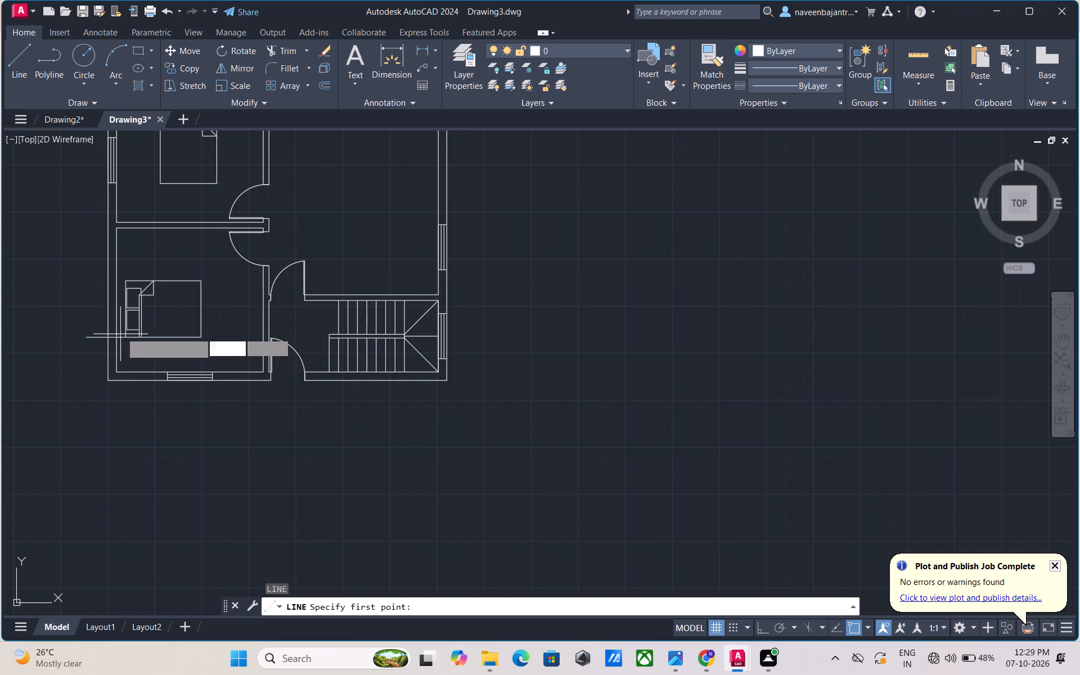
pyautogui.click(127, 283)
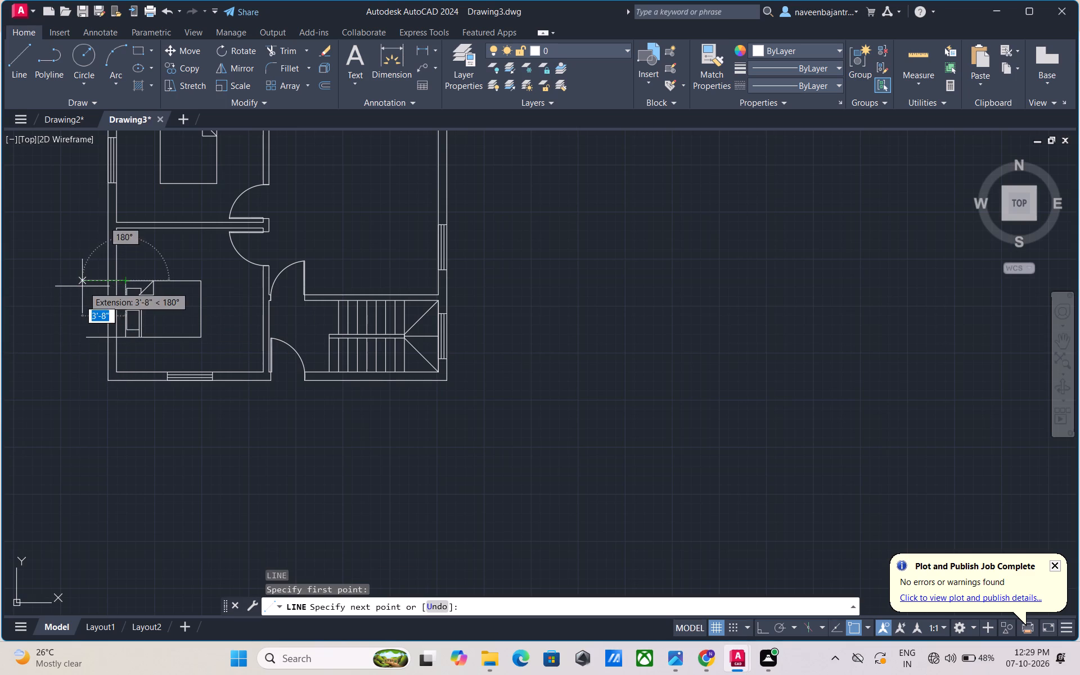
pyautogui.click(81, 286)
pyautogui.press('Escape')
# Trim both new horizontal lines back to the inner face of the southwest room's west wall.
pyautogui.press('t')
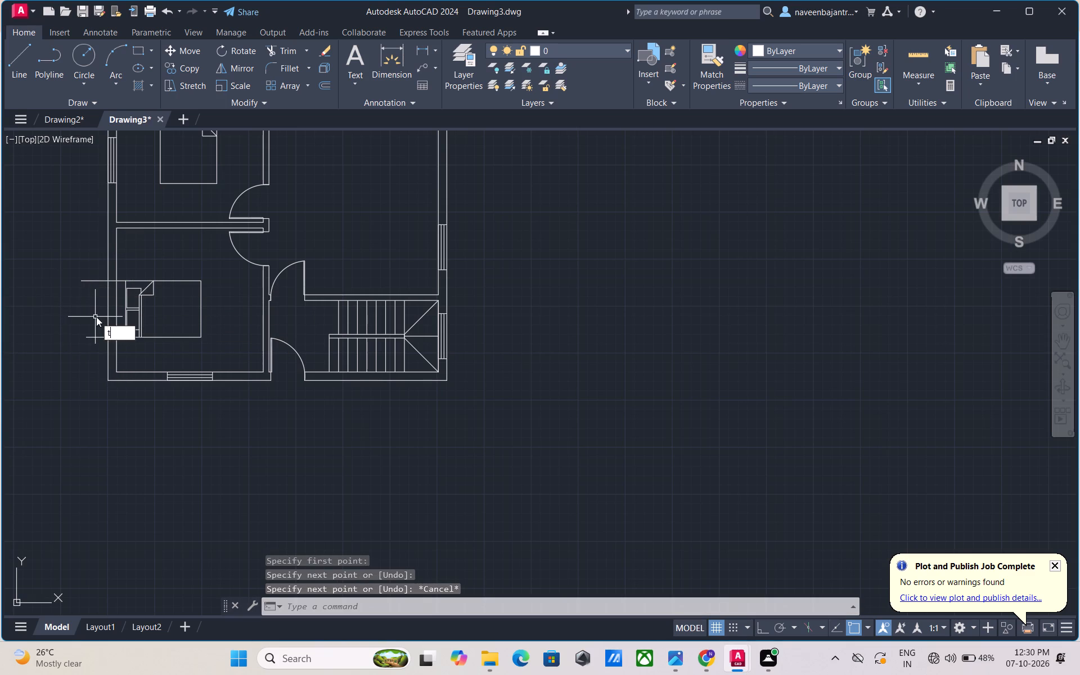
pyautogui.press('r')
pyautogui.press('space')
pyautogui.click(89, 336)
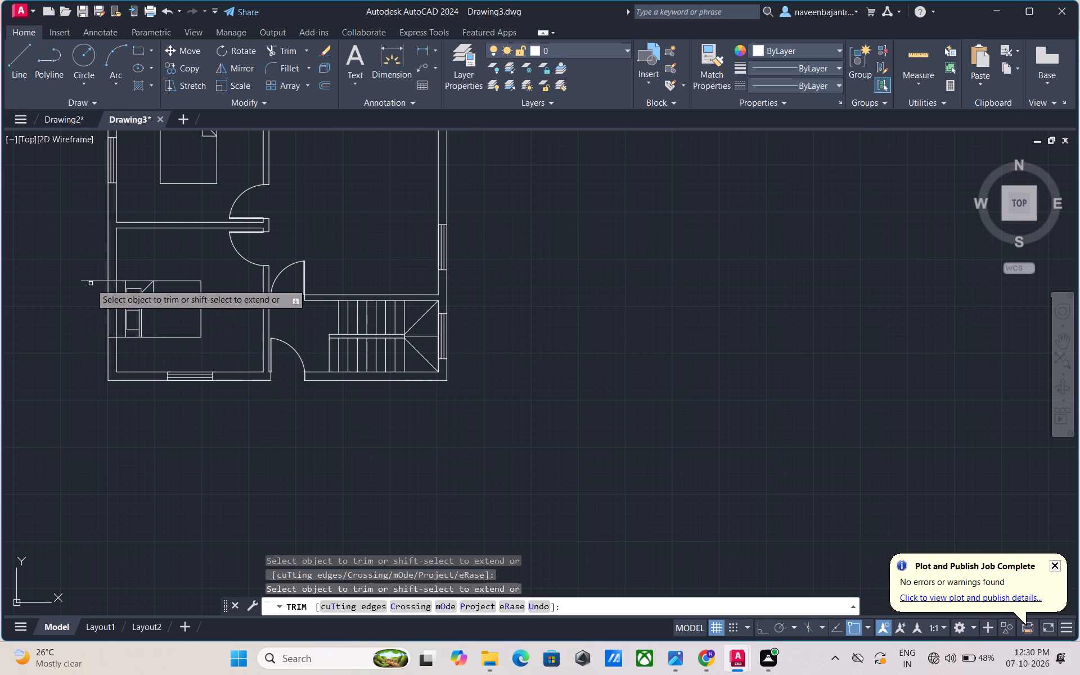
pyautogui.click(91, 282)
pyautogui.scroll(1, 116, 274)
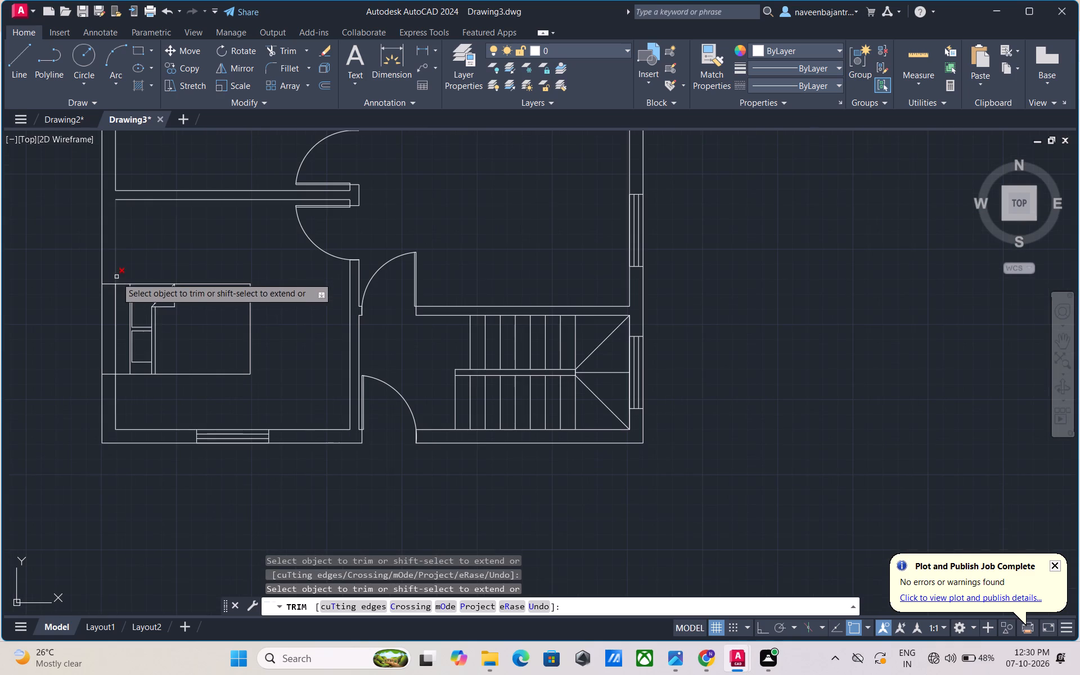
pyautogui.click(109, 285)
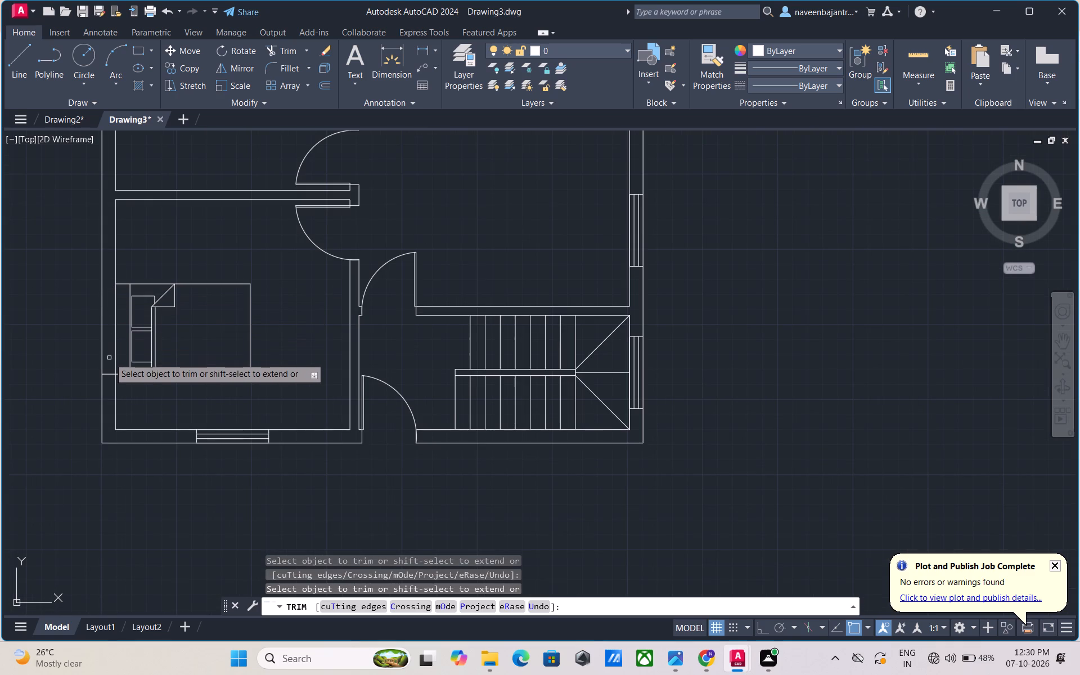
pyautogui.click(109, 374)
pyautogui.scroll(-1, 109, 374)
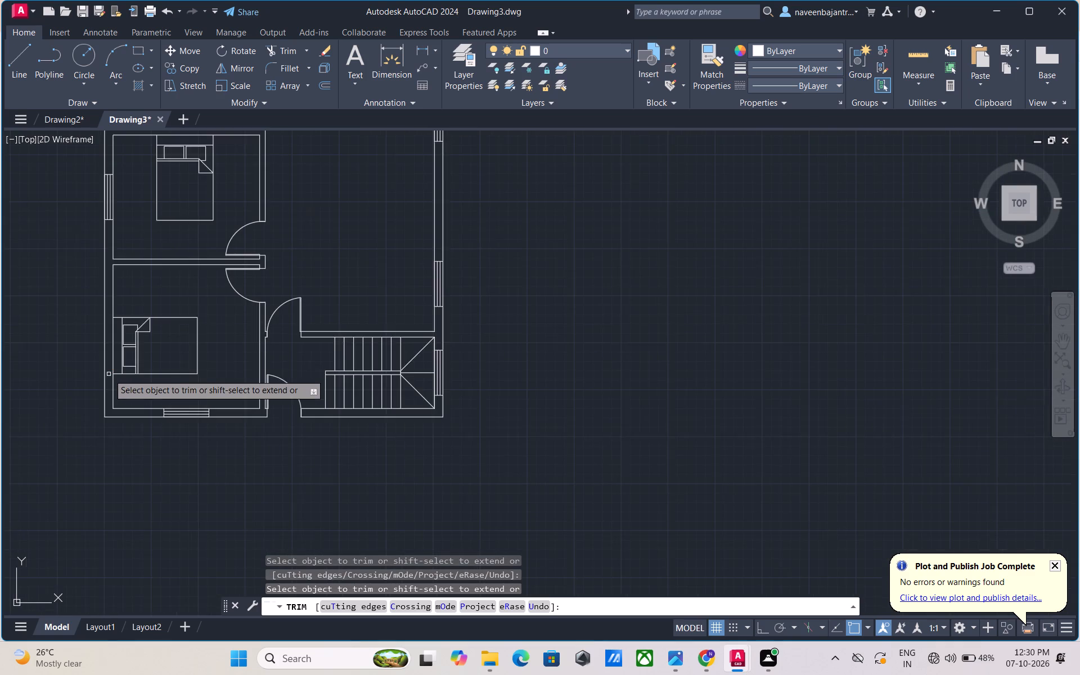
pyautogui.scroll(-1, 109, 374)
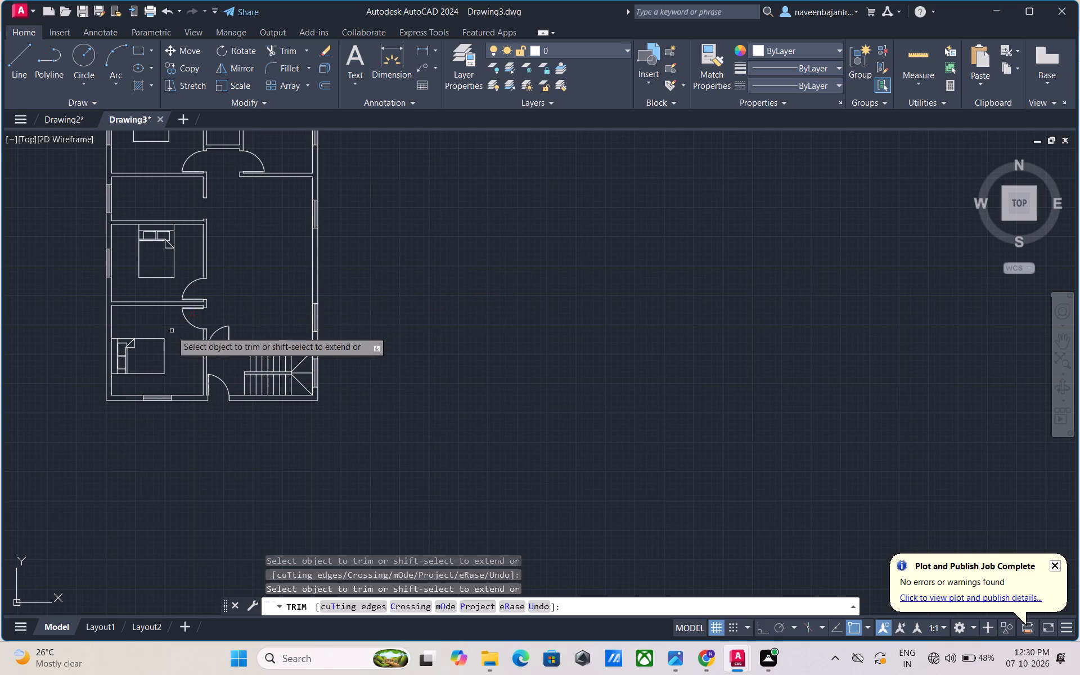
pyautogui.press('Escape')
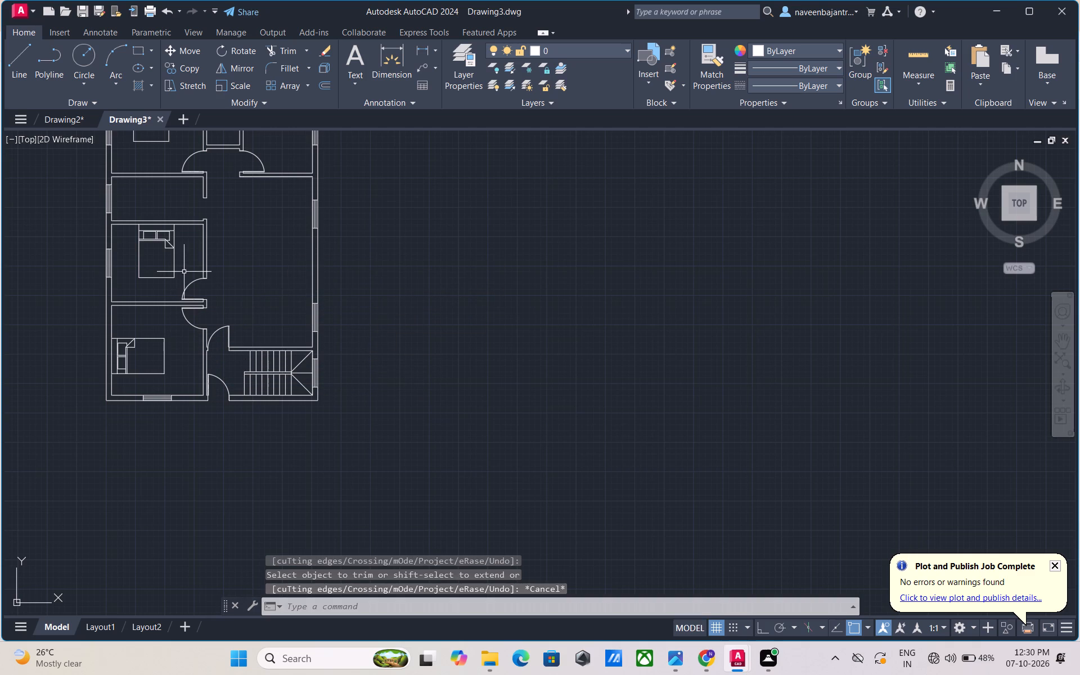
# Copy the bed in the room directly north of the southwest room to the open area east of the plan.
pyautogui.click(173, 274)
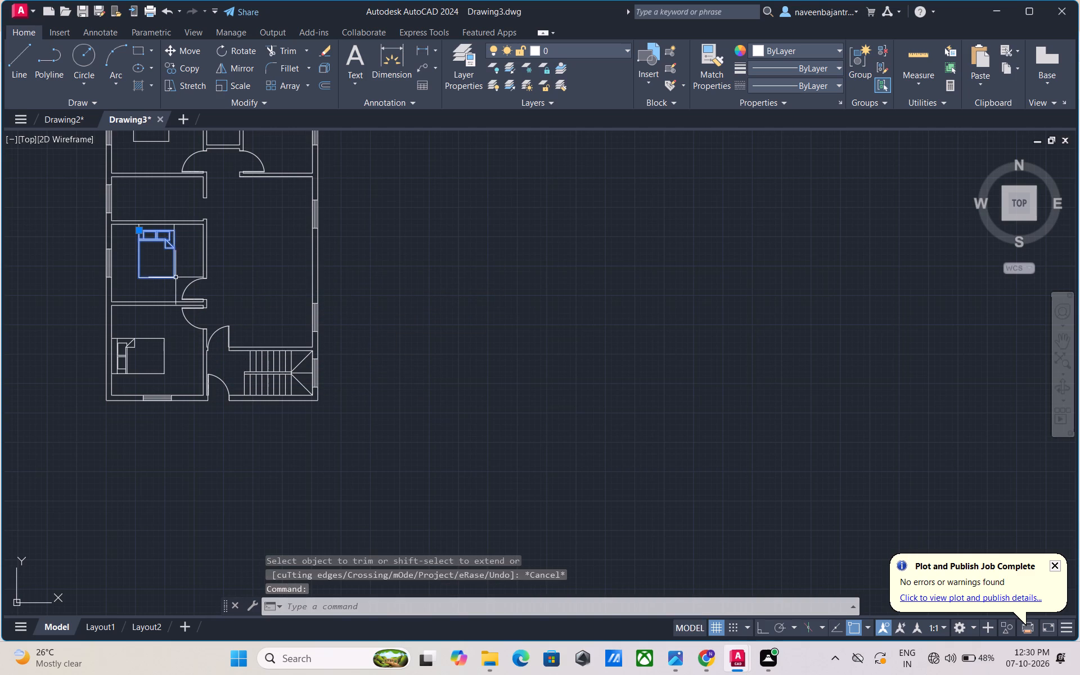
pyautogui.press('c')
pyautogui.press('o')
pyautogui.press('space')
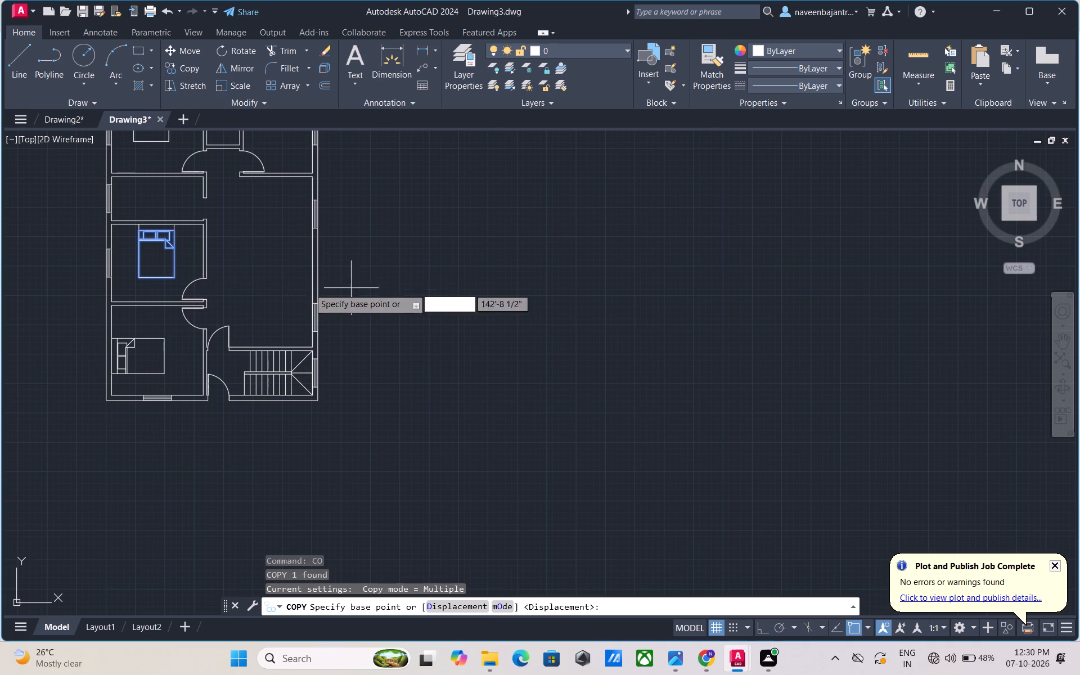
pyautogui.click(172, 281)
pyautogui.click(457, 267)
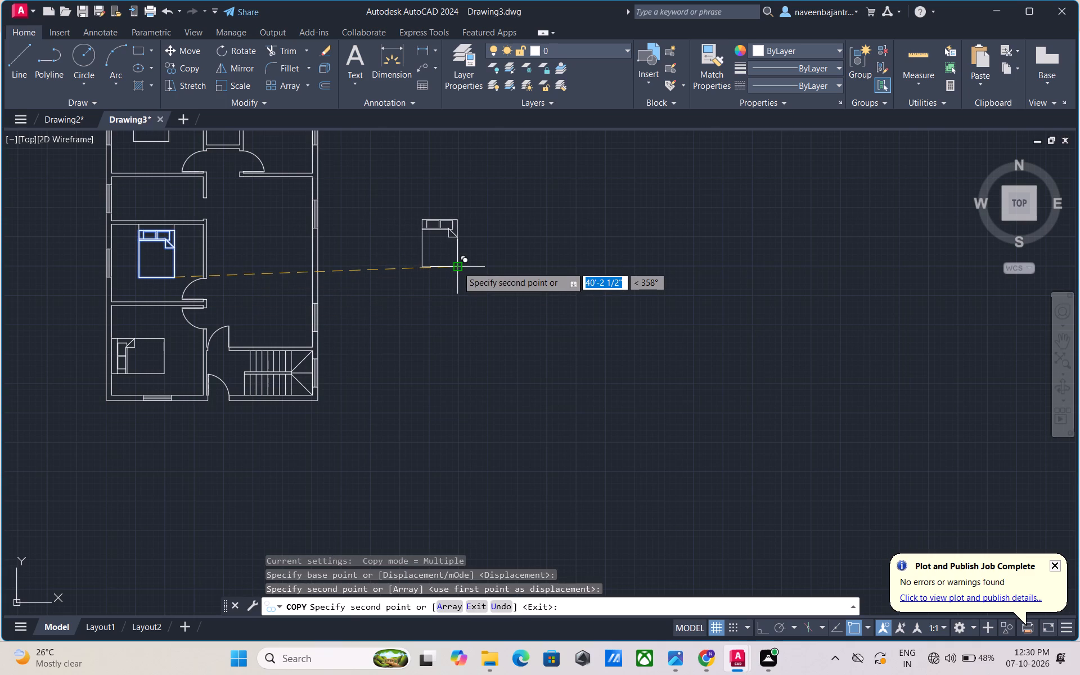
pyautogui.press('Escape')
# Move the copied bed by its northwest corner into the northeast room, leaving a small gap between its head and the north wall.
pyautogui.moveTo(371, 223); pyautogui.dragTo(401, 372, button='middle')
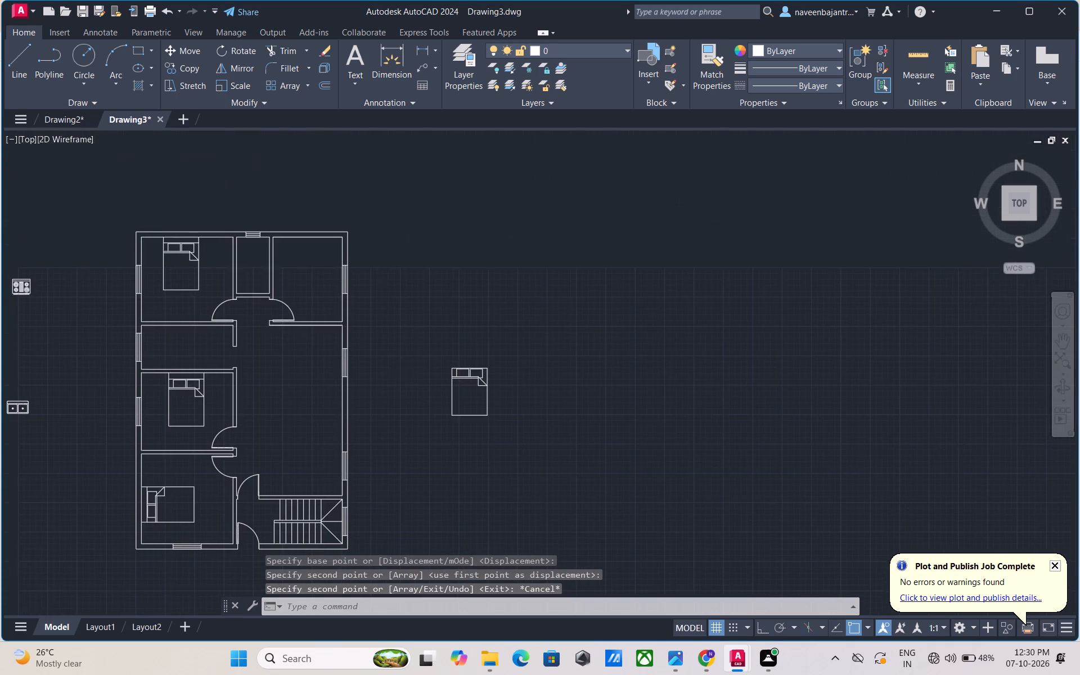
pyautogui.scroll(1, 402, 364)
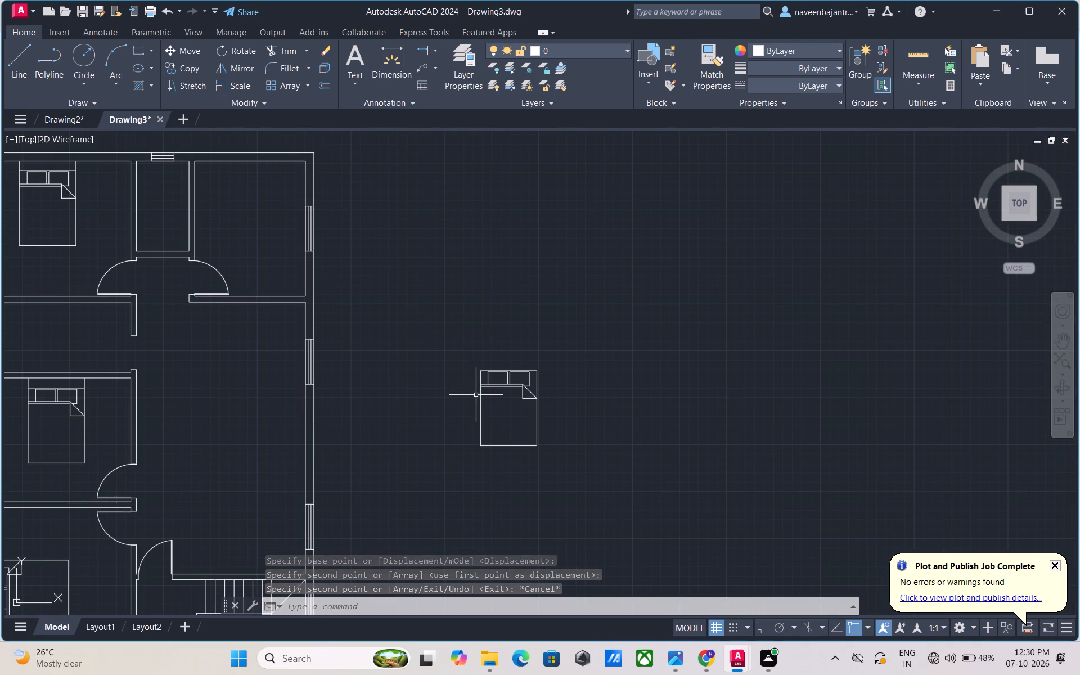
pyautogui.click(479, 395)
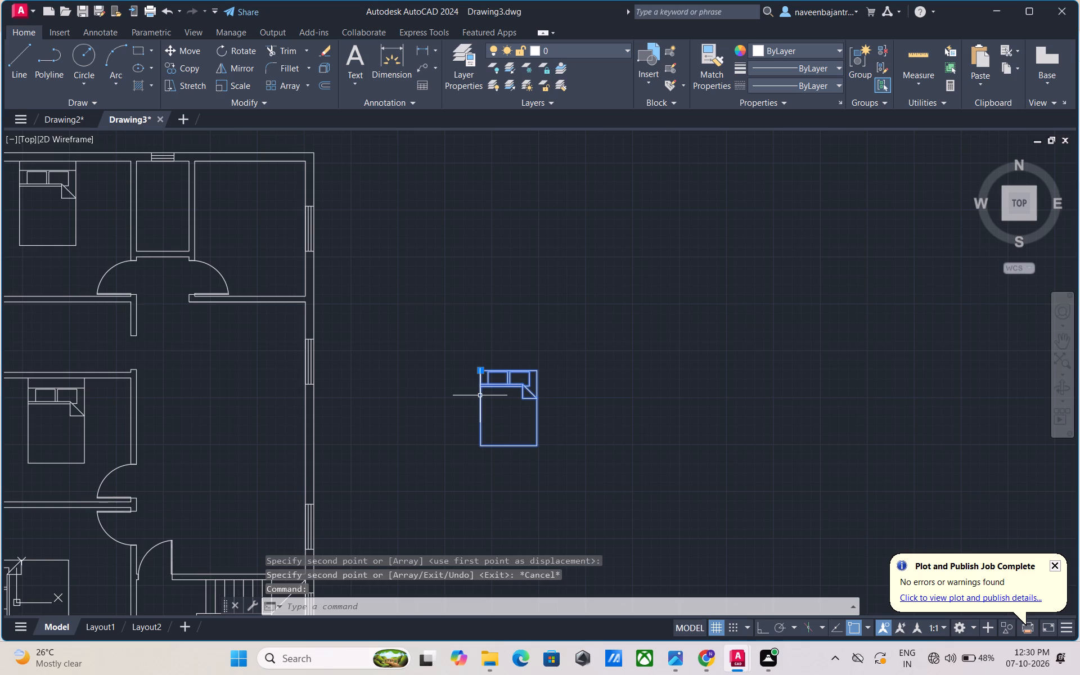
pyautogui.press('m')
pyautogui.press('space')
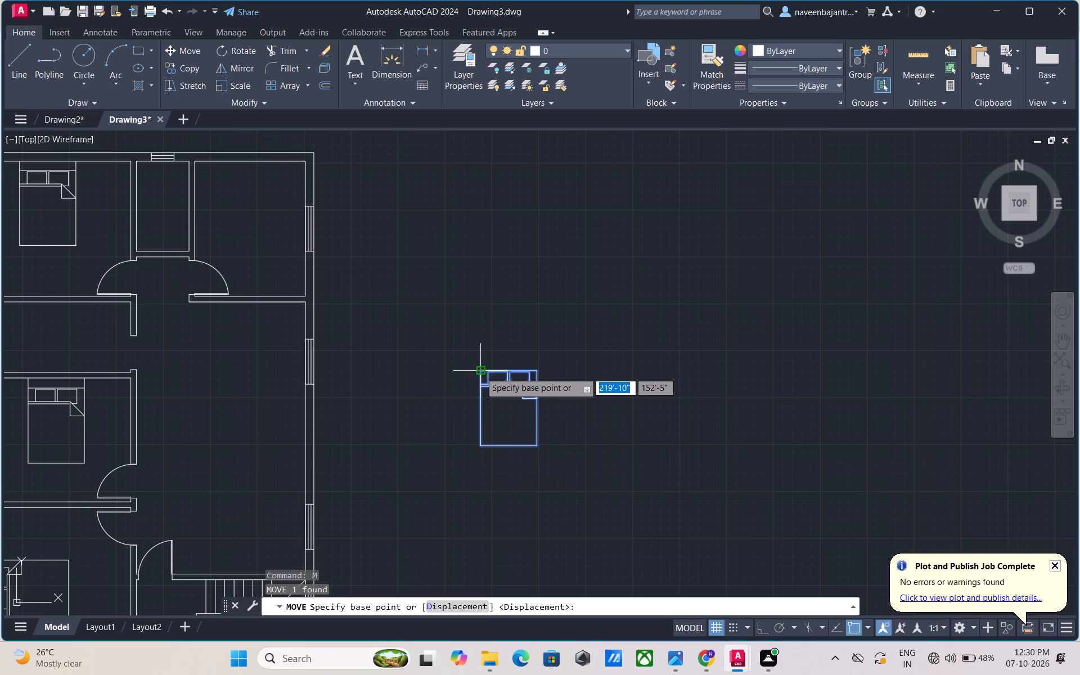
pyautogui.click(480, 372)
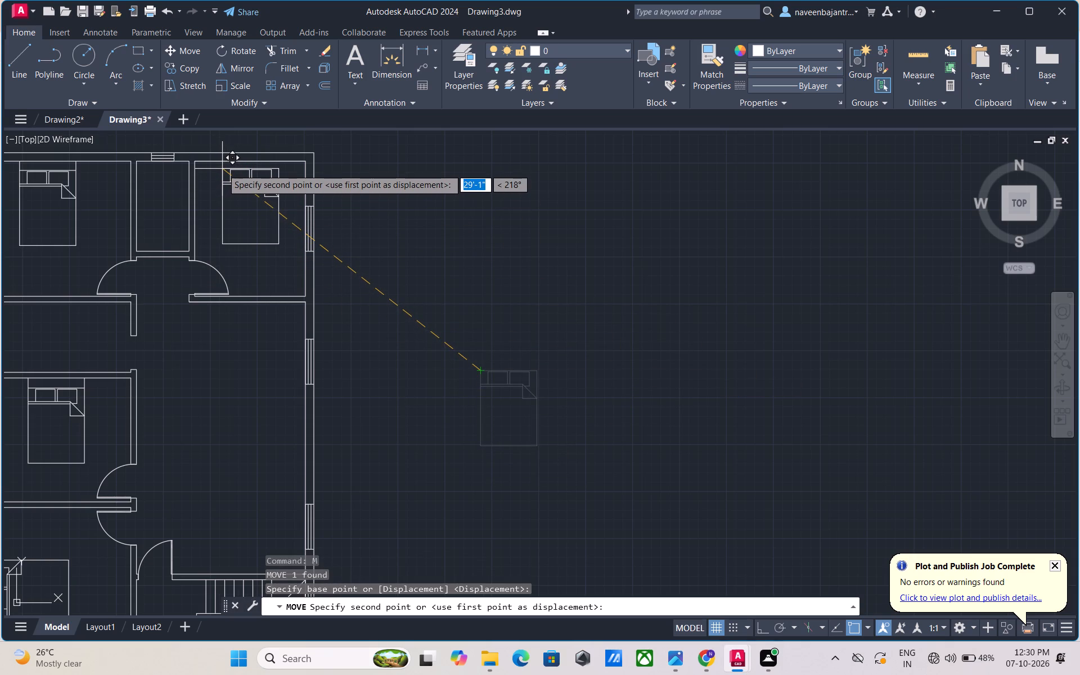
pyautogui.click(223, 169)
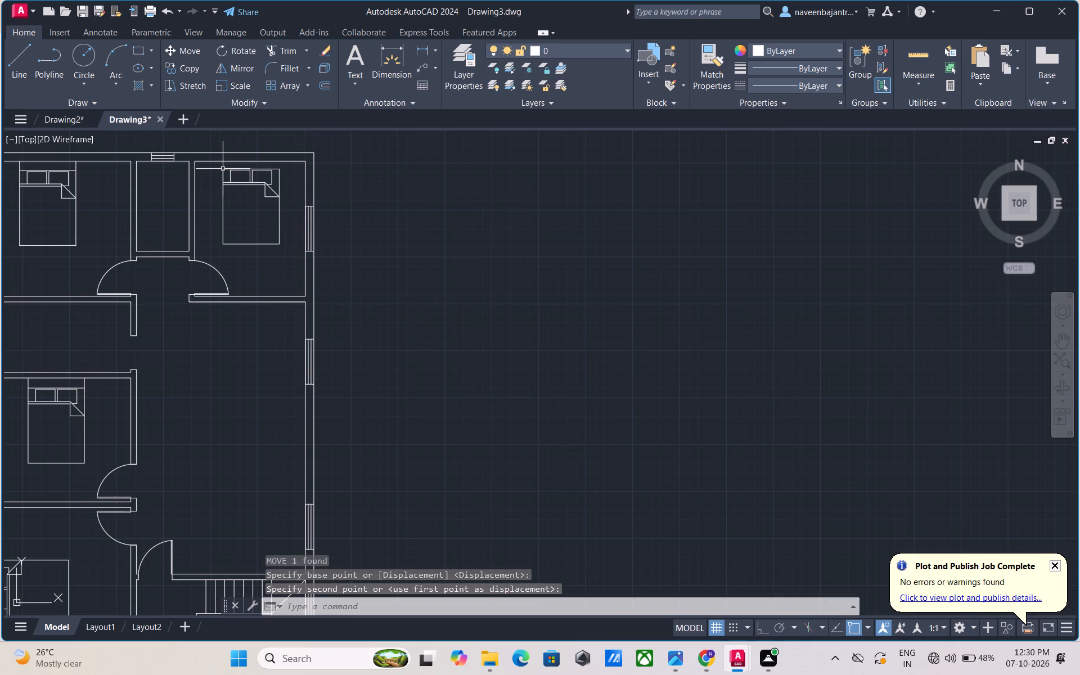
pyautogui.press('Escape')
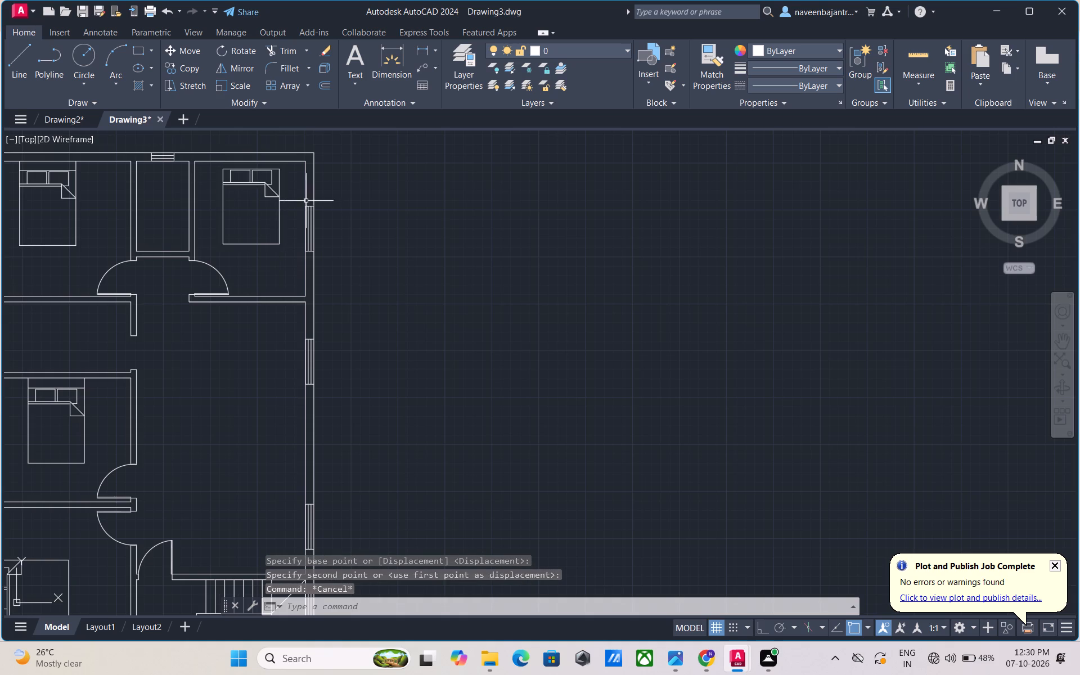
pyautogui.scroll(-1, 252, 206)
pyautogui.moveTo(252, 206); pyautogui.dragTo(254, 214, button='middle')
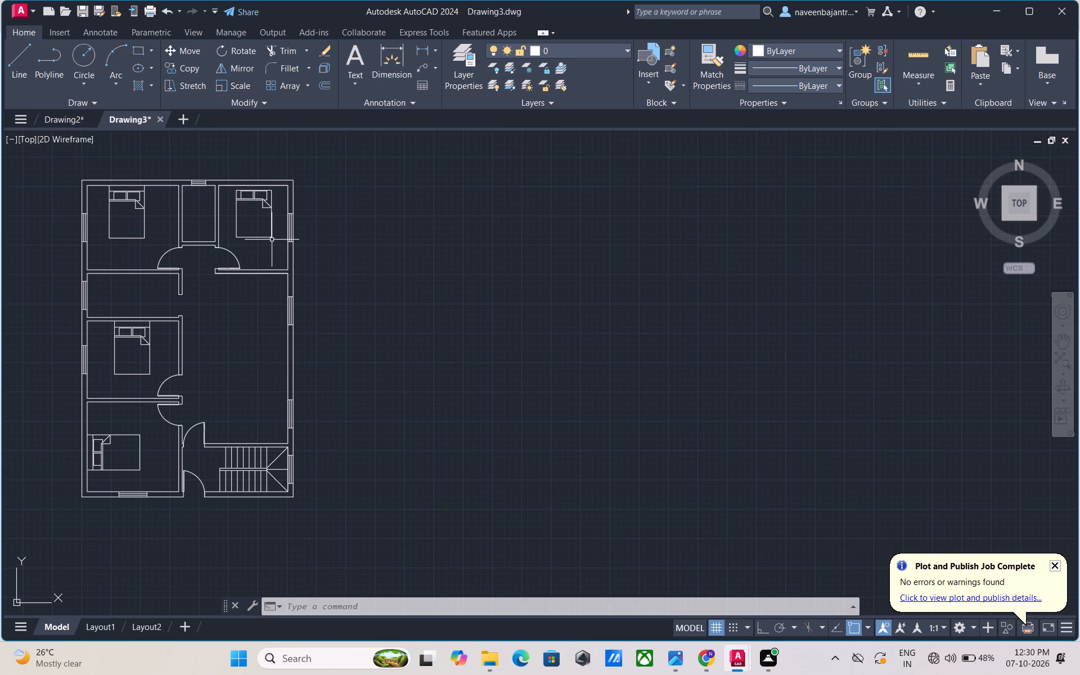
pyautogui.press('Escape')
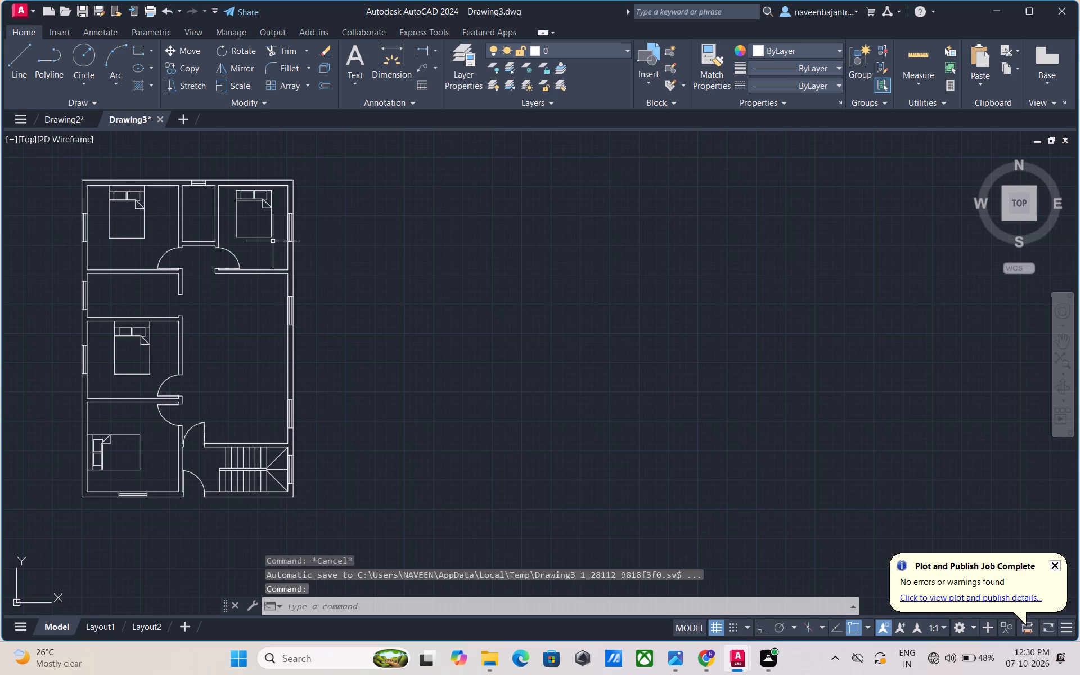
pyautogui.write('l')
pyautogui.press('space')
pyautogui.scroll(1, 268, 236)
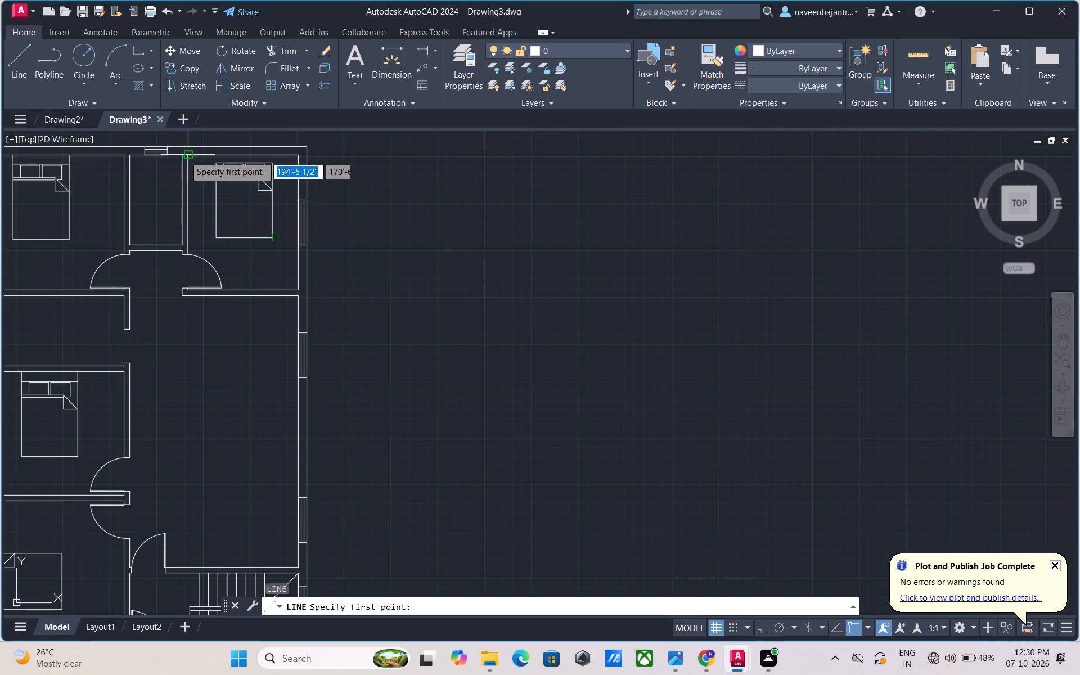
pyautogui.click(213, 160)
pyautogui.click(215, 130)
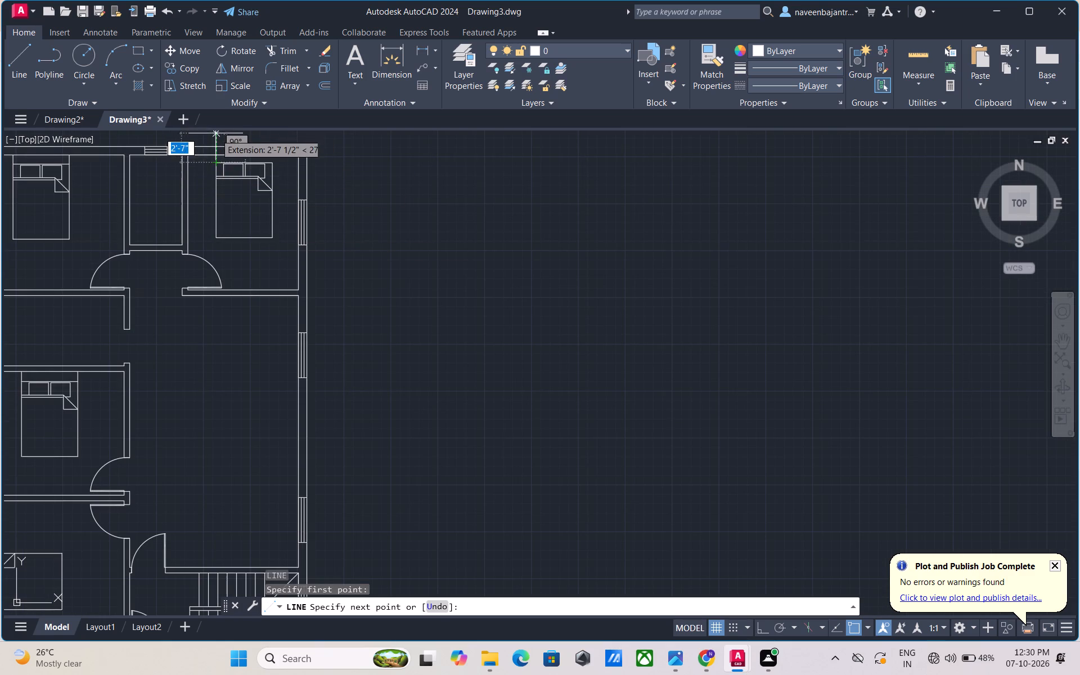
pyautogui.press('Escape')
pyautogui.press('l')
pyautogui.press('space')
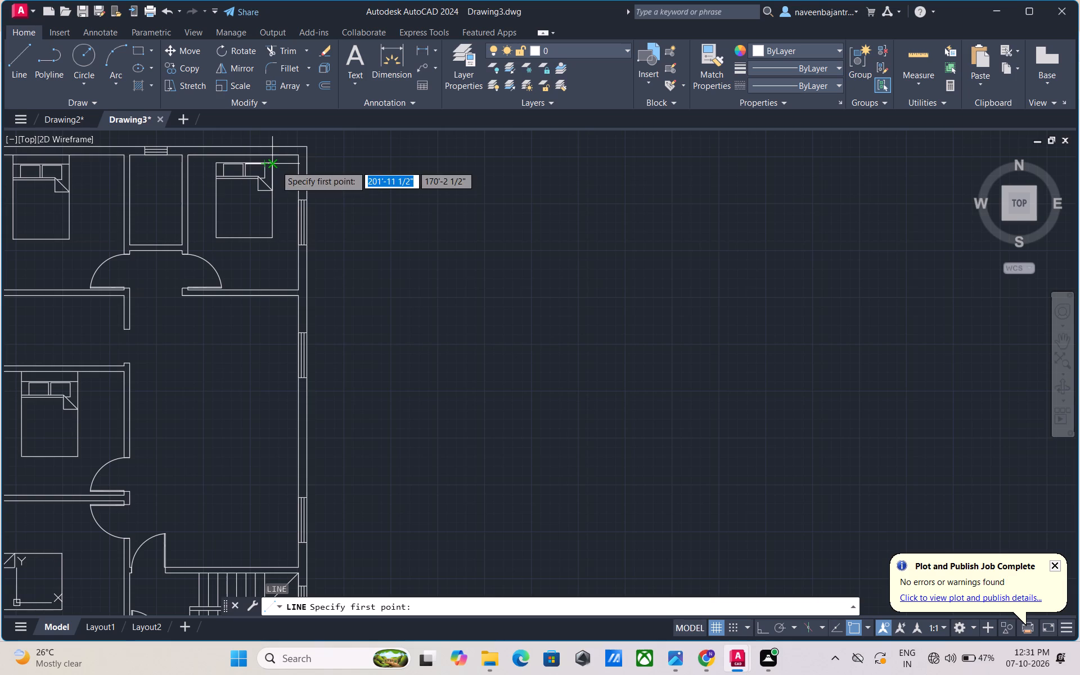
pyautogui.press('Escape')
# Draw two vertical lines from the northeast room bed's northeast and northwest corners northward past both faces of the north wall.
pyautogui.press('l')
pyautogui.press('space')
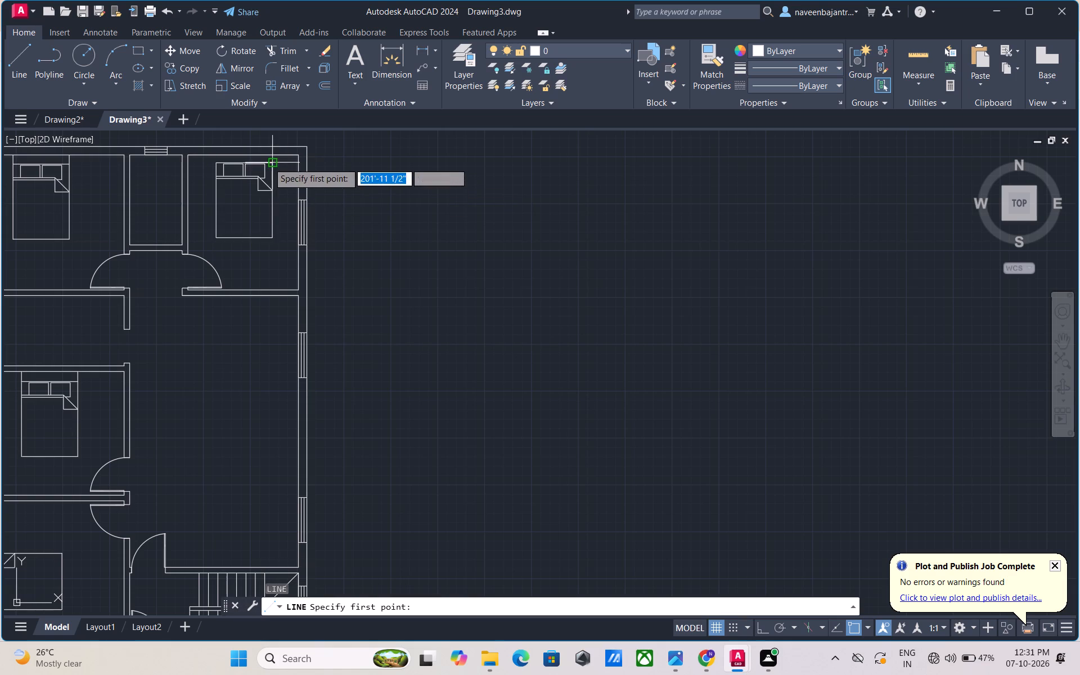
pyautogui.click(268, 163)
pyautogui.click(267, 131)
pyautogui.press('Escape')
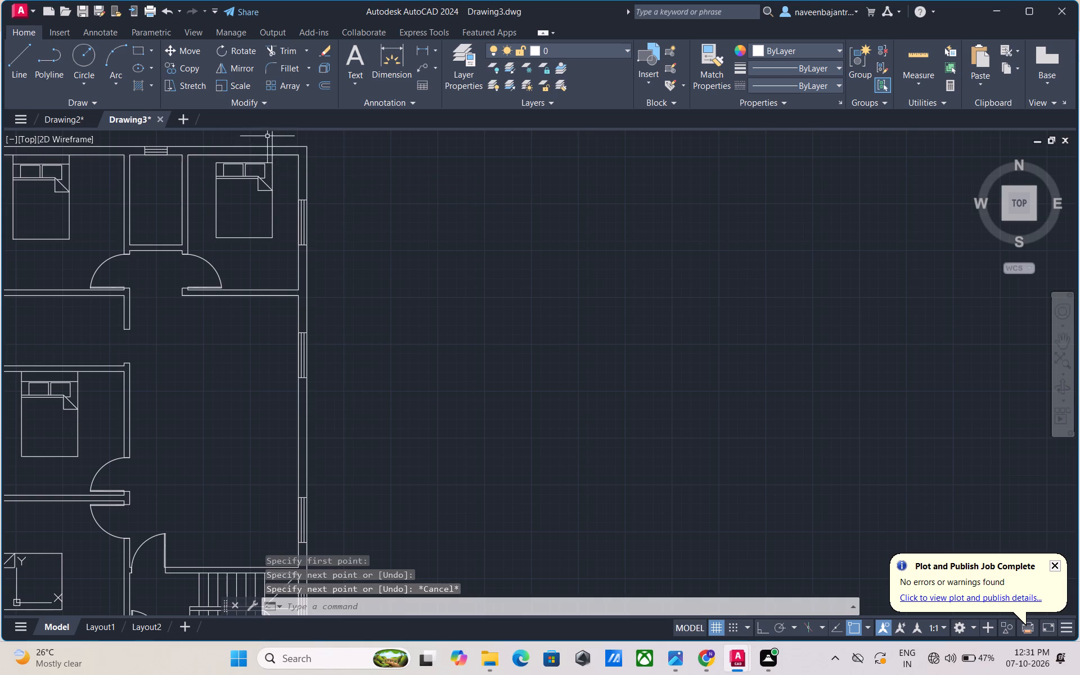
pyautogui.press('l')
pyautogui.press('space')
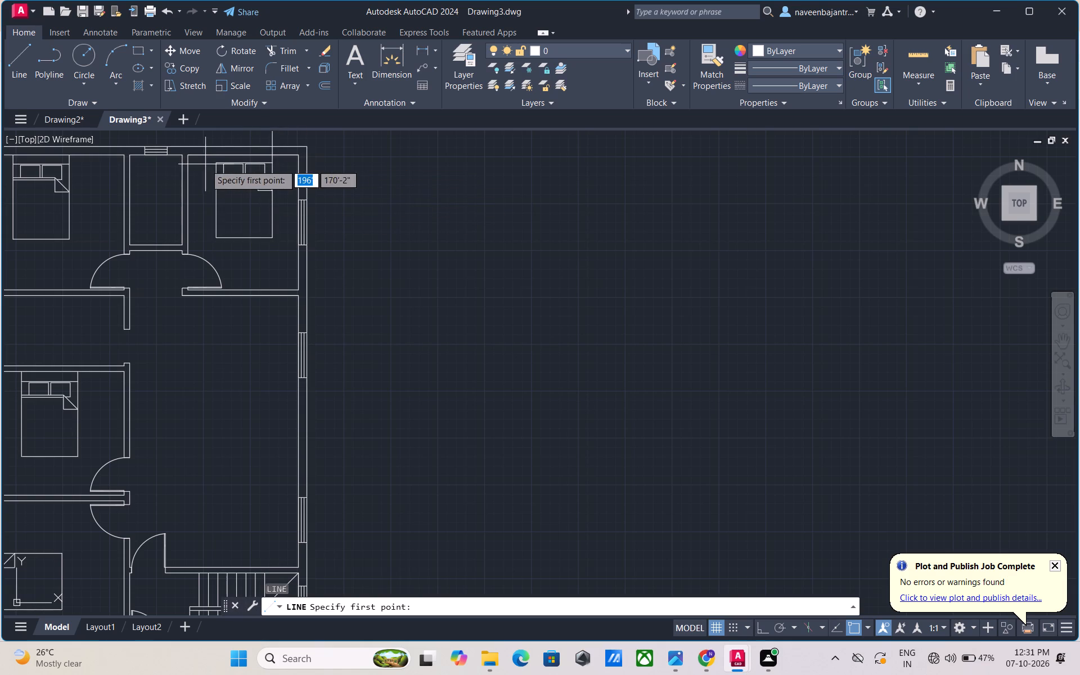
pyautogui.click(215, 164)
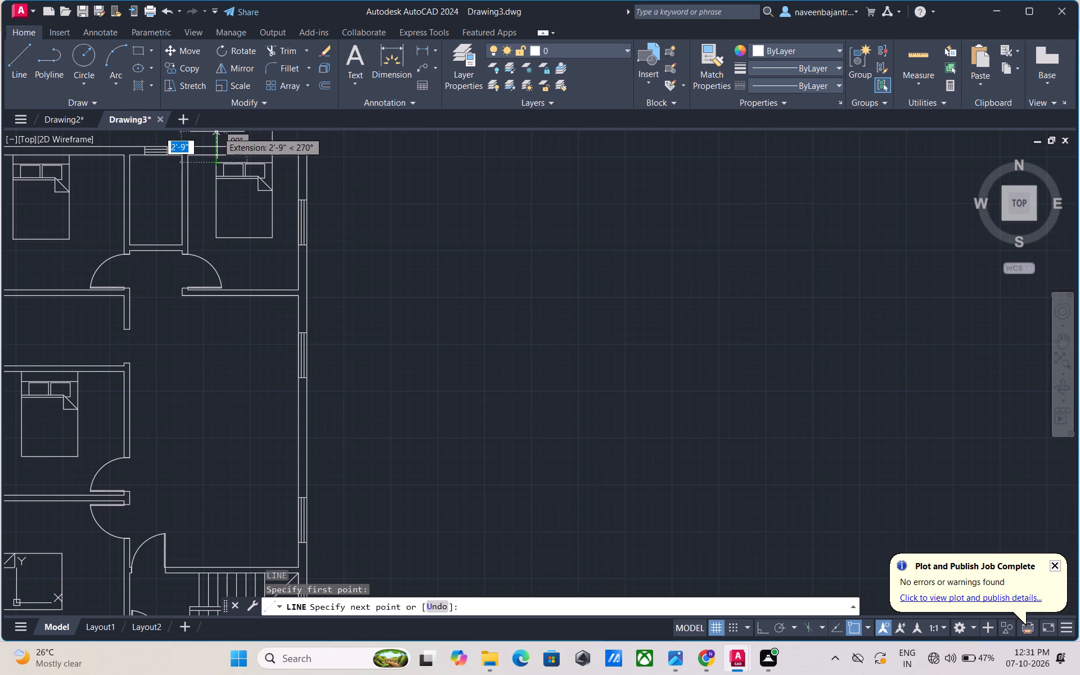
pyautogui.click(217, 132)
pyautogui.press('Escape')
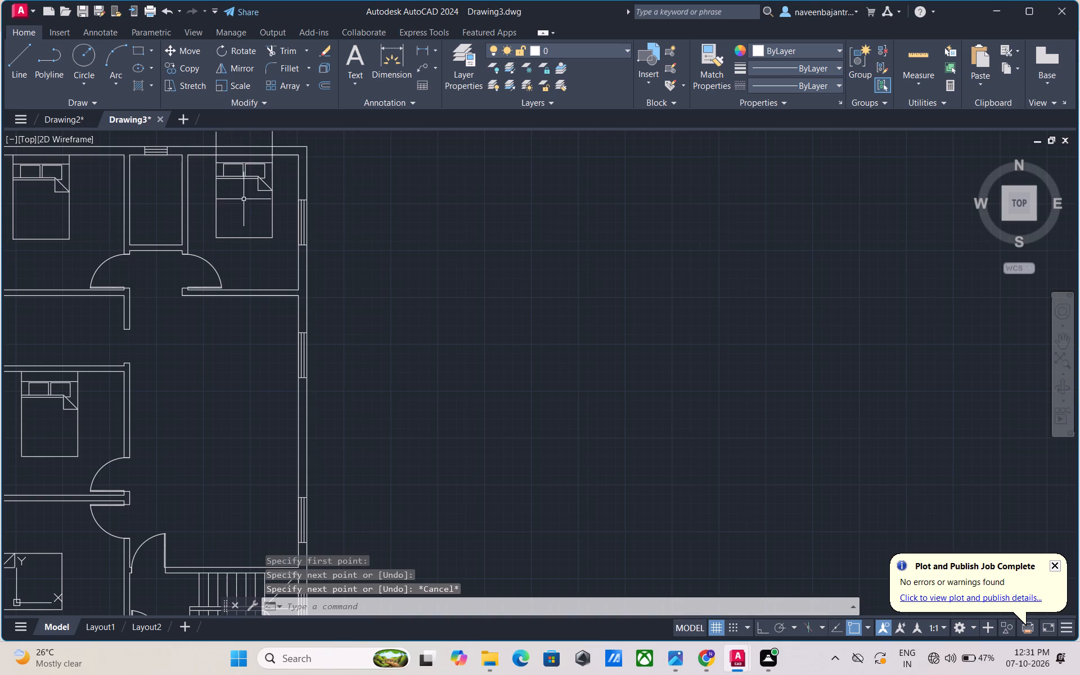
# Trim both new vertical lines back to the inner face of the northeast room's north wall.
pyautogui.moveTo(243, 200); pyautogui.dragTo(246, 265, button='middle')
pyautogui.press('Escape')
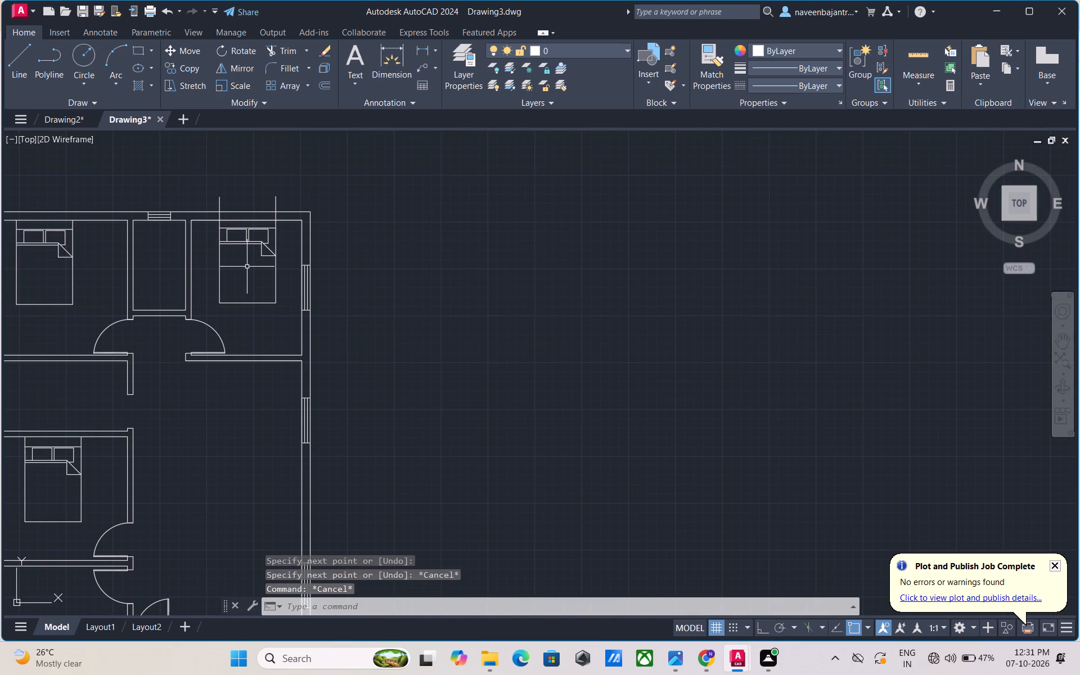
pyautogui.press('t')
pyautogui.press('r')
pyautogui.press('space')
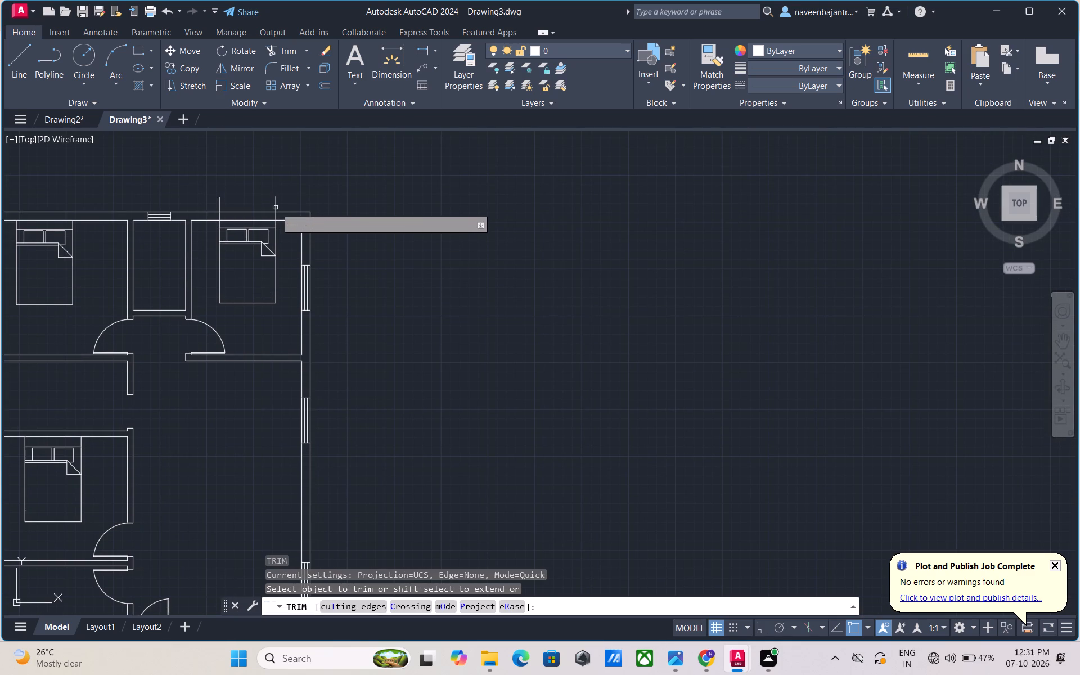
pyautogui.click(276, 208)
pyautogui.click(220, 204)
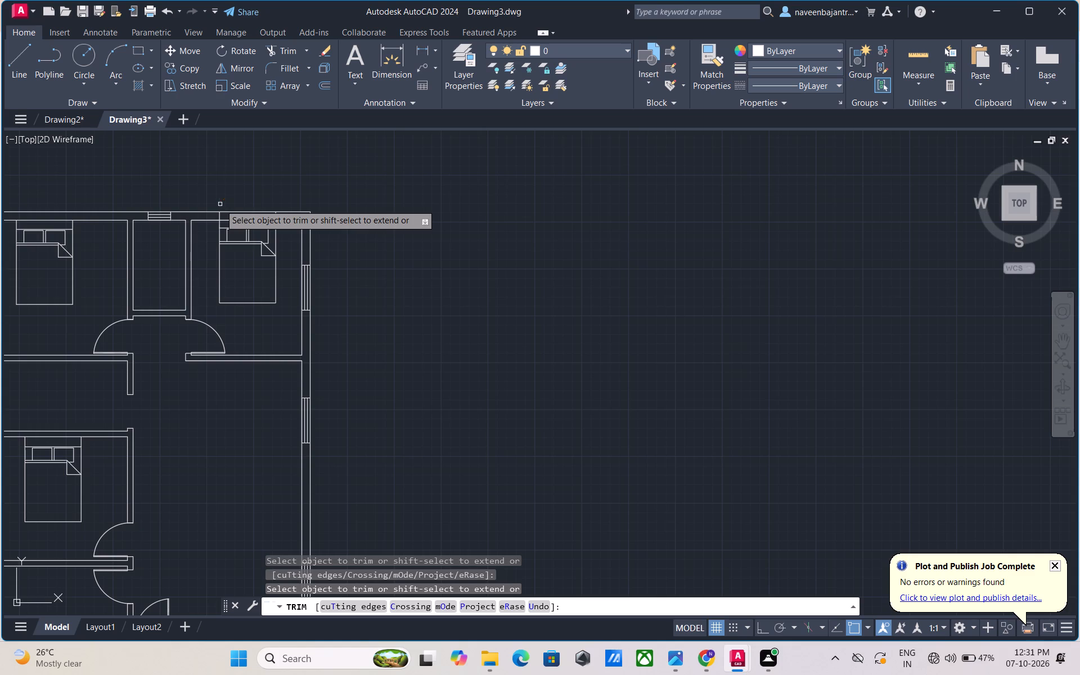
pyautogui.scroll(1, 217, 218)
pyautogui.click(219, 217)
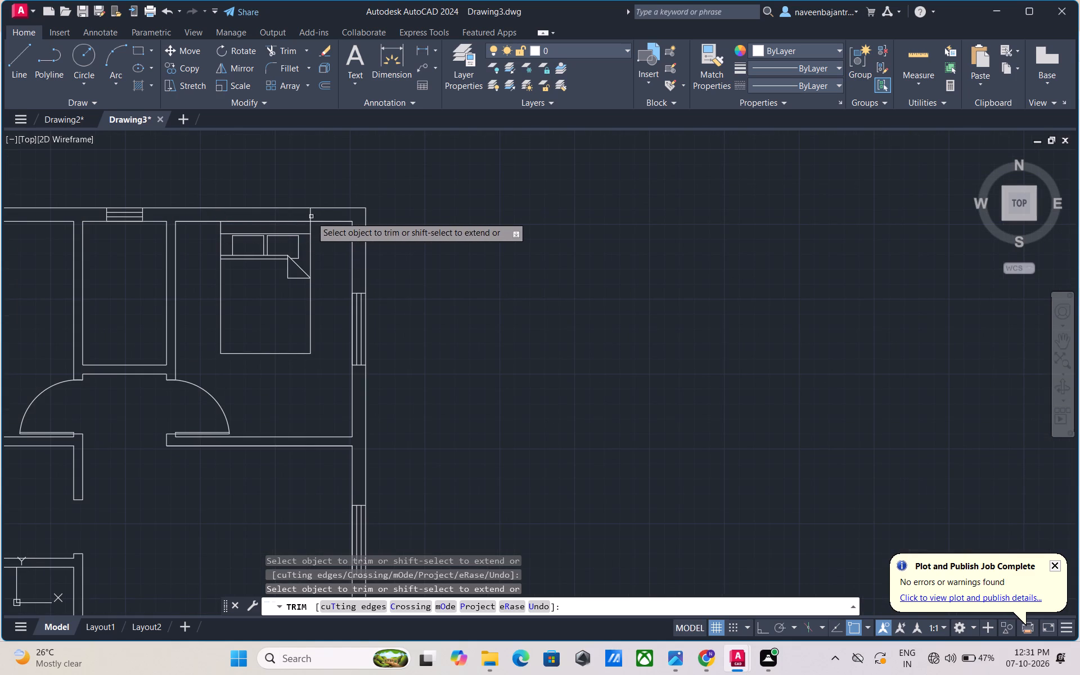
pyautogui.click(308, 214)
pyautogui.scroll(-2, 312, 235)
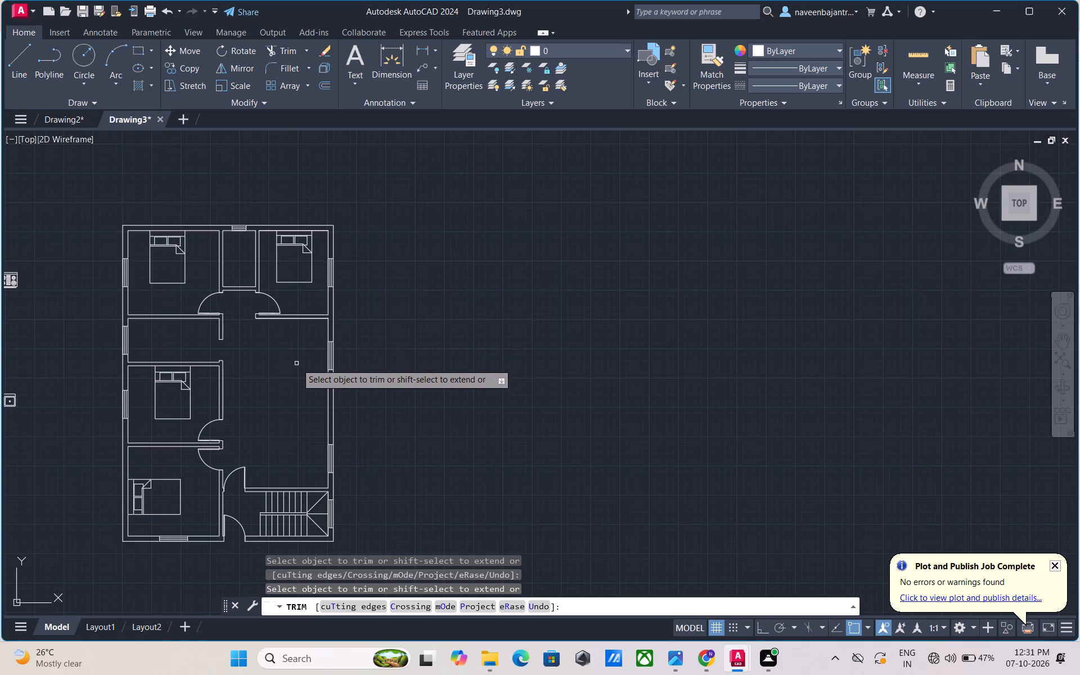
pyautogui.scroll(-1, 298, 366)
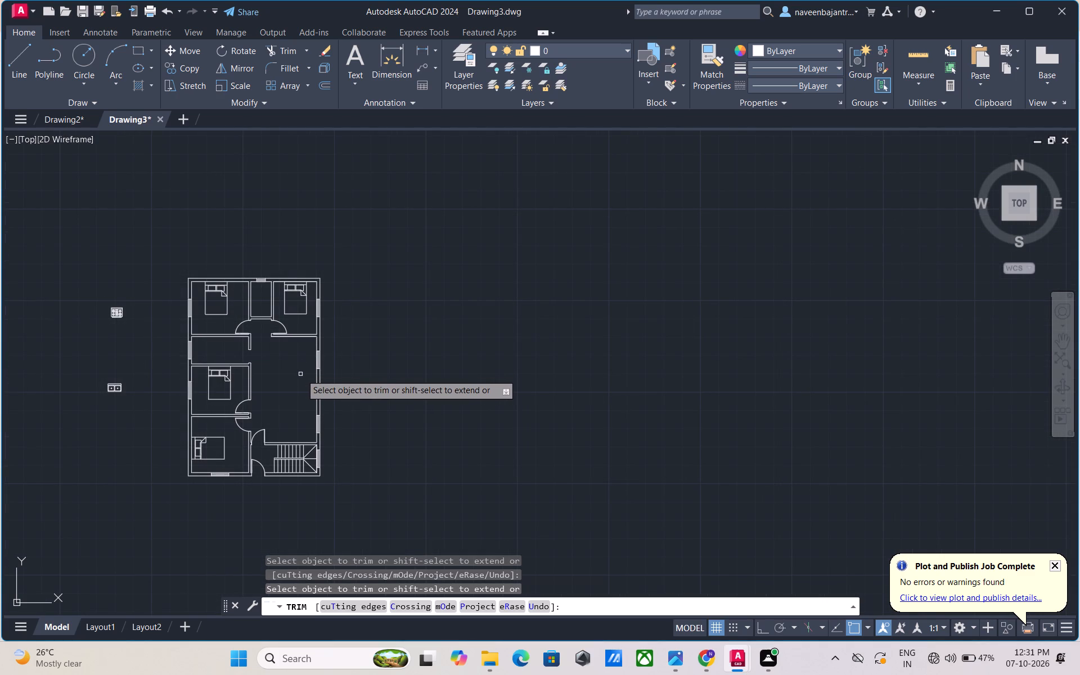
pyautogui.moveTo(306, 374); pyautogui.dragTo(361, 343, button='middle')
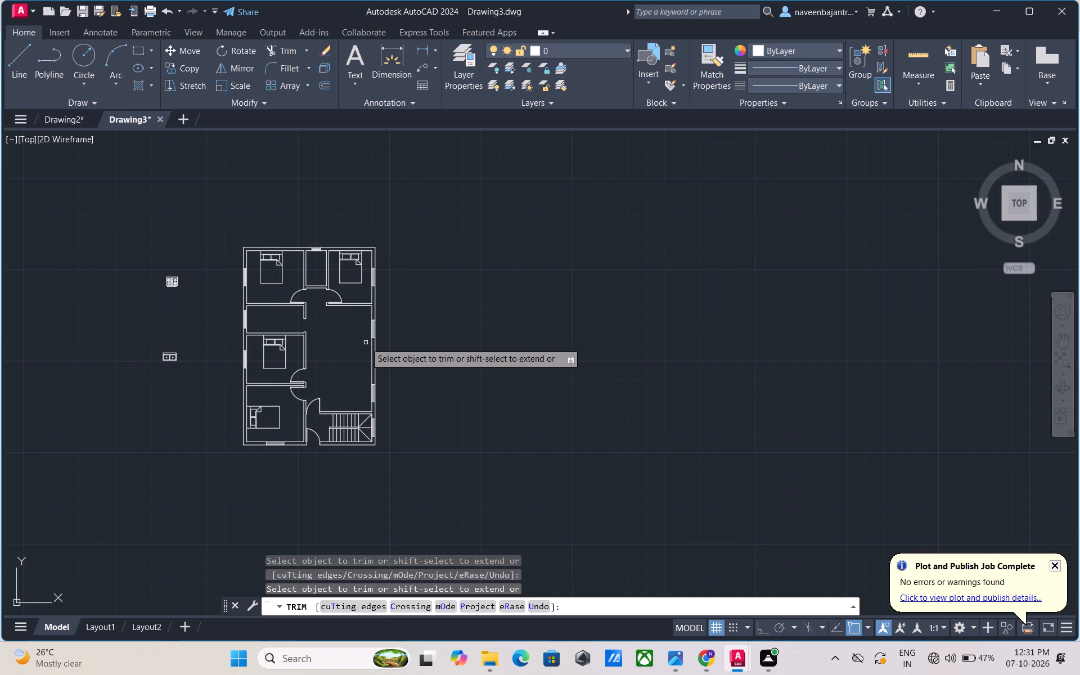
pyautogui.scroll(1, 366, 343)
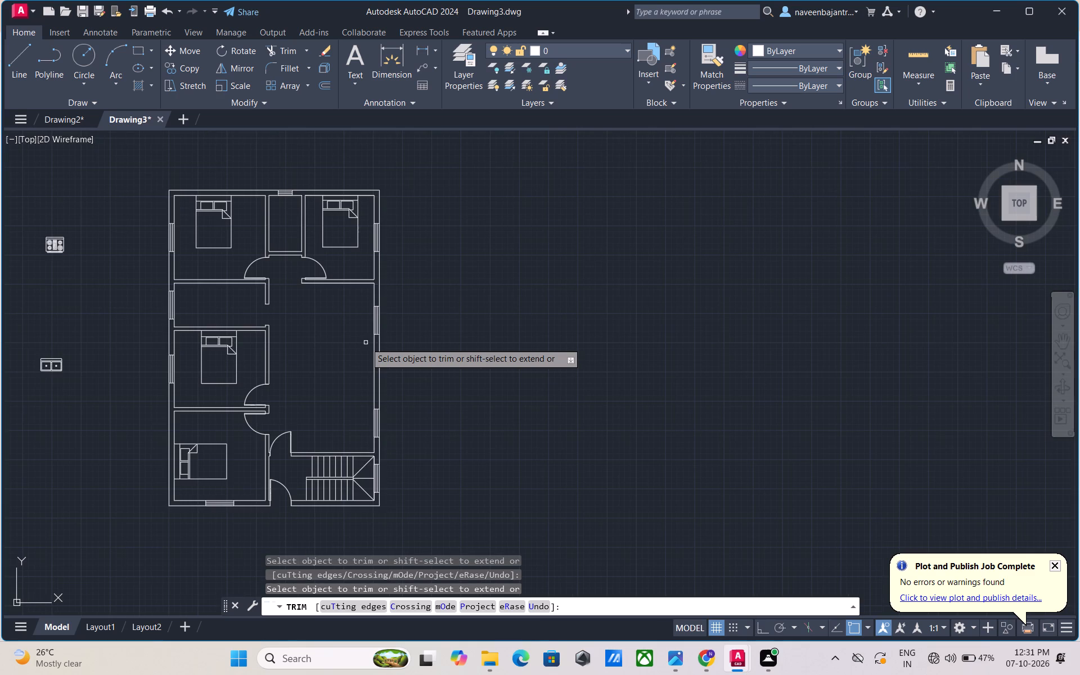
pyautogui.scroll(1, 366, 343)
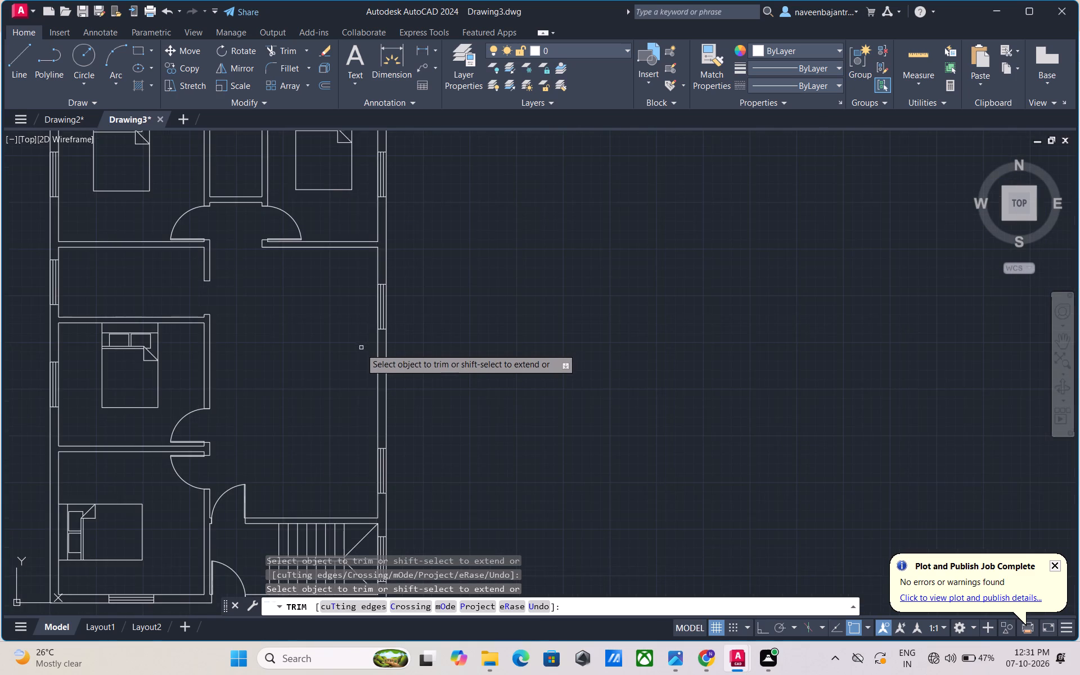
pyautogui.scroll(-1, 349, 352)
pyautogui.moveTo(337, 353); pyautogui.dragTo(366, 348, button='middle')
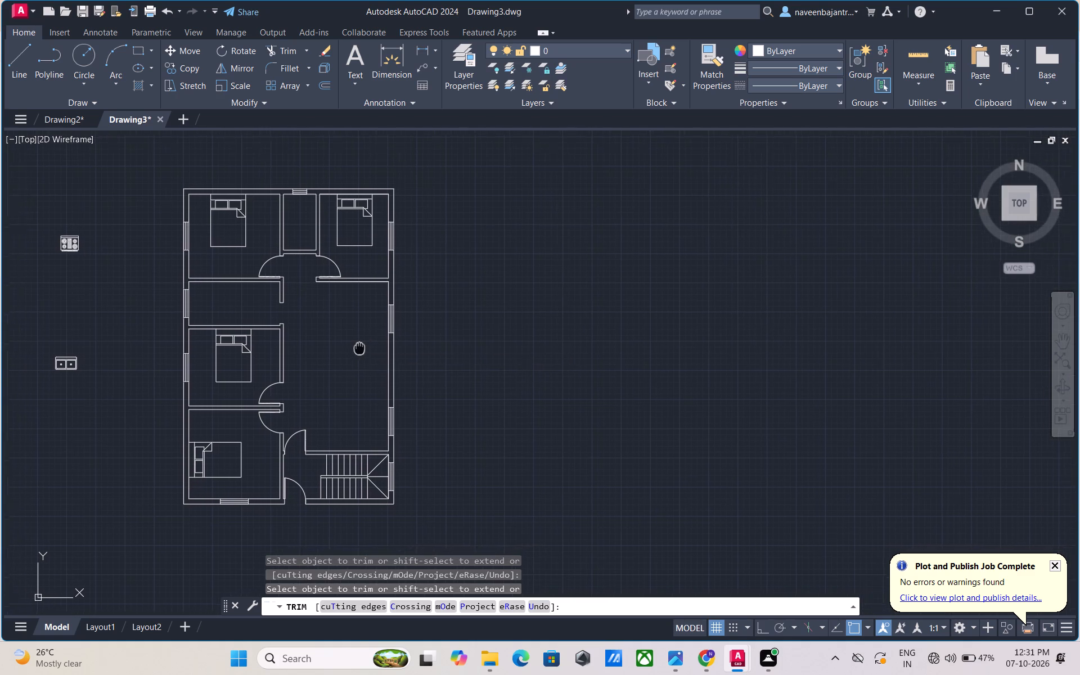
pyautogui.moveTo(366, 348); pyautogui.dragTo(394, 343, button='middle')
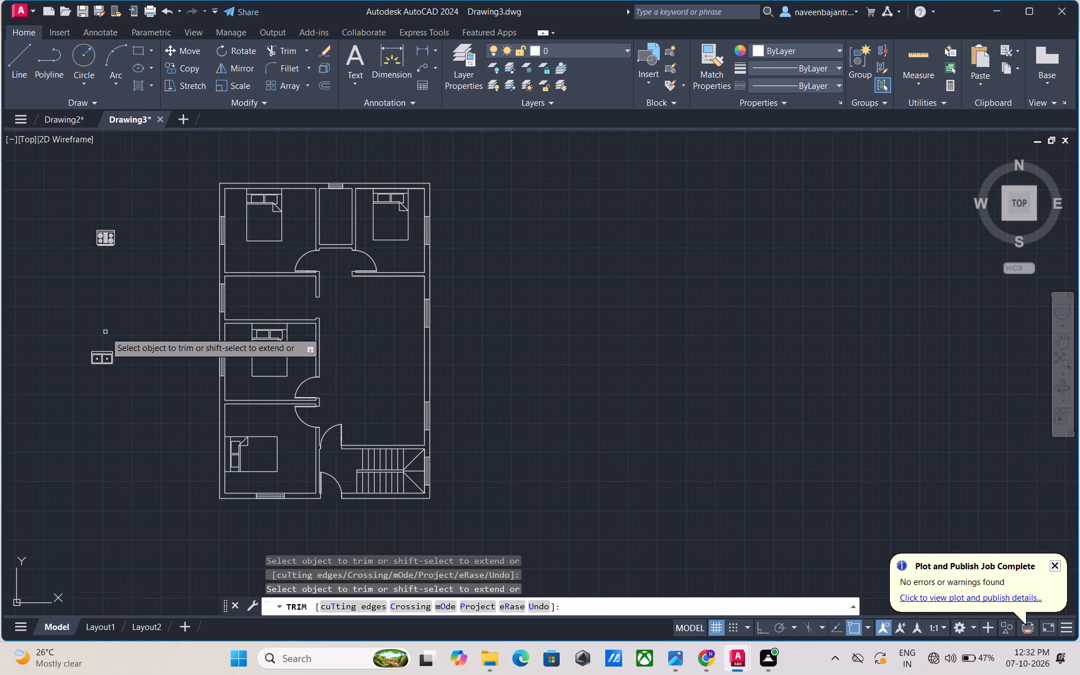
# Rotate the double-bowl sink block west of the plan by 270° about a point just off its southeast corner.
pyautogui.scroll(2, 99, 350)
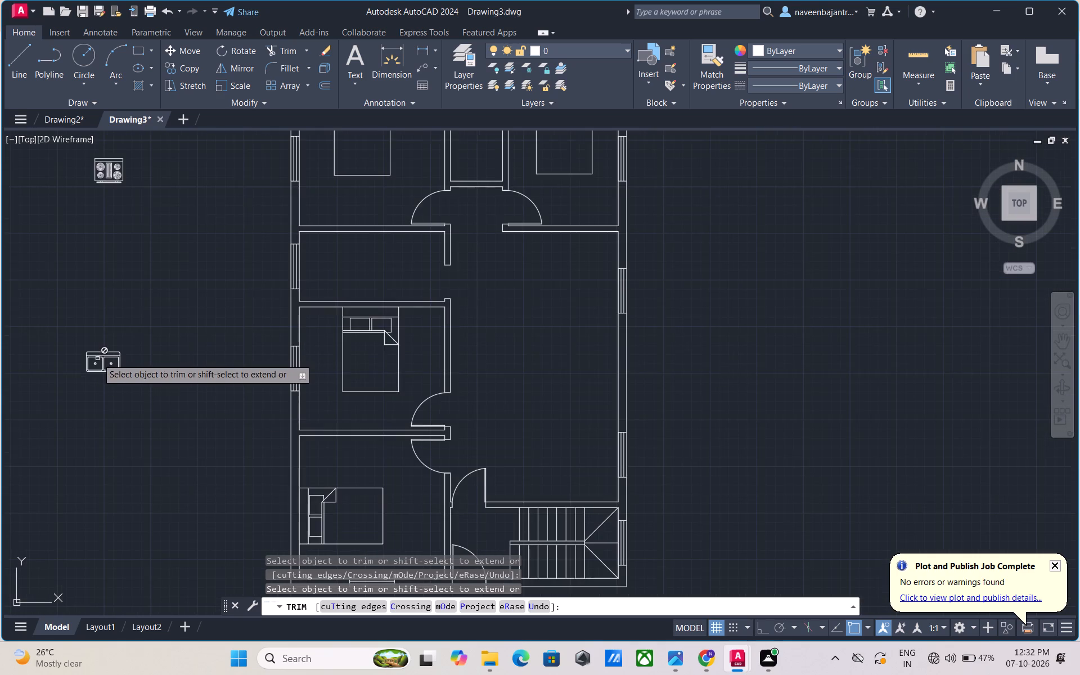
pyautogui.press('Escape')
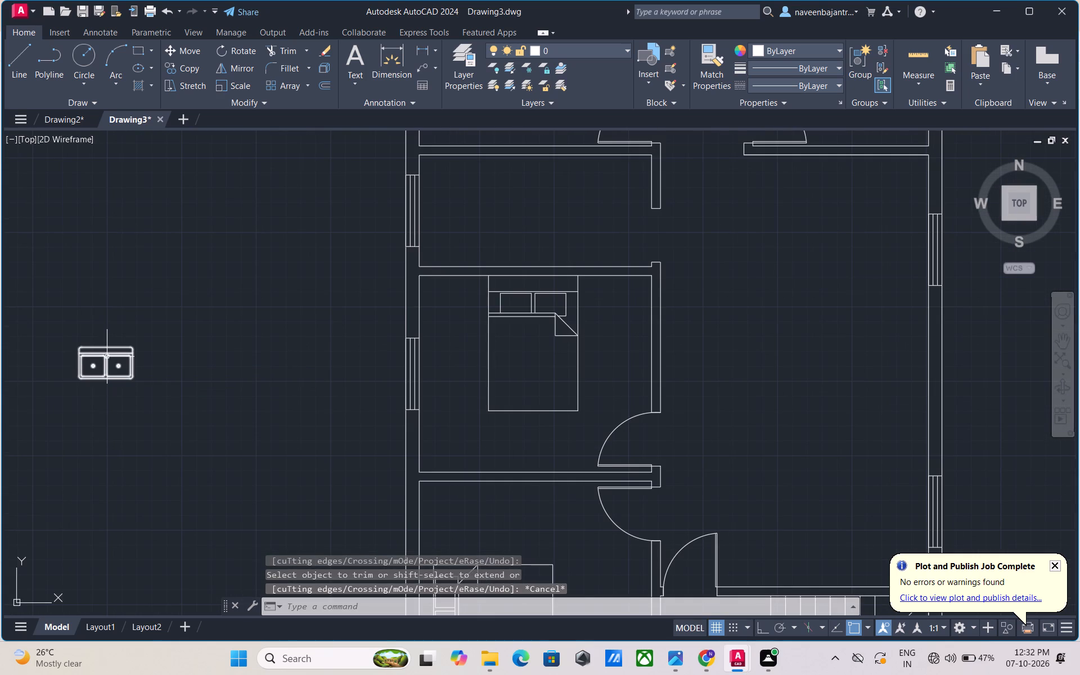
pyautogui.click(107, 357)
pyautogui.write('ro')
pyautogui.press('space')
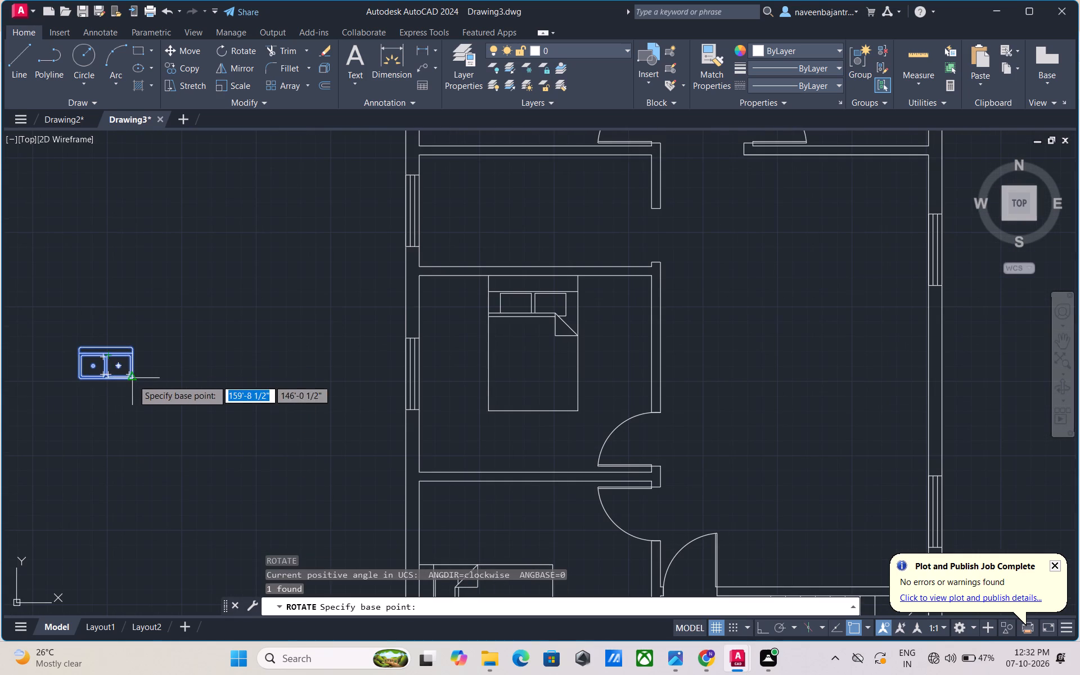
pyautogui.click(142, 380)
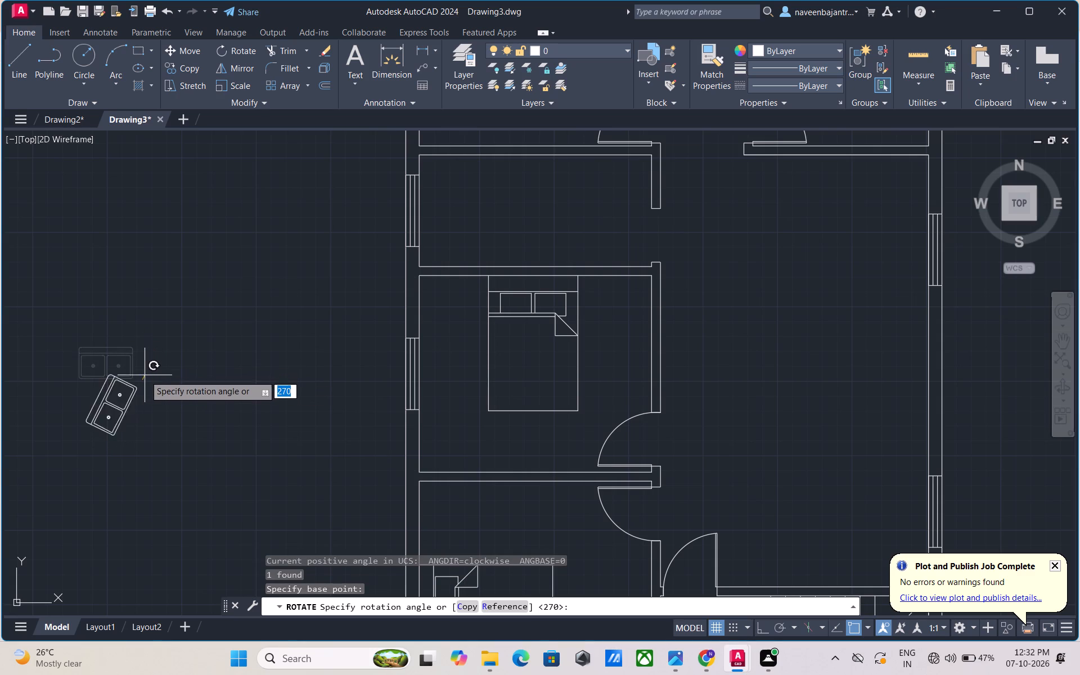
pyautogui.click(142, 337)
pyautogui.press('Escape')
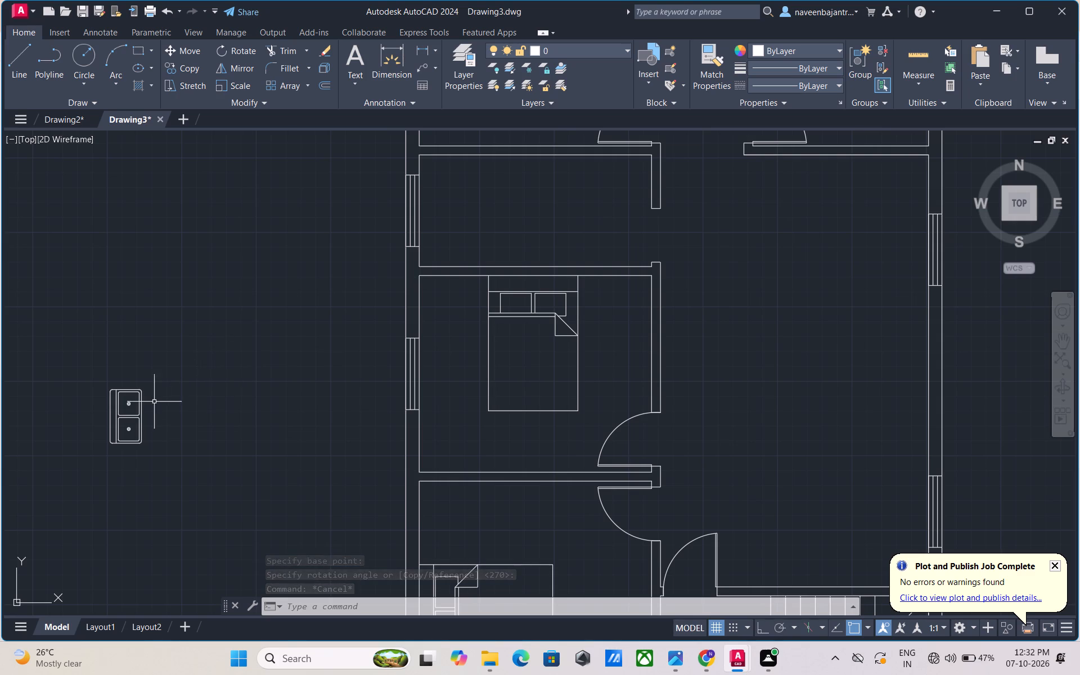
# Move the rotated sink by its southeast corner into the room south of the northwest bedroom, beside the west wall window.
pyautogui.click(141, 422)
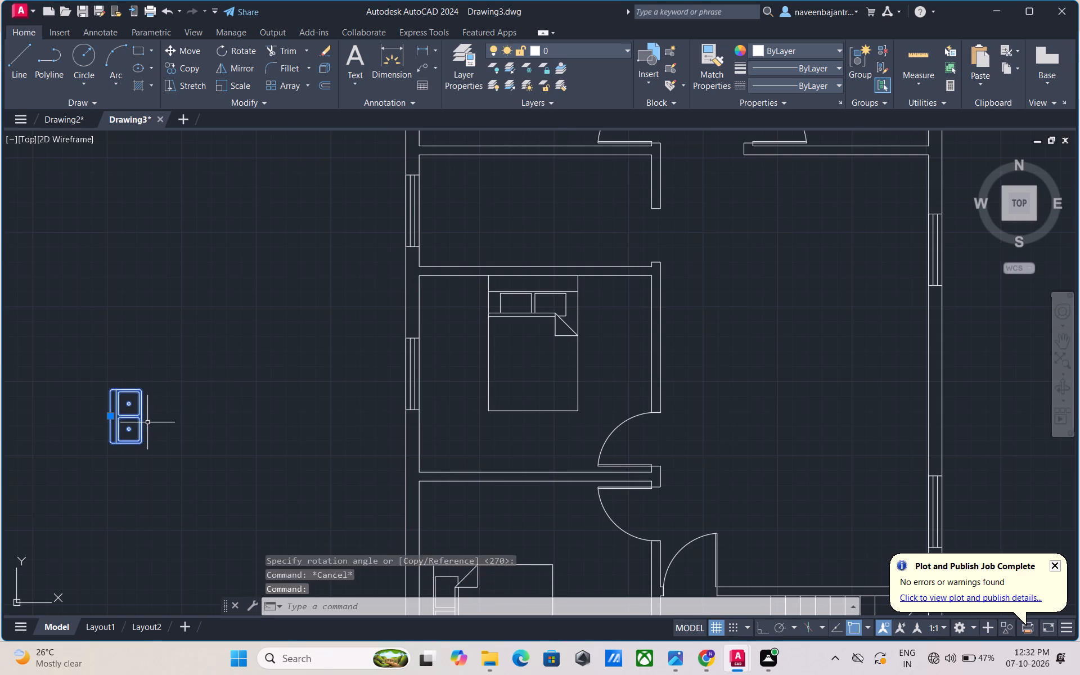
pyautogui.press('m')
pyautogui.press('space')
pyautogui.click(145, 441)
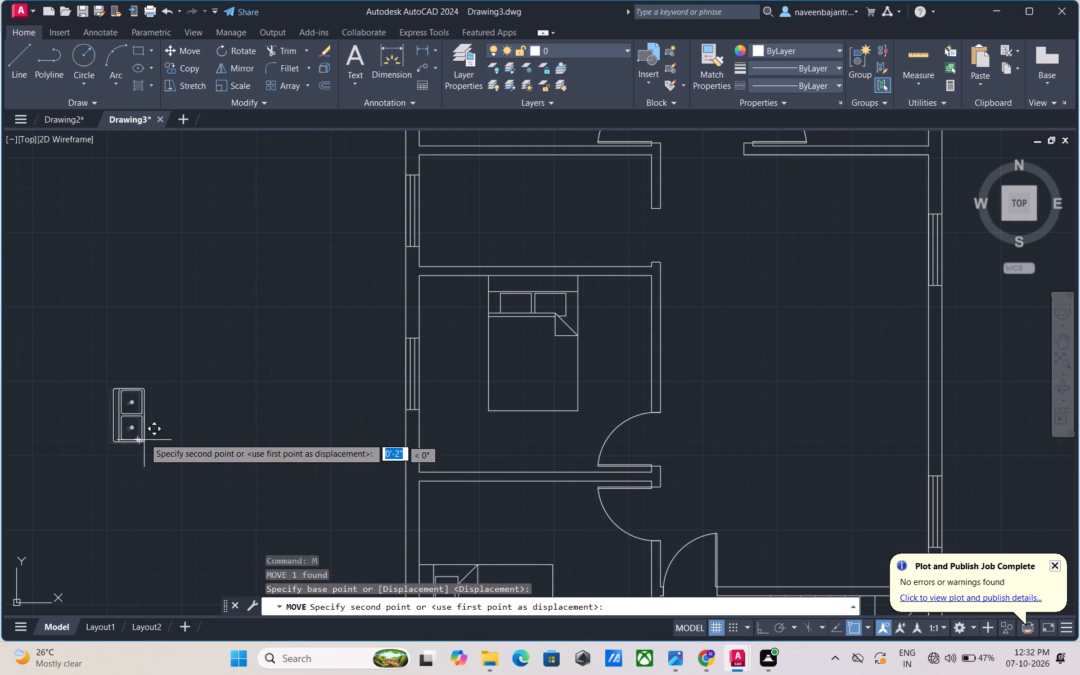
pyautogui.click(456, 254)
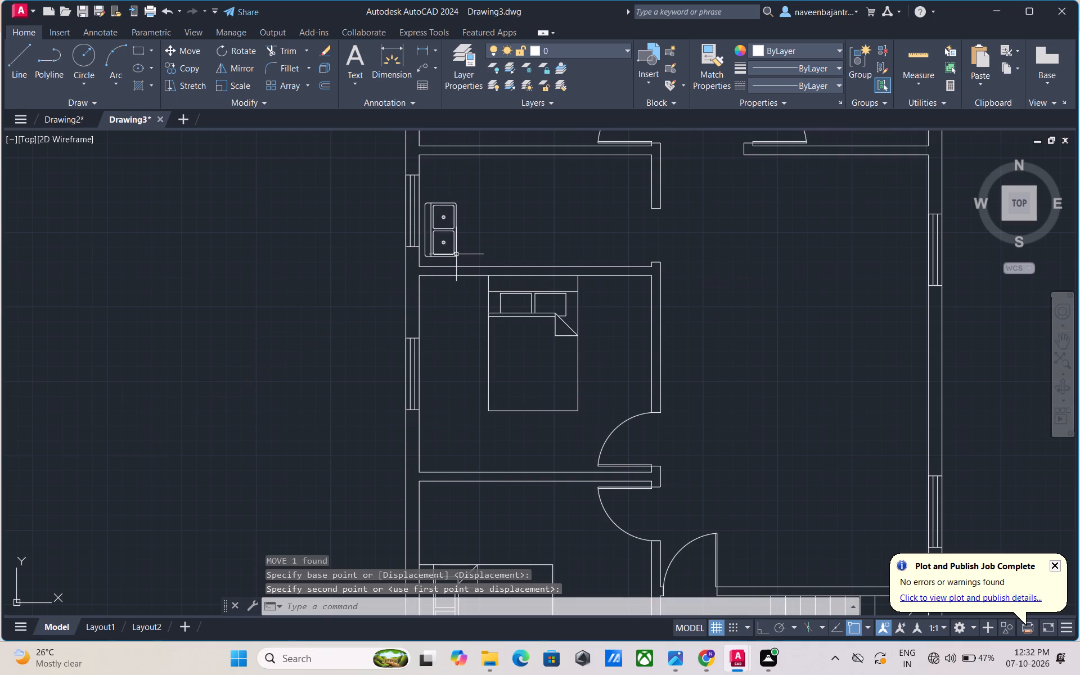
pyautogui.press('Escape')
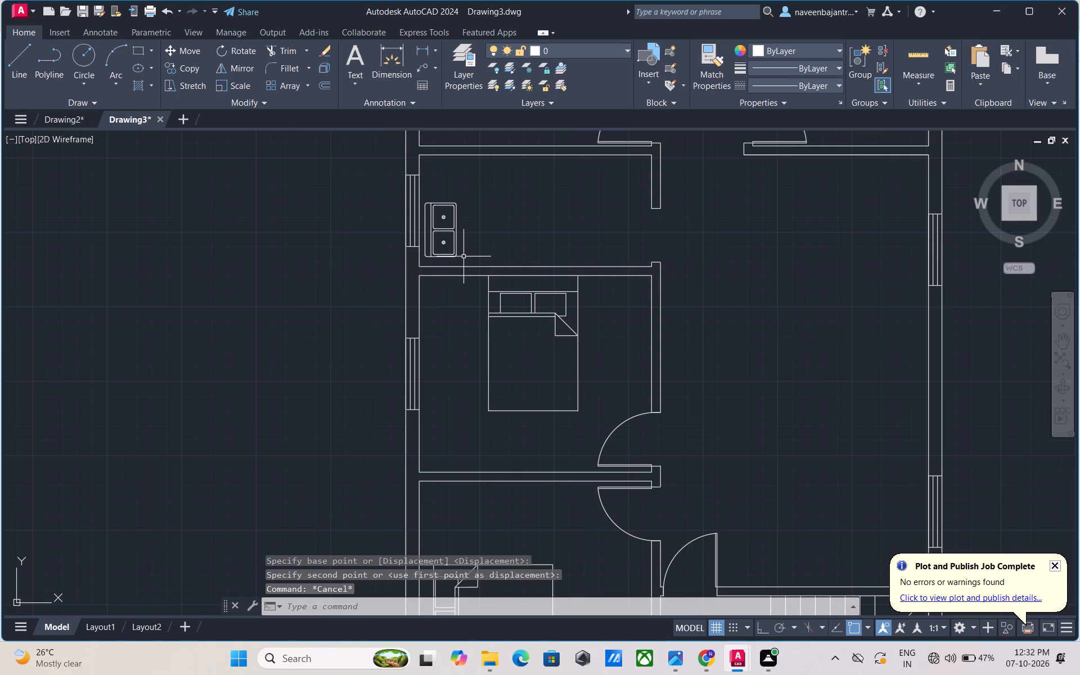
# Scale the sink down by a factor of about 1/2 from its southeast corner.
pyautogui.click(456, 253)
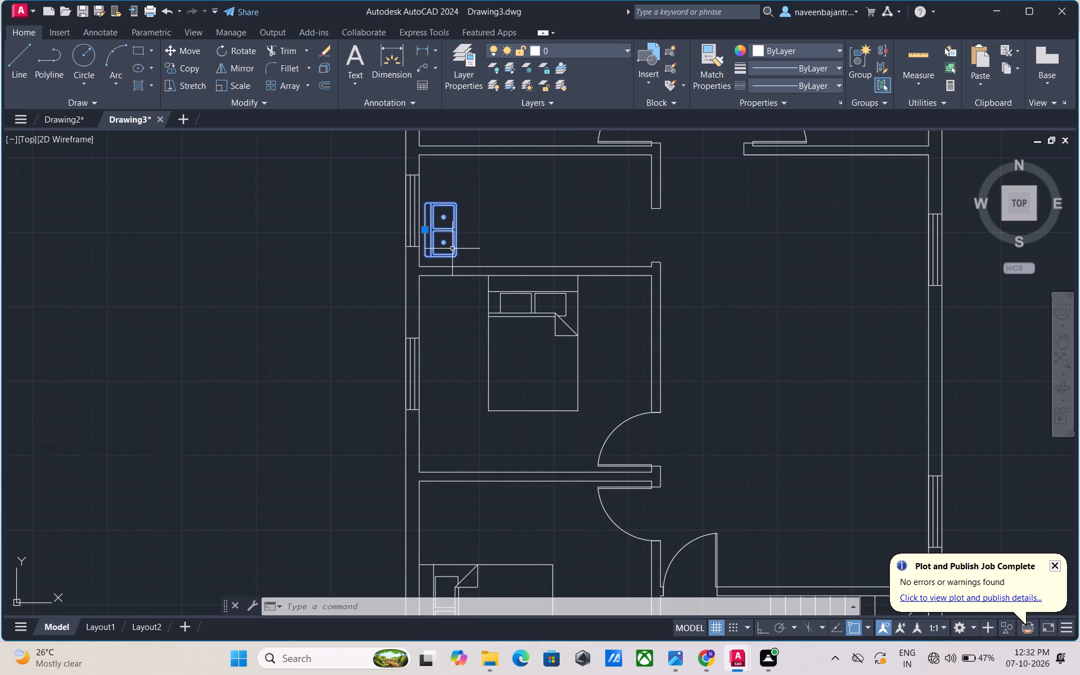
pyautogui.press('s')
pyautogui.press('c')
pyautogui.press('space')
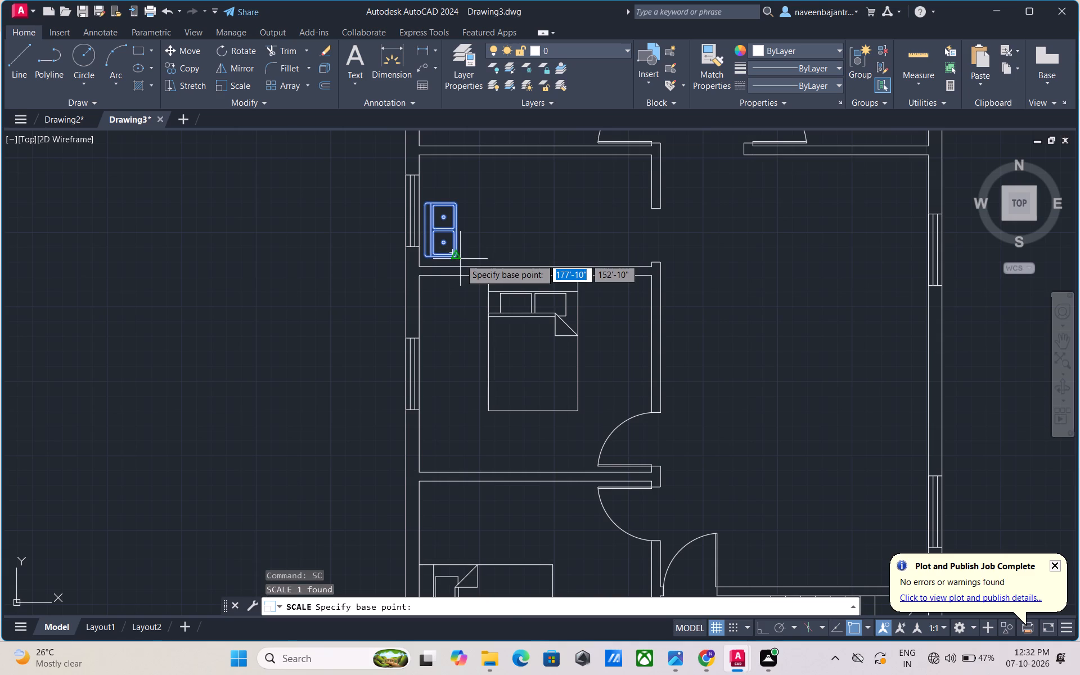
pyautogui.click(460, 259)
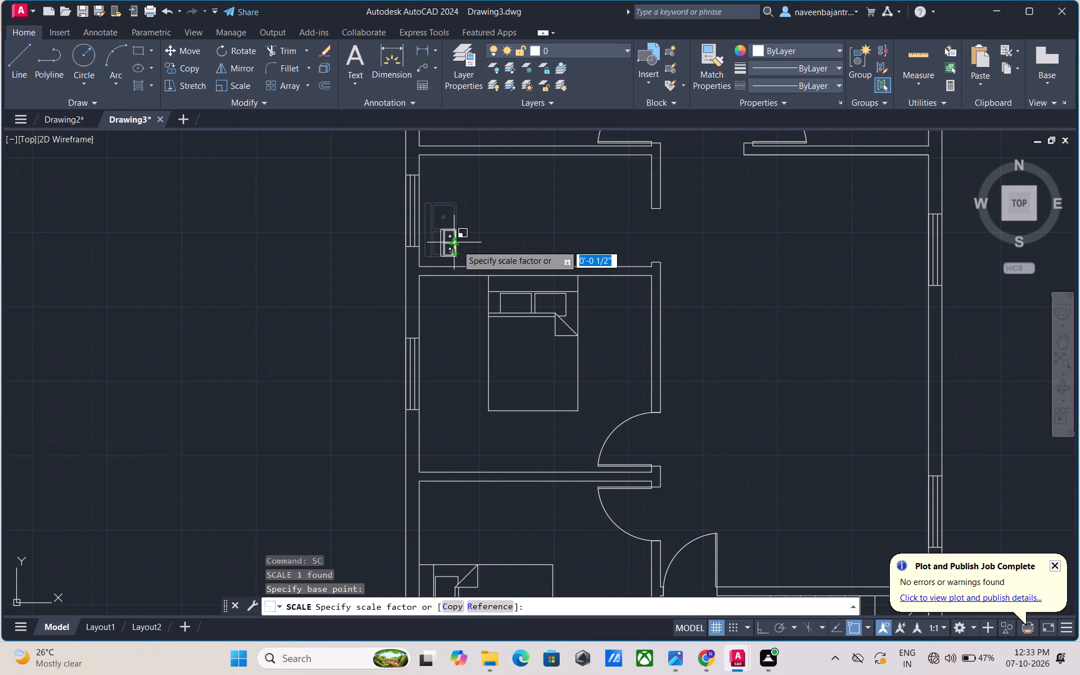
pyautogui.click(457, 245)
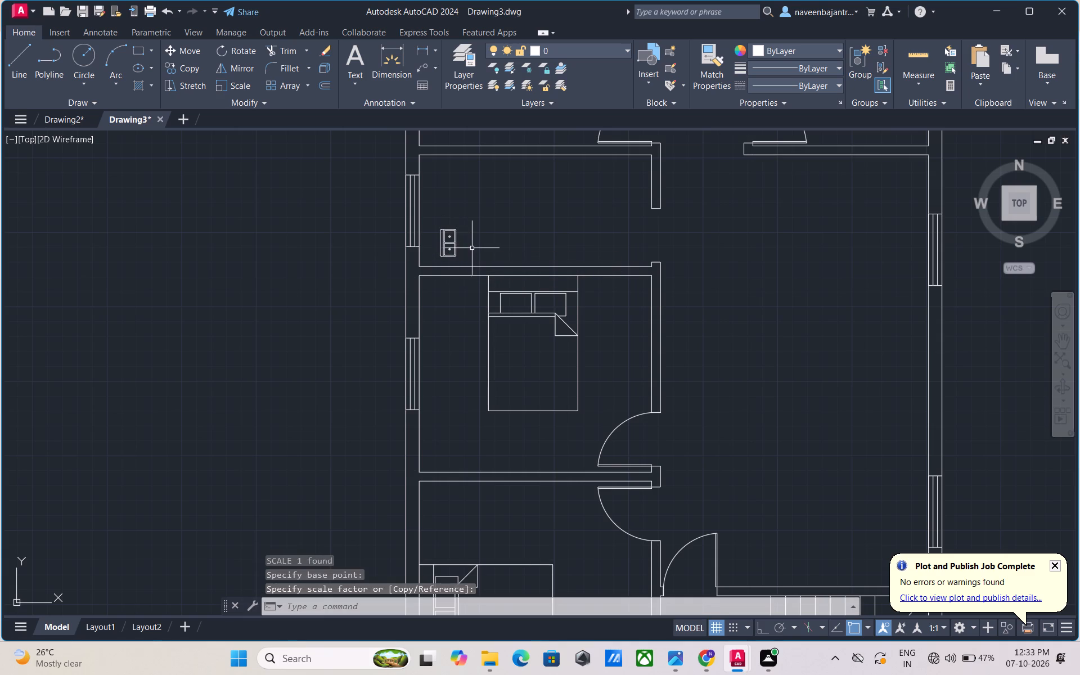
# Move the scaled sink by its southeast corner about 11 1/2" northwest, closer to the west wall window.
pyautogui.click(458, 252)
pyautogui.write('m')
pyautogui.press('space')
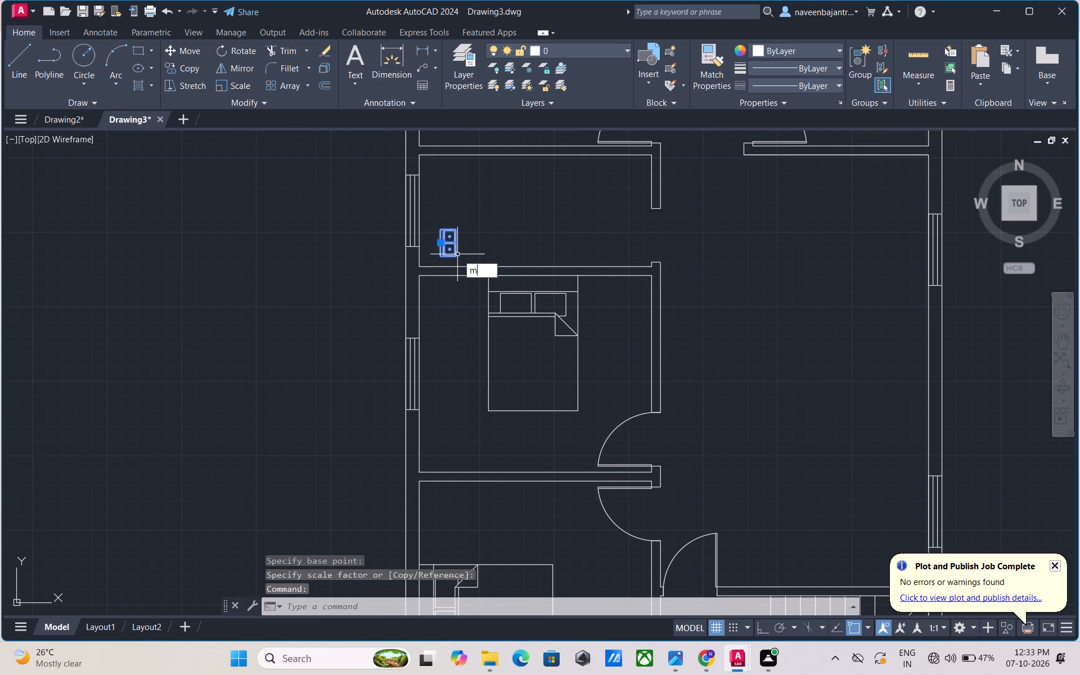
pyautogui.click(457, 254)
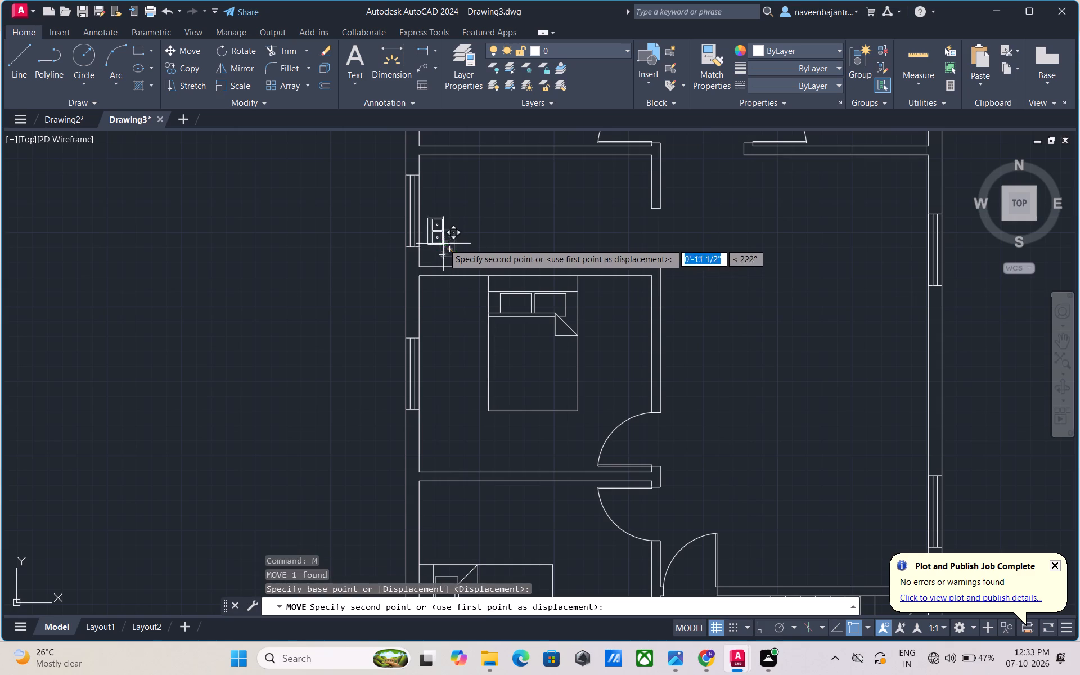
pyautogui.click(443, 243)
pyautogui.press('Escape')
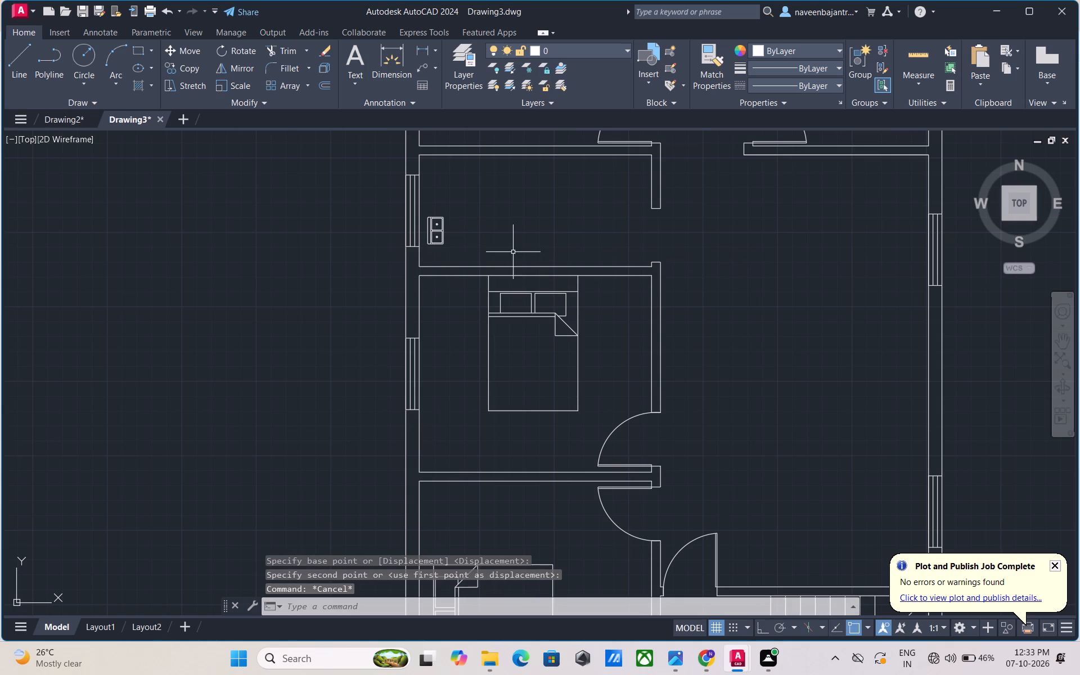
# Move the four-burner stove block from outside the plan into the sink's room, near the middle of its north wall.
pyautogui.scroll(-1, 503, 251)
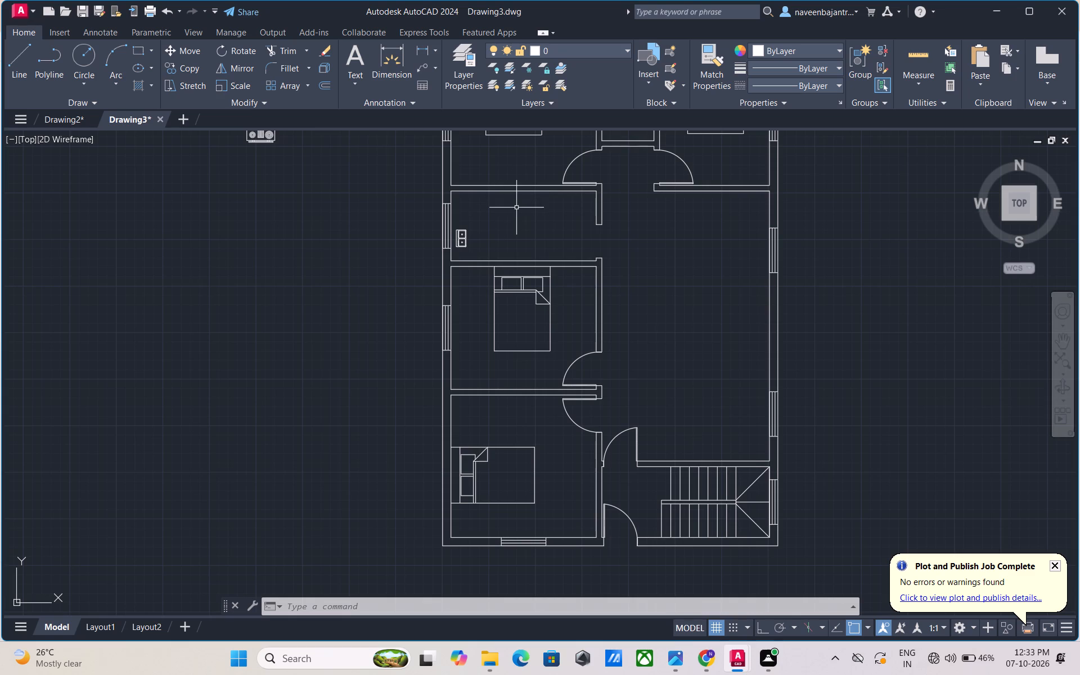
pyautogui.moveTo(516, 208); pyautogui.dragTo(499, 224, button='middle')
pyautogui.moveTo(493, 235); pyautogui.dragTo(486, 246, button='middle')
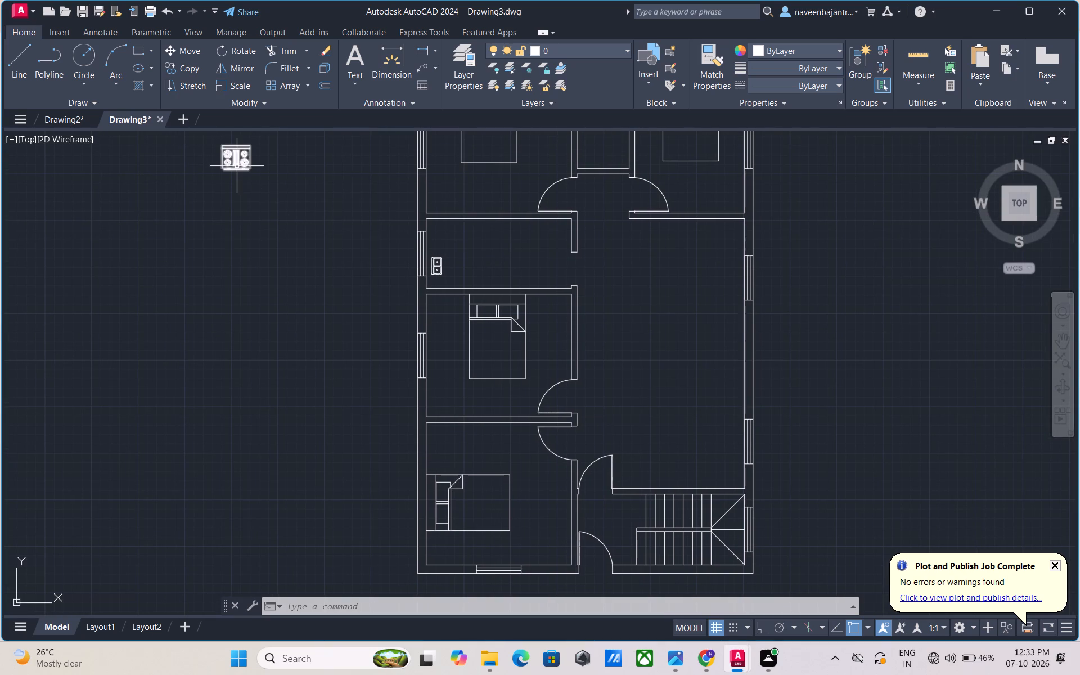
pyautogui.click(237, 166)
pyautogui.write('m')
pyautogui.press('space')
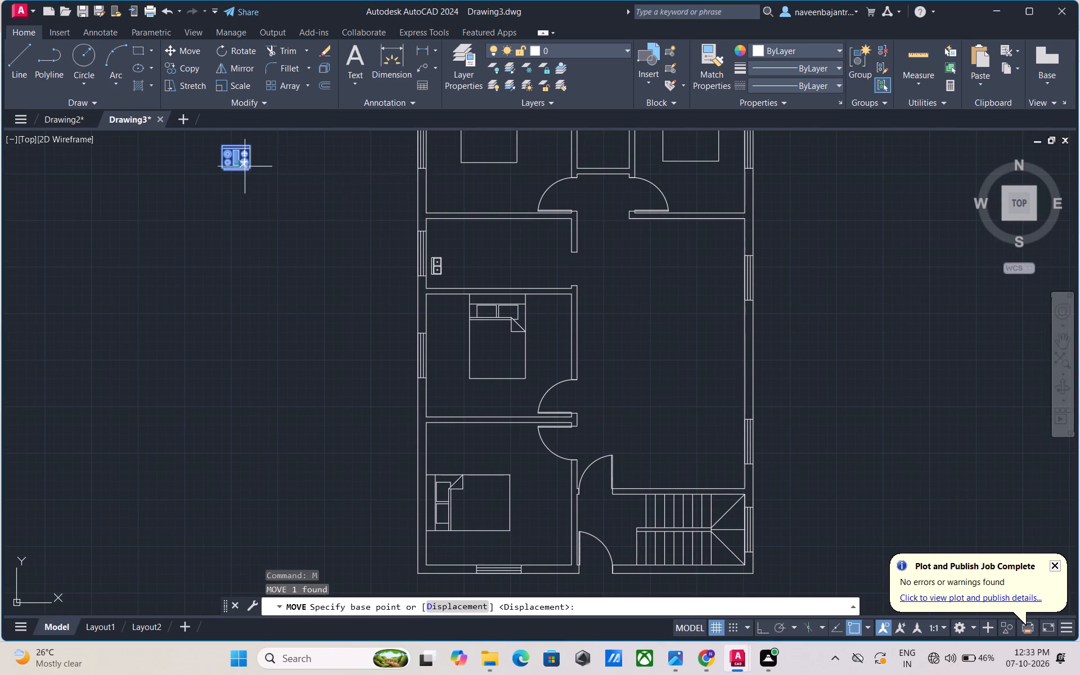
pyautogui.click(251, 170)
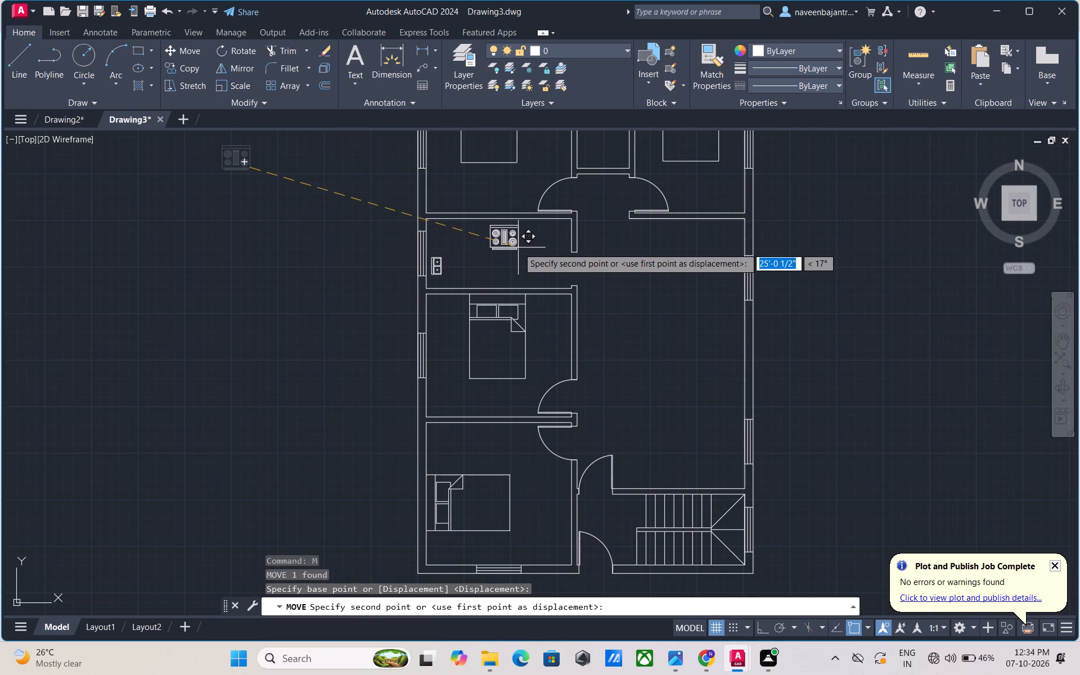
pyautogui.click(516, 246)
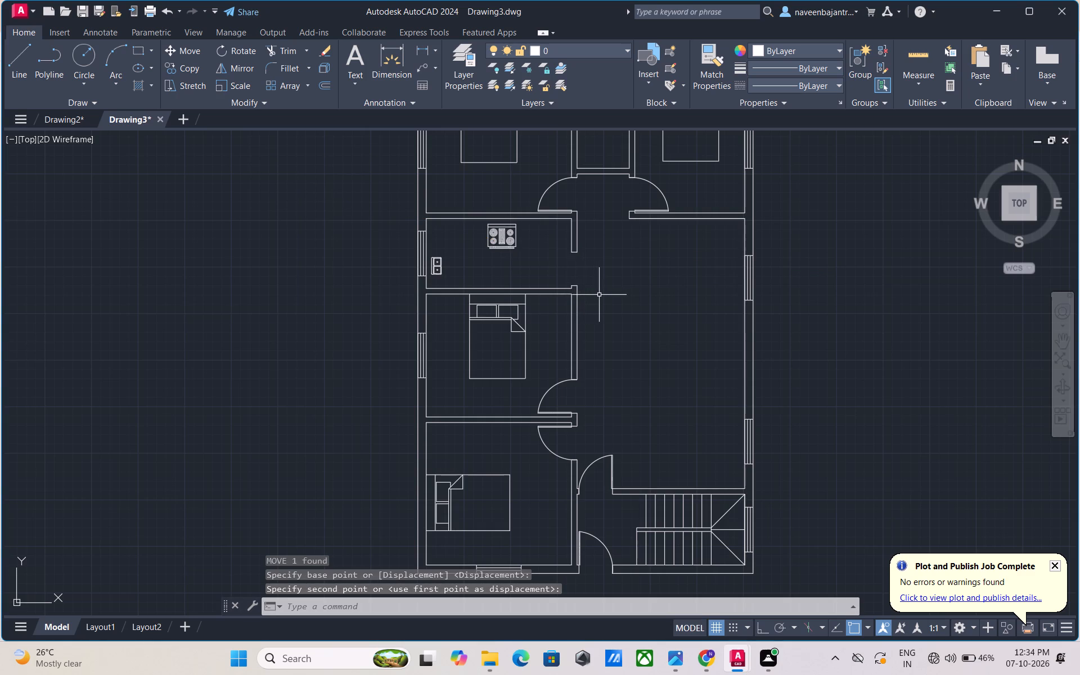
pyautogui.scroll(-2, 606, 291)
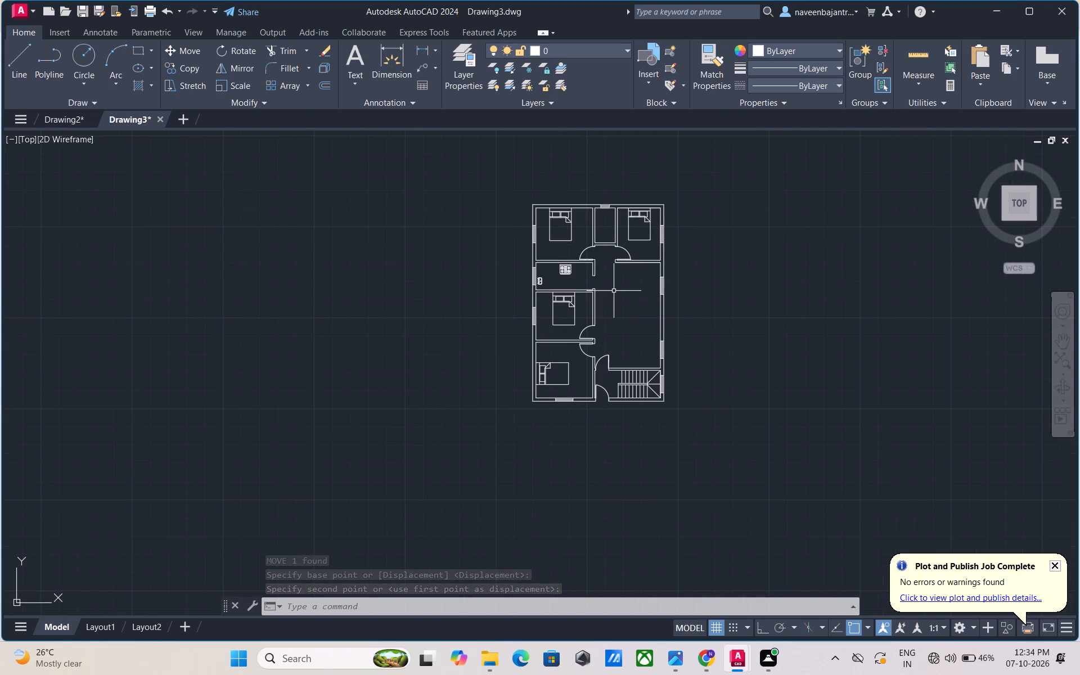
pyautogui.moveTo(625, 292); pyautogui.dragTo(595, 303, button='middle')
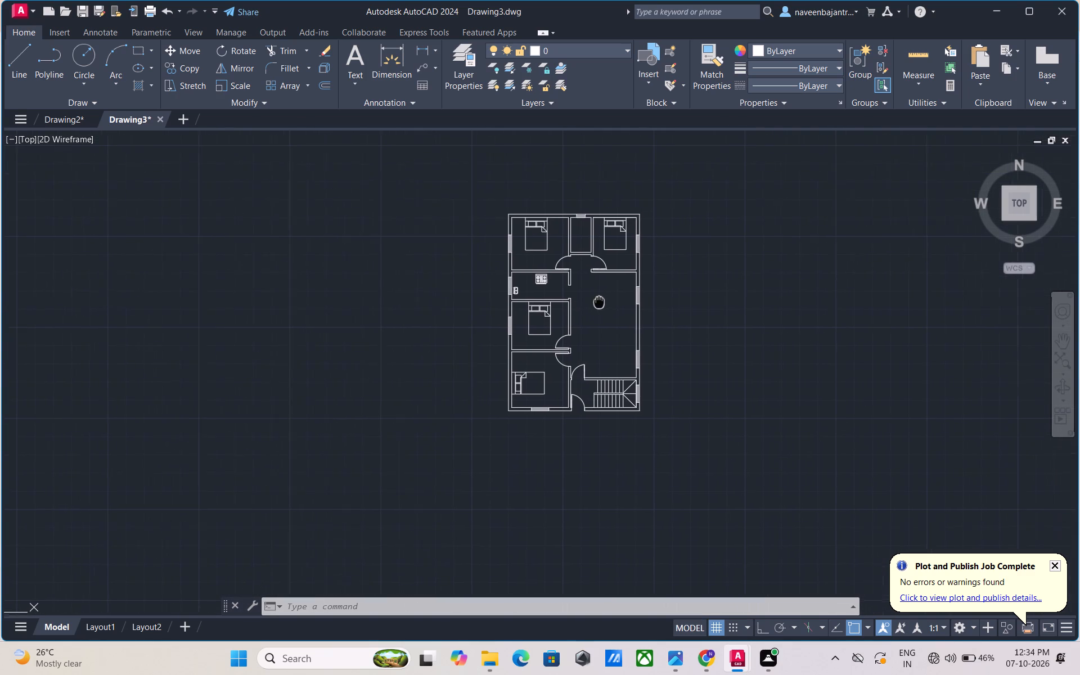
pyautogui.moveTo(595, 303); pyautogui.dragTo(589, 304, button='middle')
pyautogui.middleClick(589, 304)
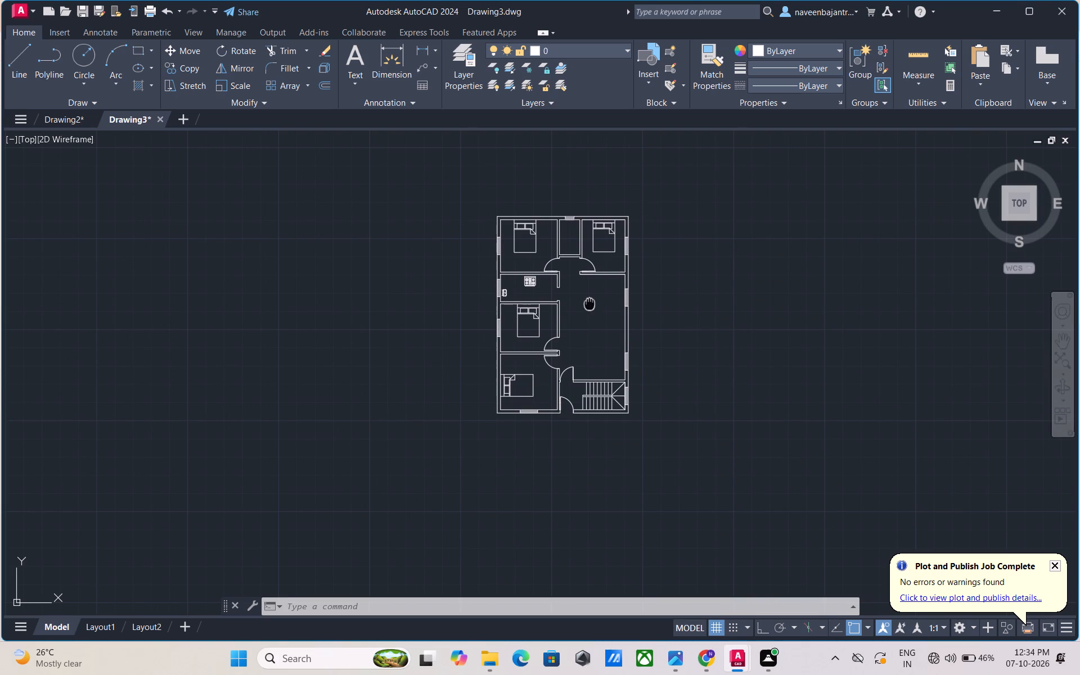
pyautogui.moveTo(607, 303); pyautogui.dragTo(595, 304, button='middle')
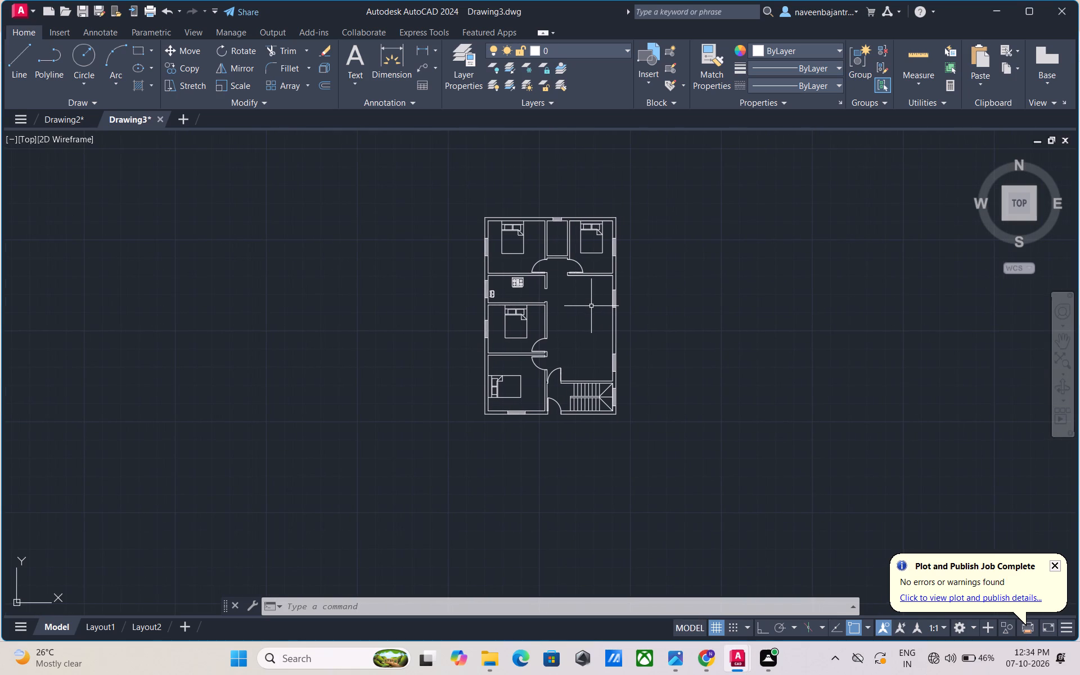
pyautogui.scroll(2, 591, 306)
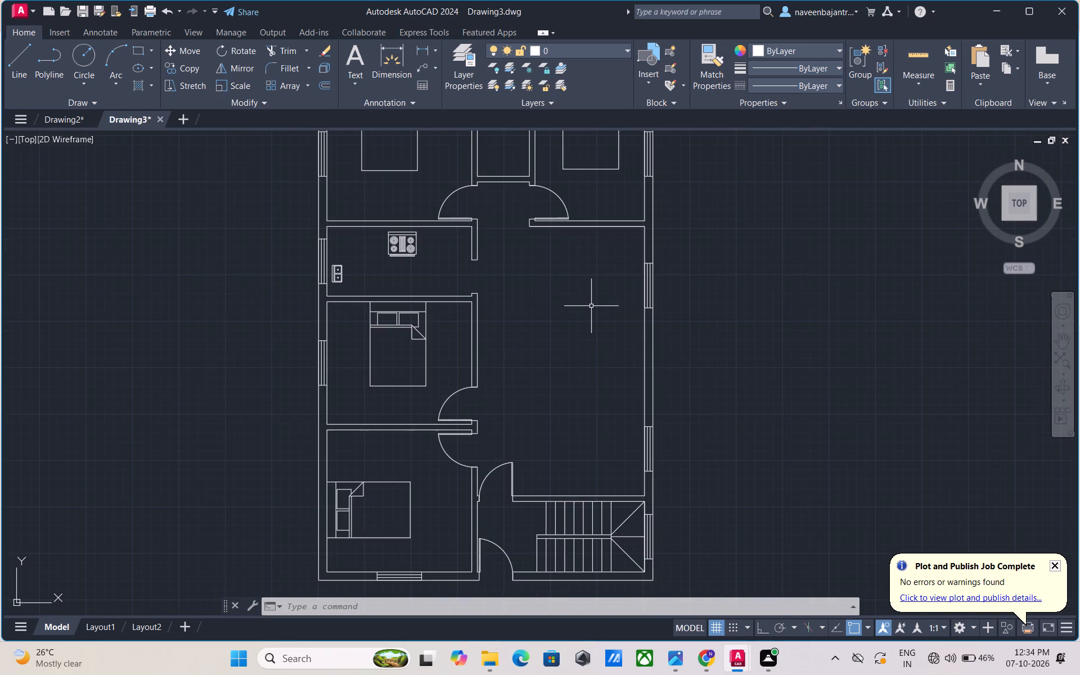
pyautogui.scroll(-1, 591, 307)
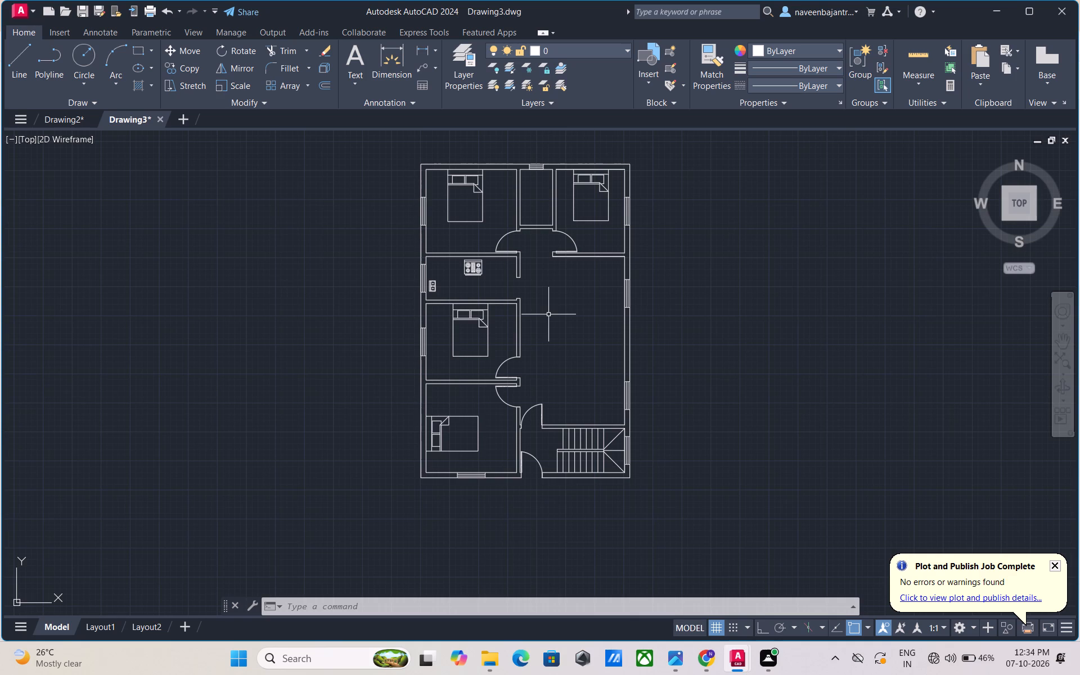
# Draw a short line across the south wall thickness of the small room between the north bedrooms, at its west end.
pyautogui.scroll(1, 550, 297)
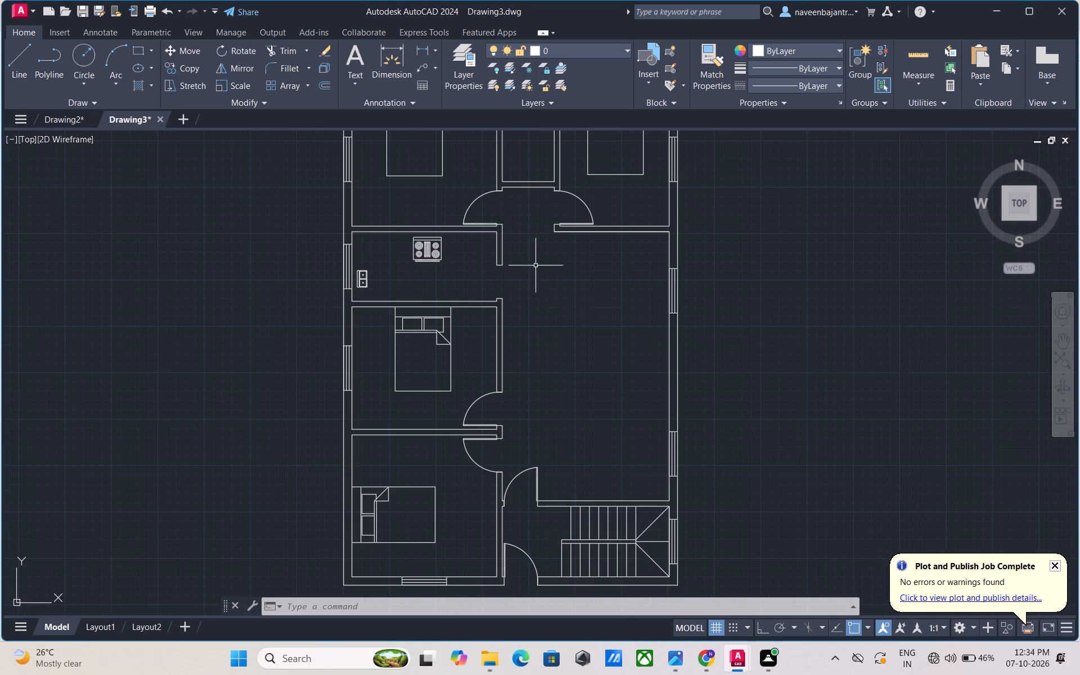
pyautogui.scroll(2, 529, 180)
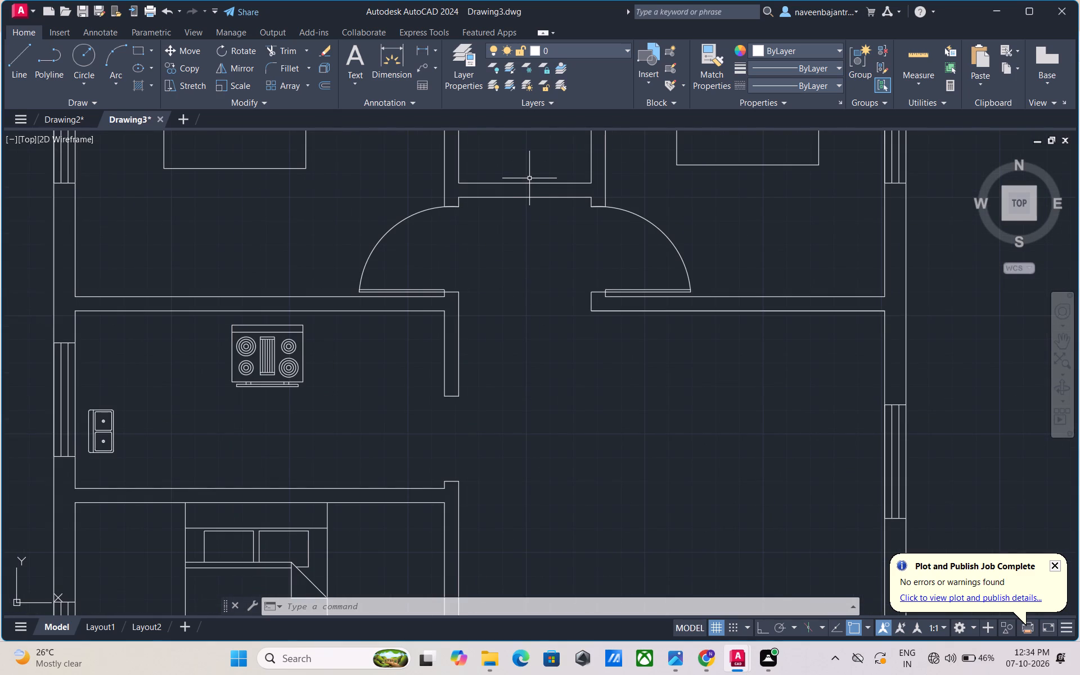
pyautogui.press('Escape')
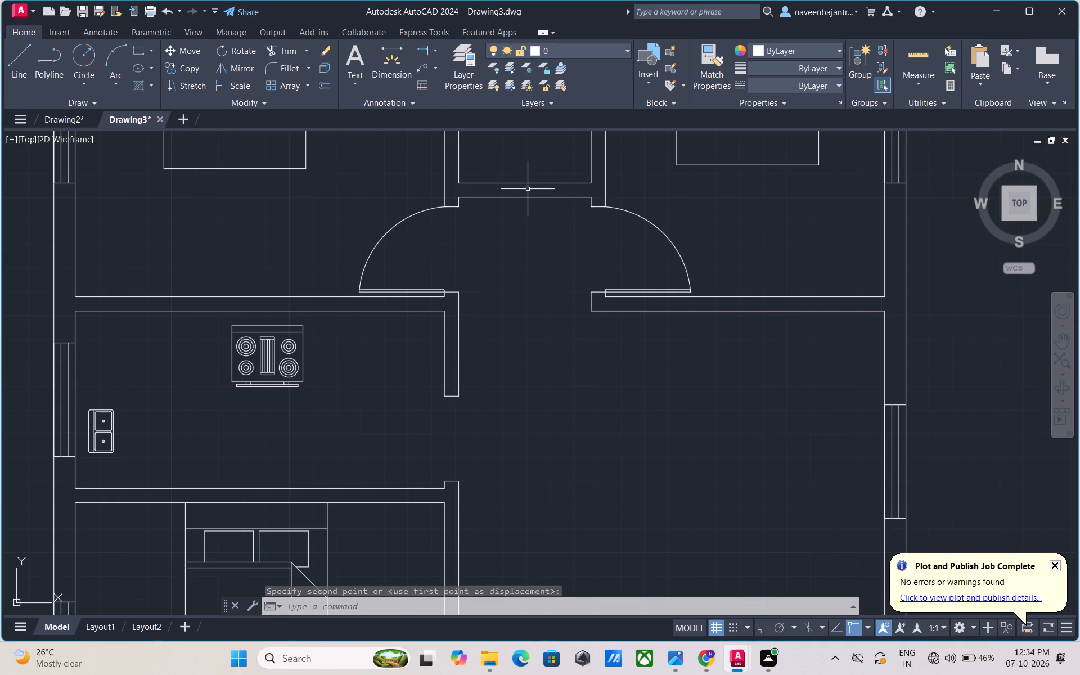
pyautogui.press('l')
pyautogui.press('space')
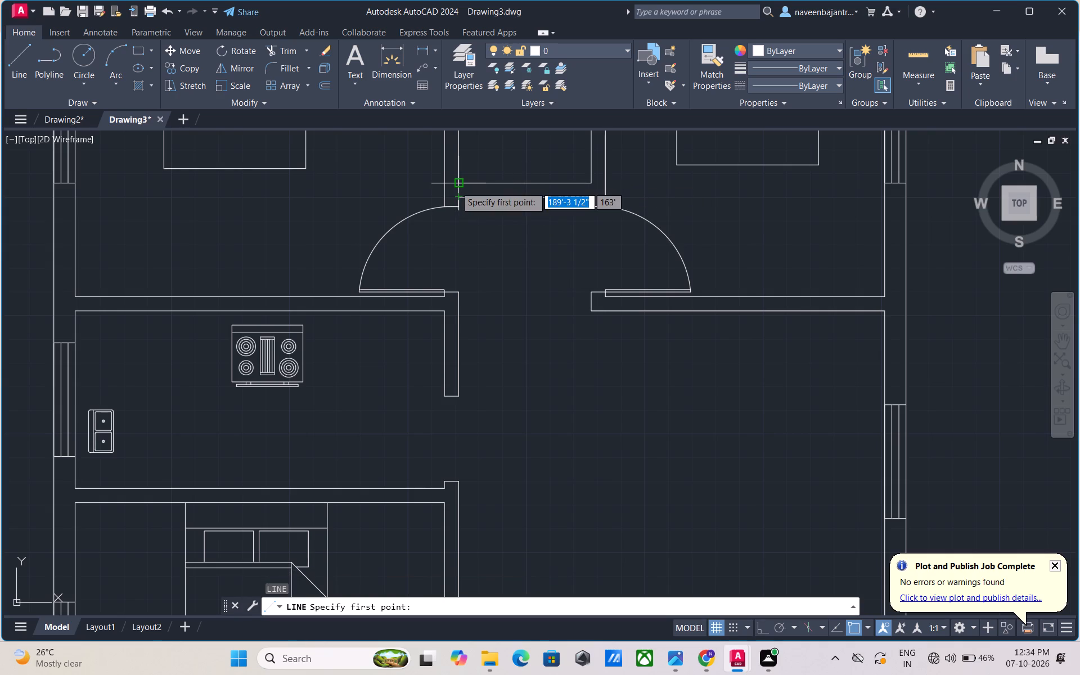
pyautogui.click(457, 186)
pyautogui.click(461, 199)
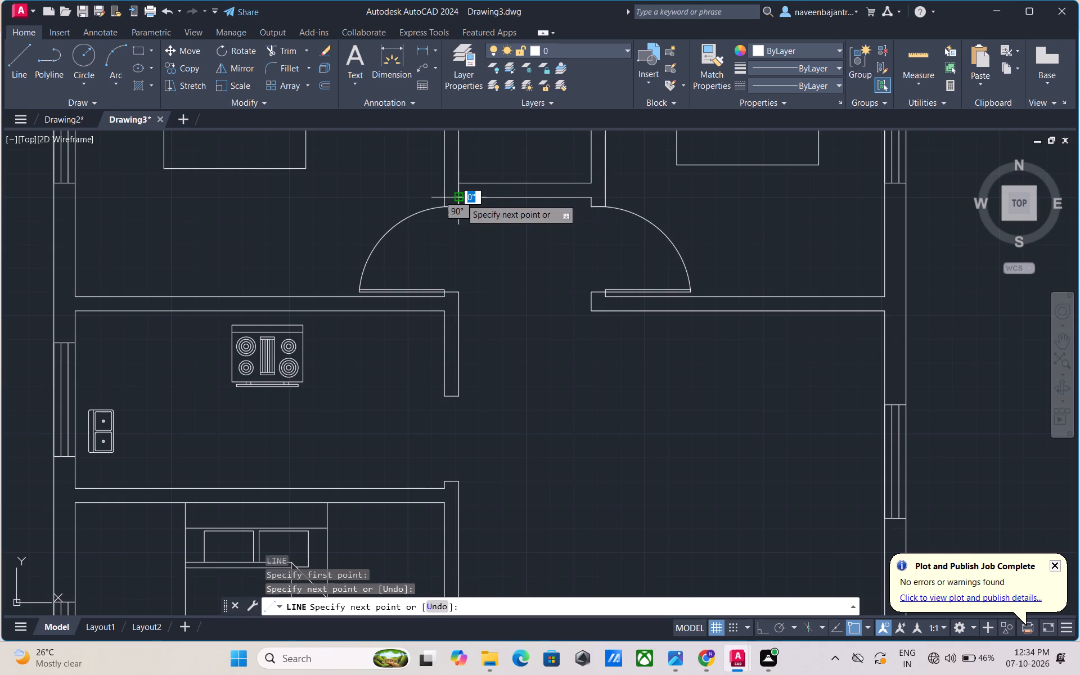
pyautogui.press('Escape')
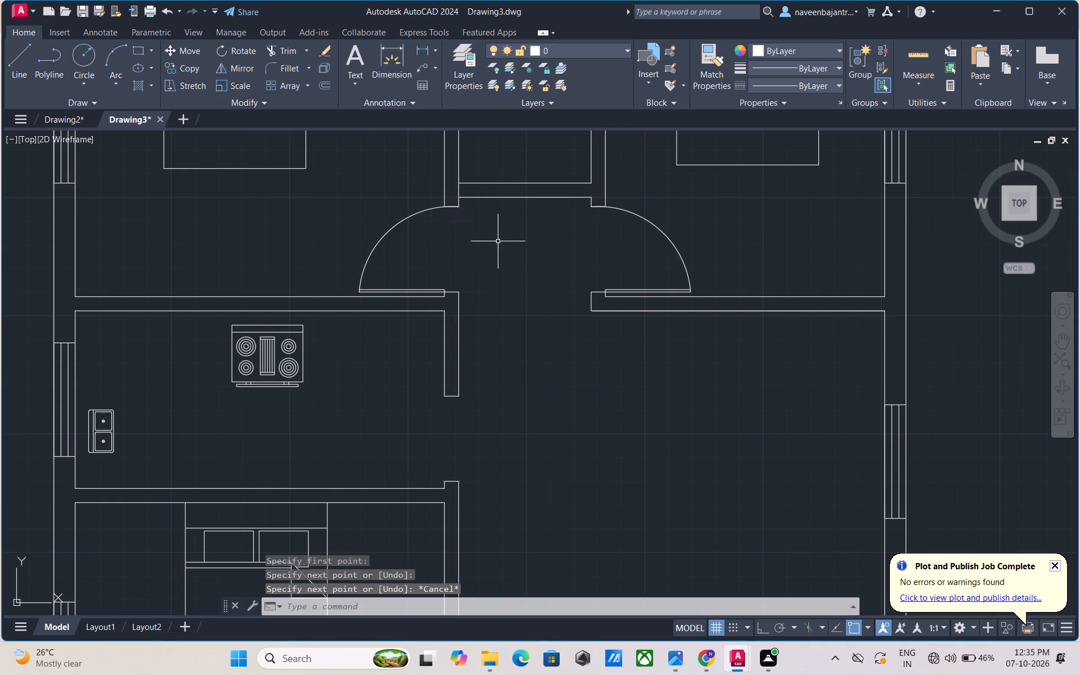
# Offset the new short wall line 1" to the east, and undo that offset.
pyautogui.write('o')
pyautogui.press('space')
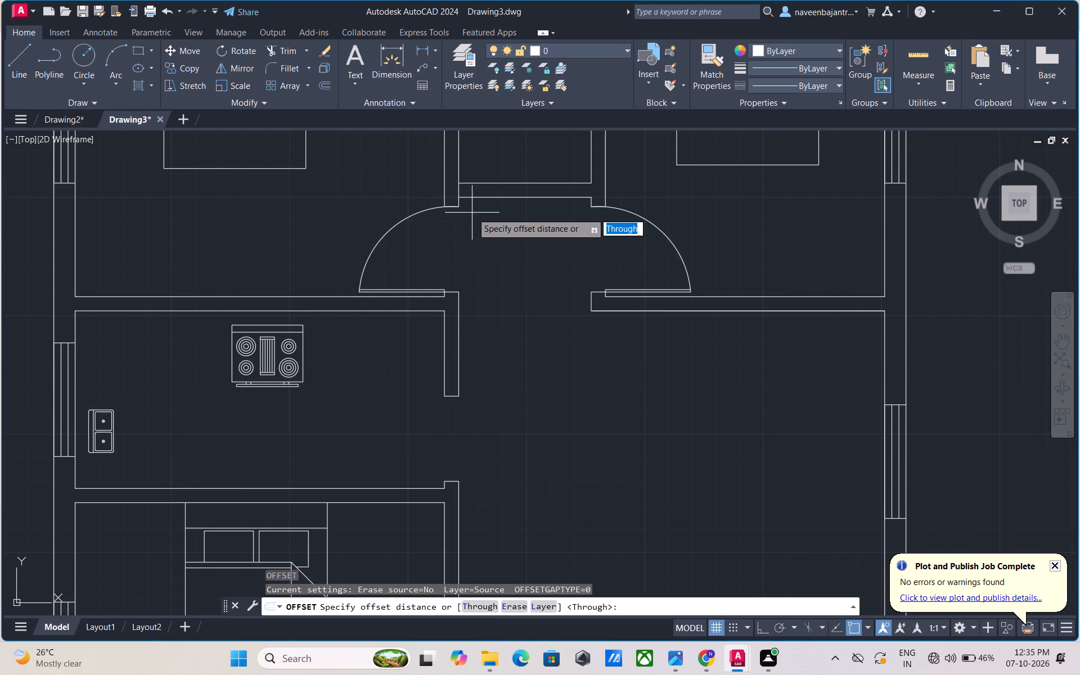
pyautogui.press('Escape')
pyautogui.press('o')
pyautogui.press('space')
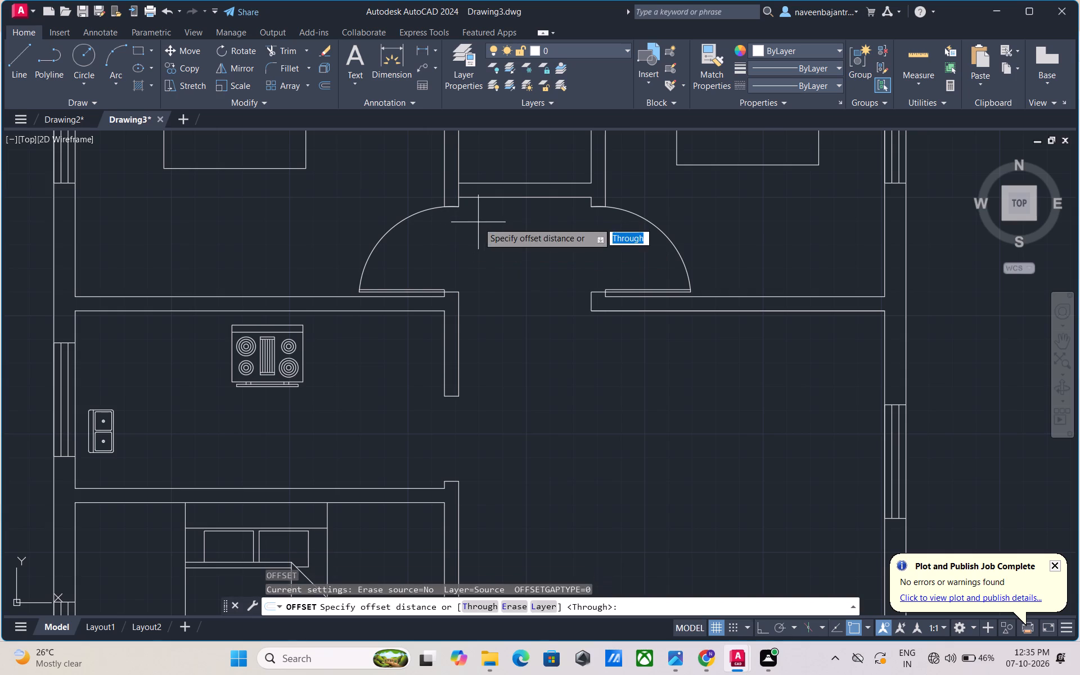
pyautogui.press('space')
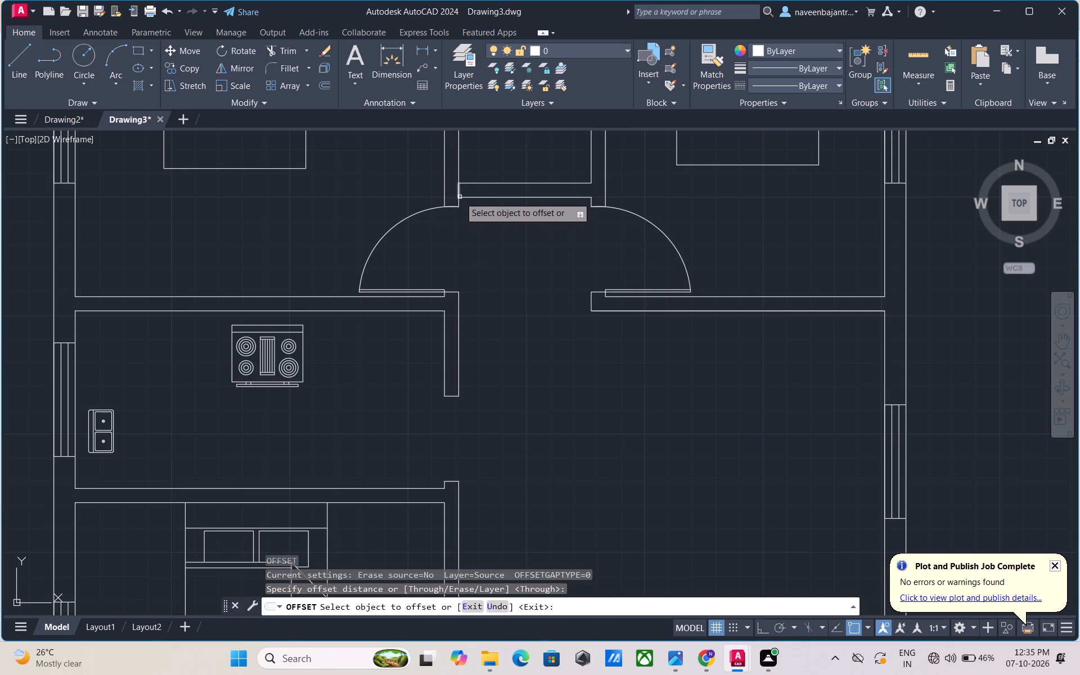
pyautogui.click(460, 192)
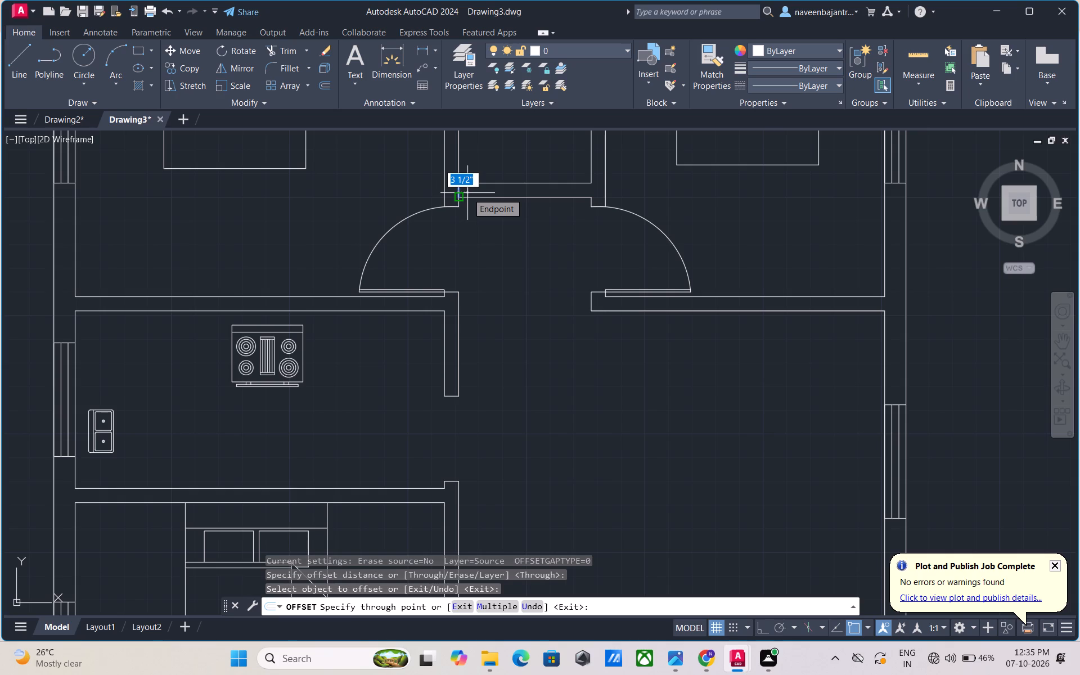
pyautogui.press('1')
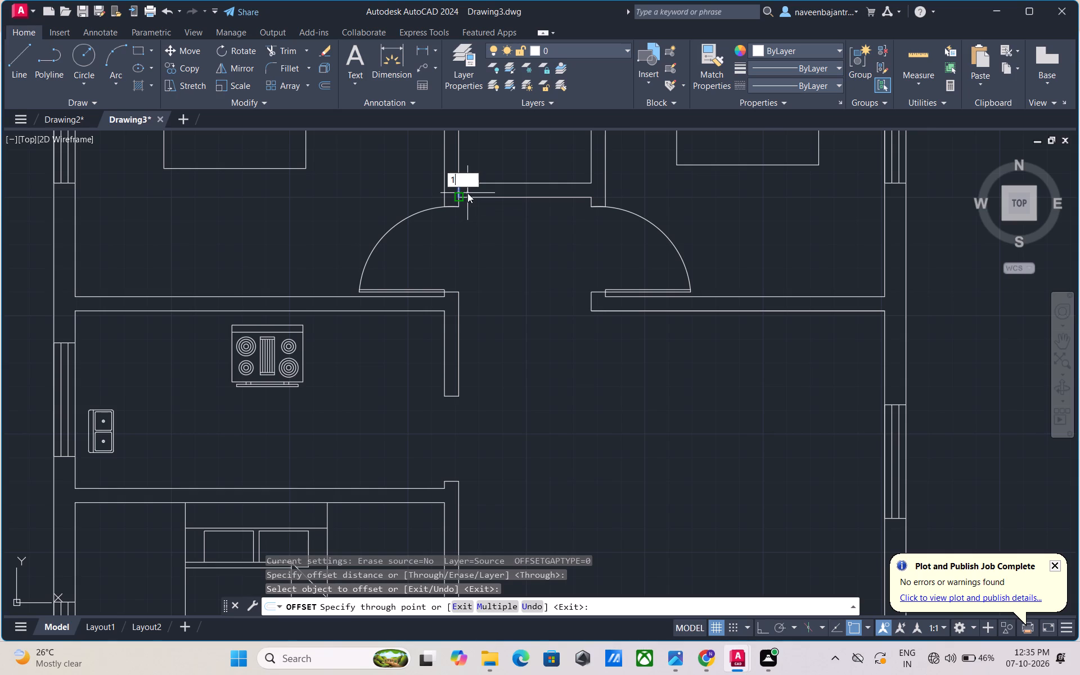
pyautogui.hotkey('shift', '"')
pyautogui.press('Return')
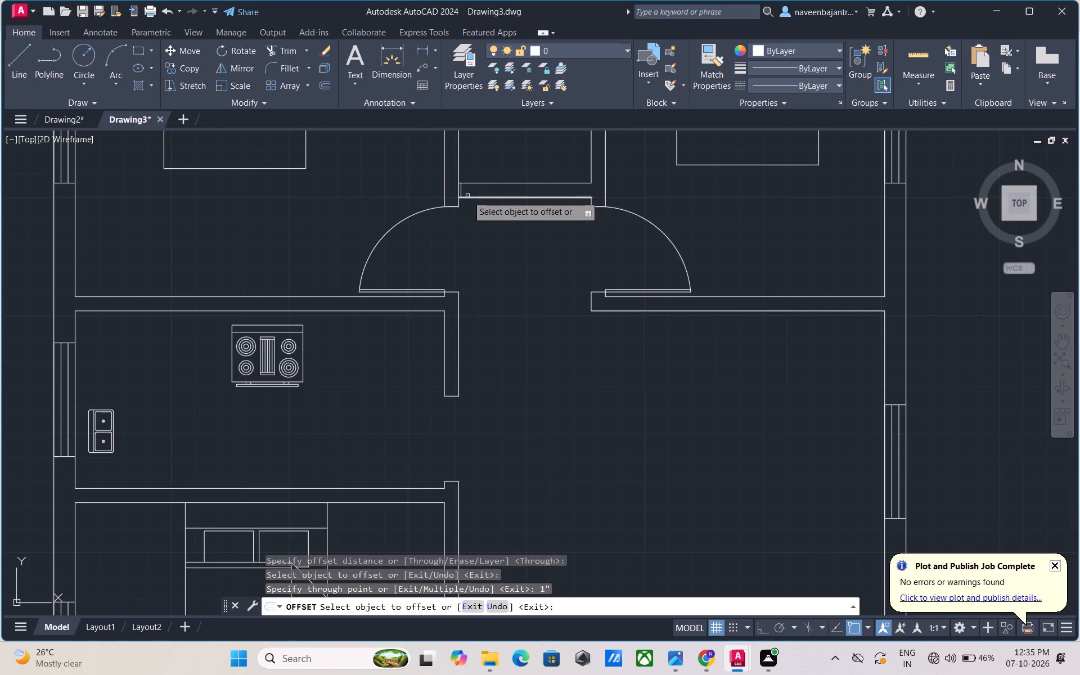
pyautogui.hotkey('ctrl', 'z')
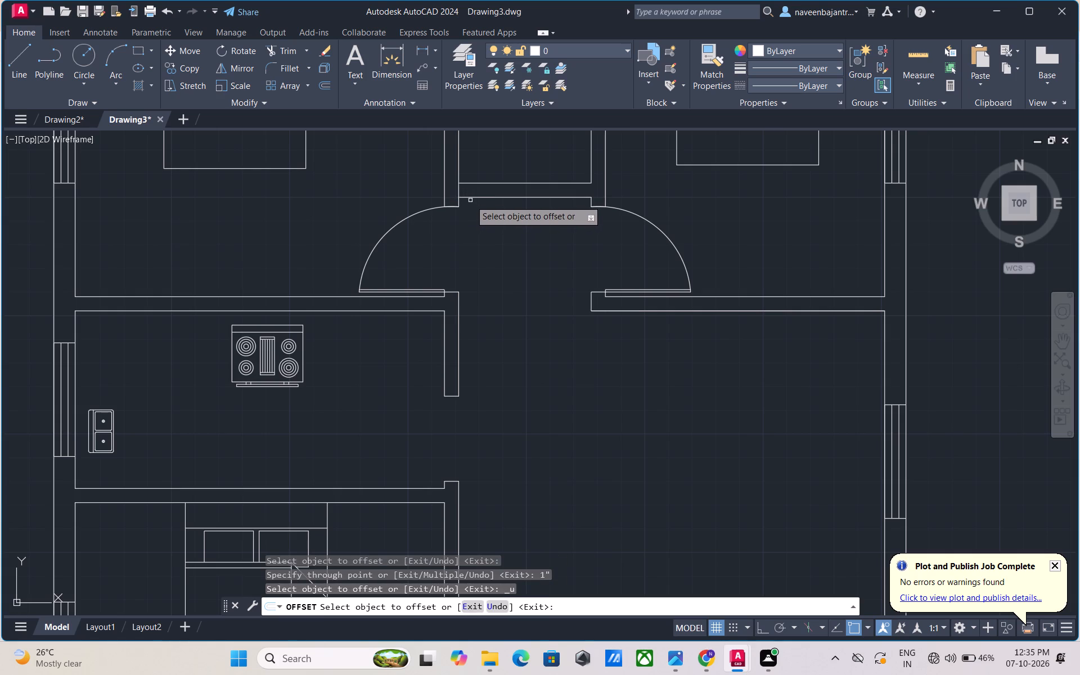
# Offset the short line at the west end of the small room's south wall 2" to the east.
pyautogui.click(459, 193)
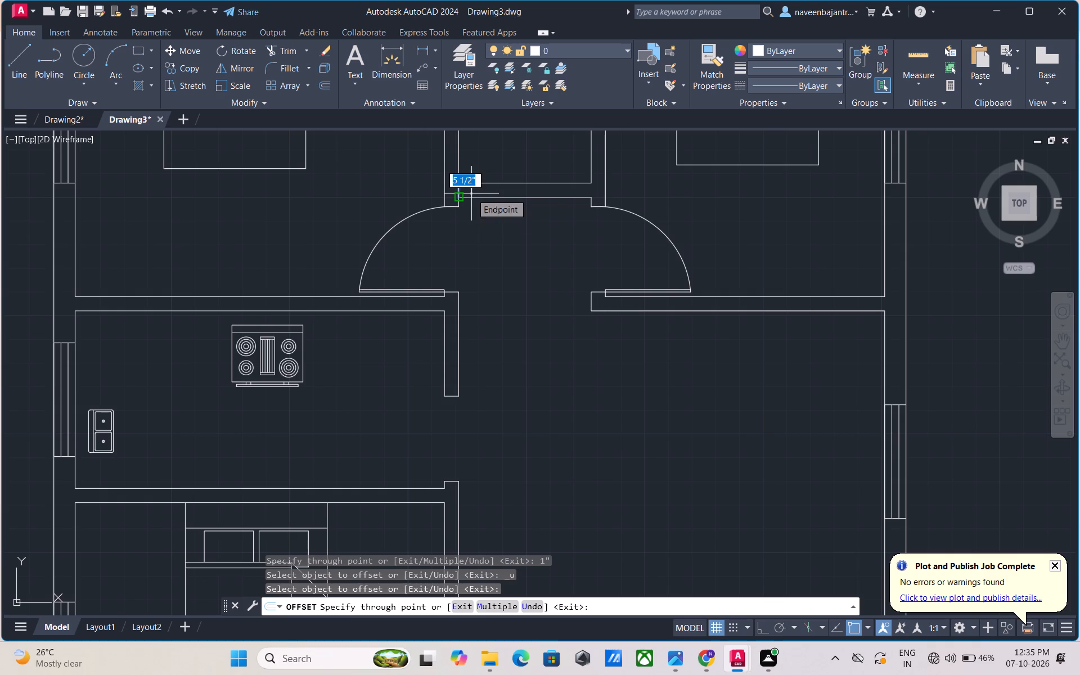
pyautogui.press('2')
pyautogui.hotkey('shift', '"')
pyautogui.press('Return')
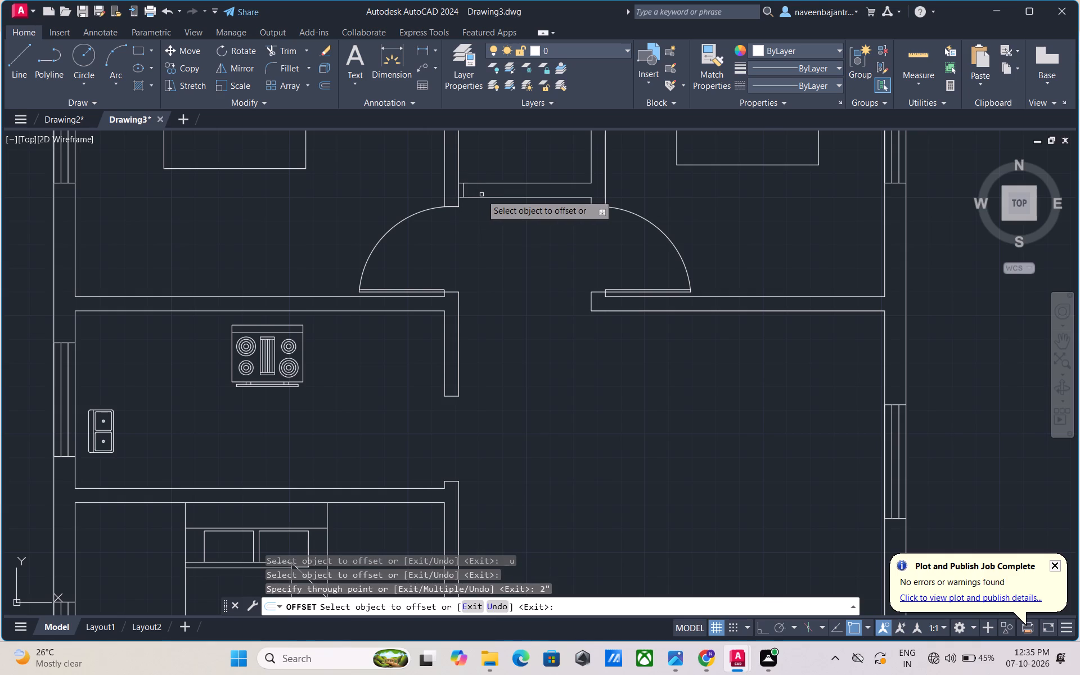
pyautogui.press('Escape')
# Trim away the original short line at the west end of the wall, keeping the 2" offset line.
pyautogui.press('t')
pyautogui.write('r')
pyautogui.press('space')
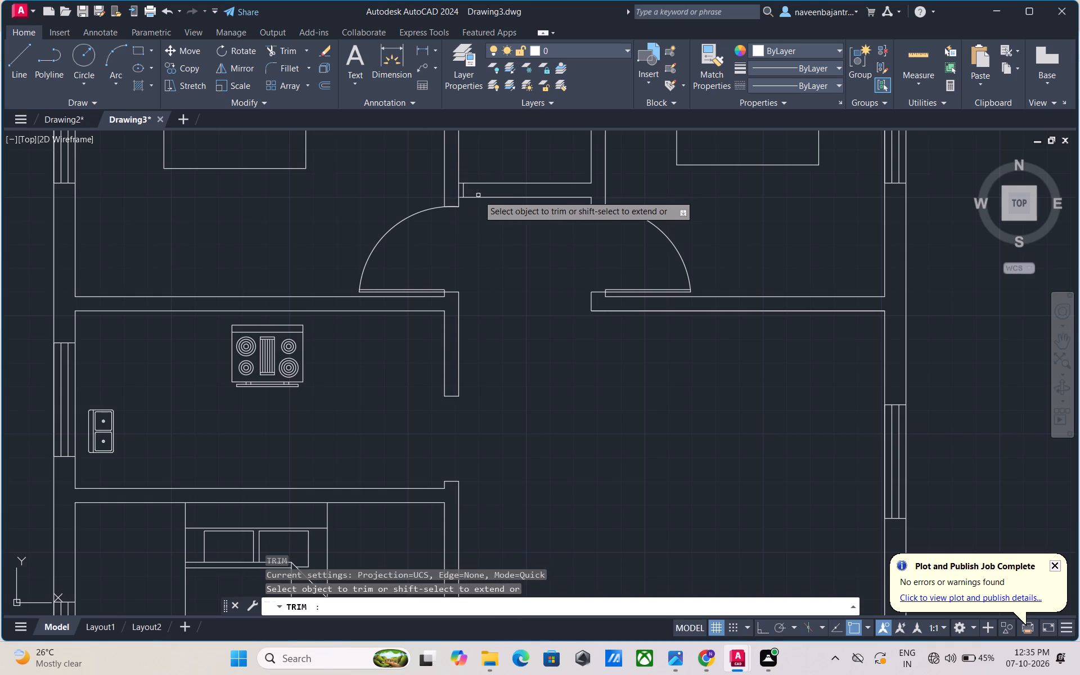
pyautogui.click(458, 190)
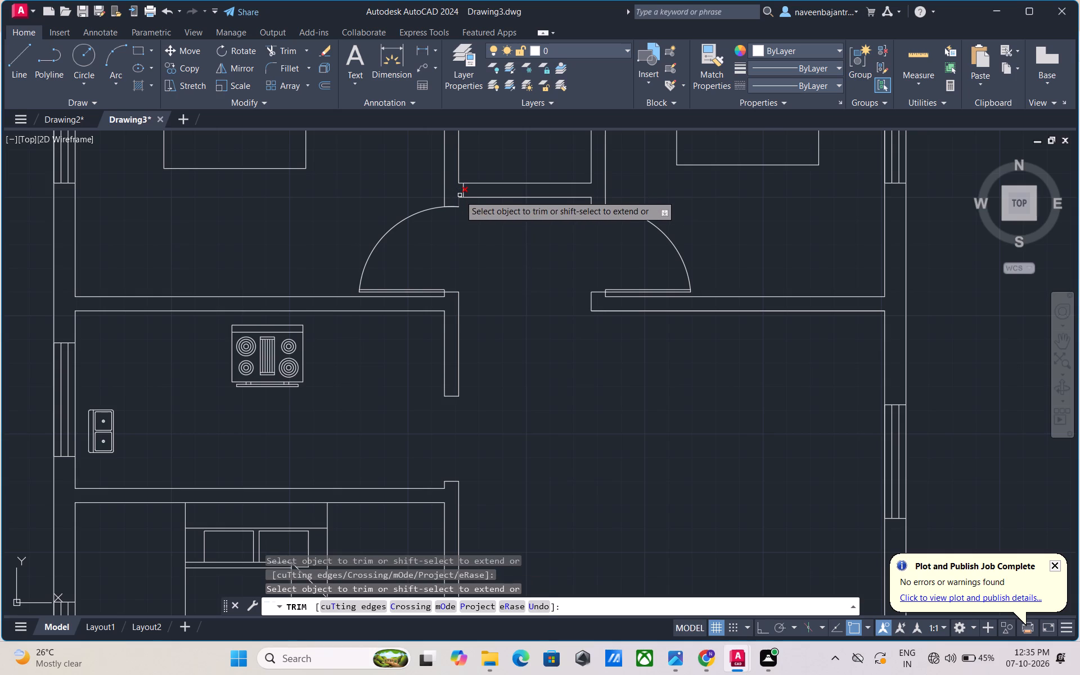
pyautogui.press('Escape')
# Draw a 2' door leaf line northward into the small north room from the top of the short wall line.
pyautogui.scroll(2, 483, 201)
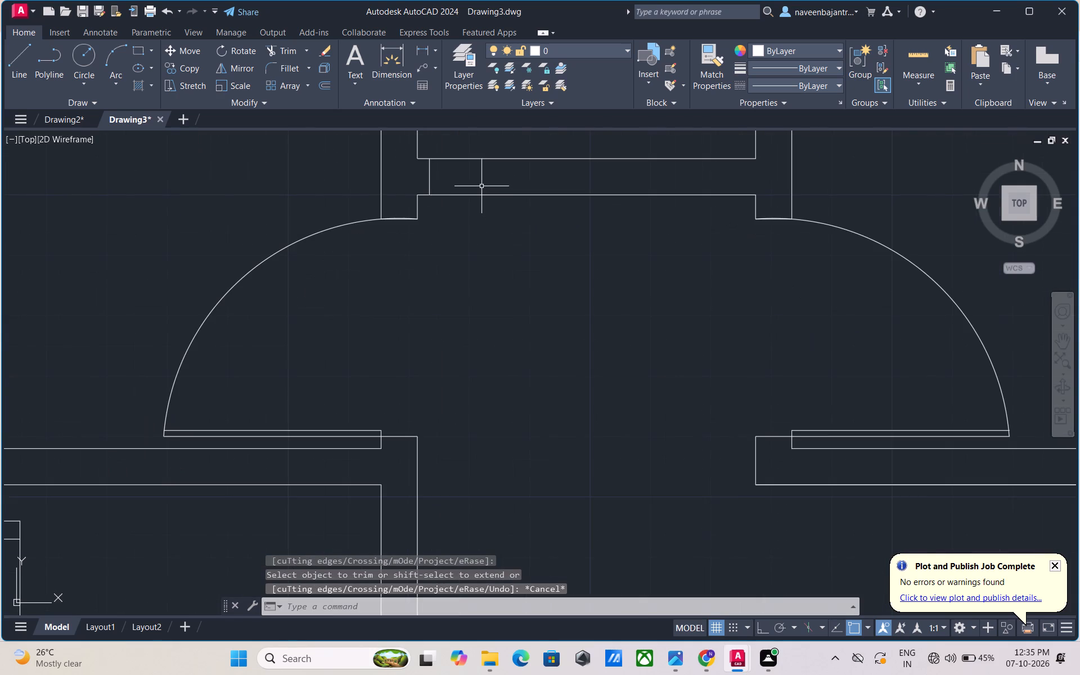
pyautogui.scroll(-1, 480, 188)
pyautogui.moveTo(480, 188); pyautogui.dragTo(467, 300, button='middle')
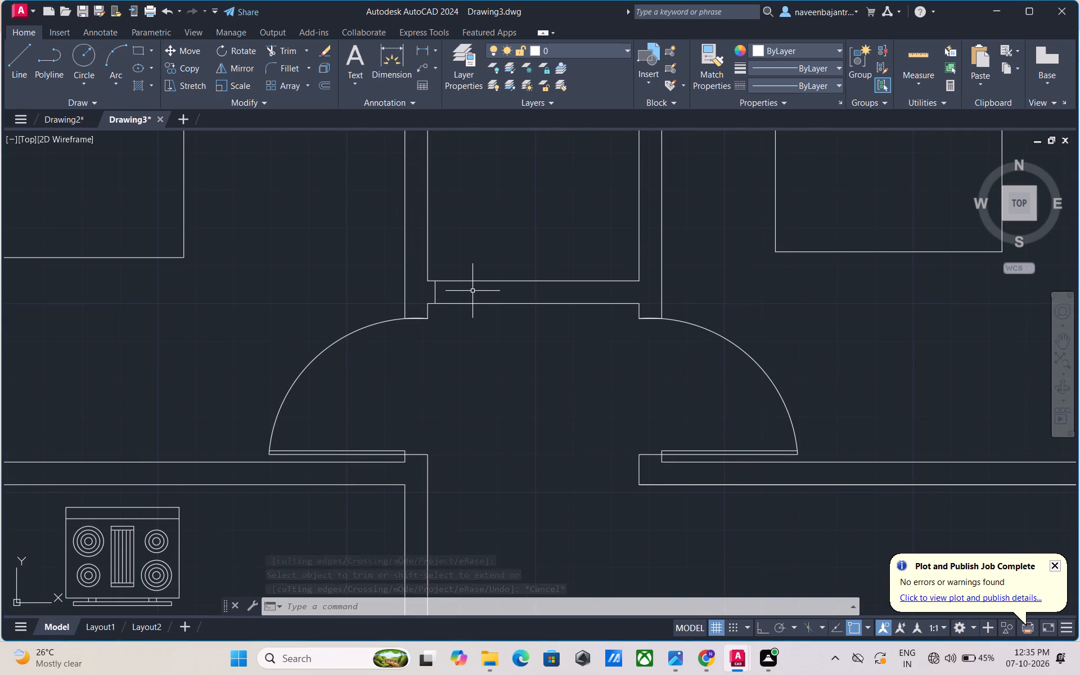
pyautogui.press('l')
pyautogui.press('space')
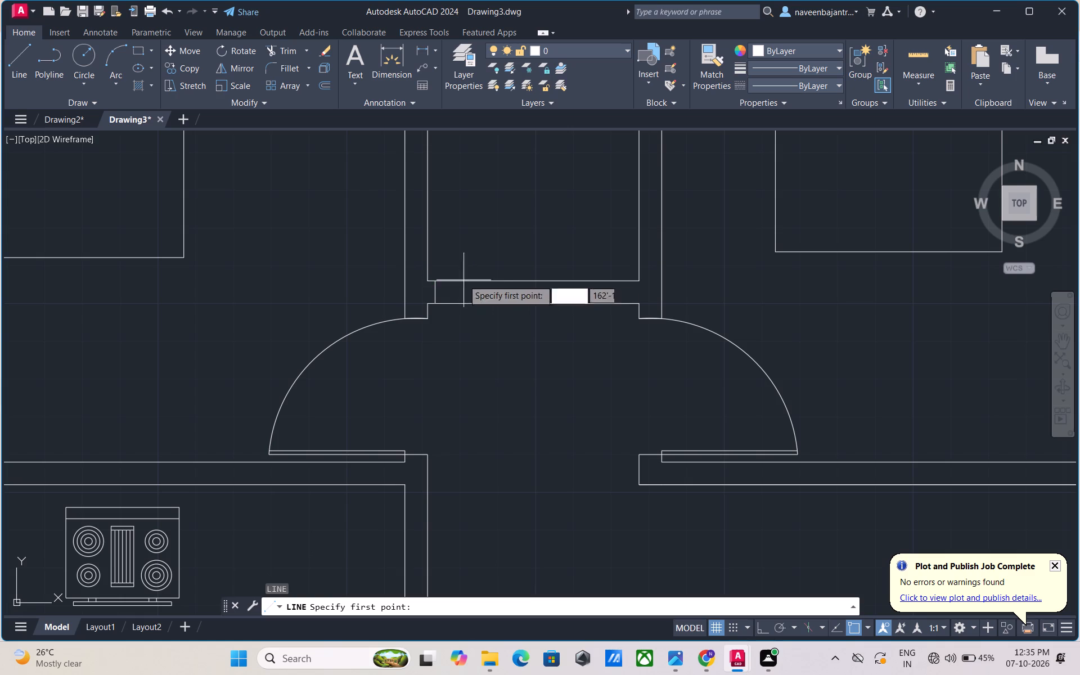
pyautogui.click(437, 283)
pyautogui.write("2'")
pyautogui.press('Return')
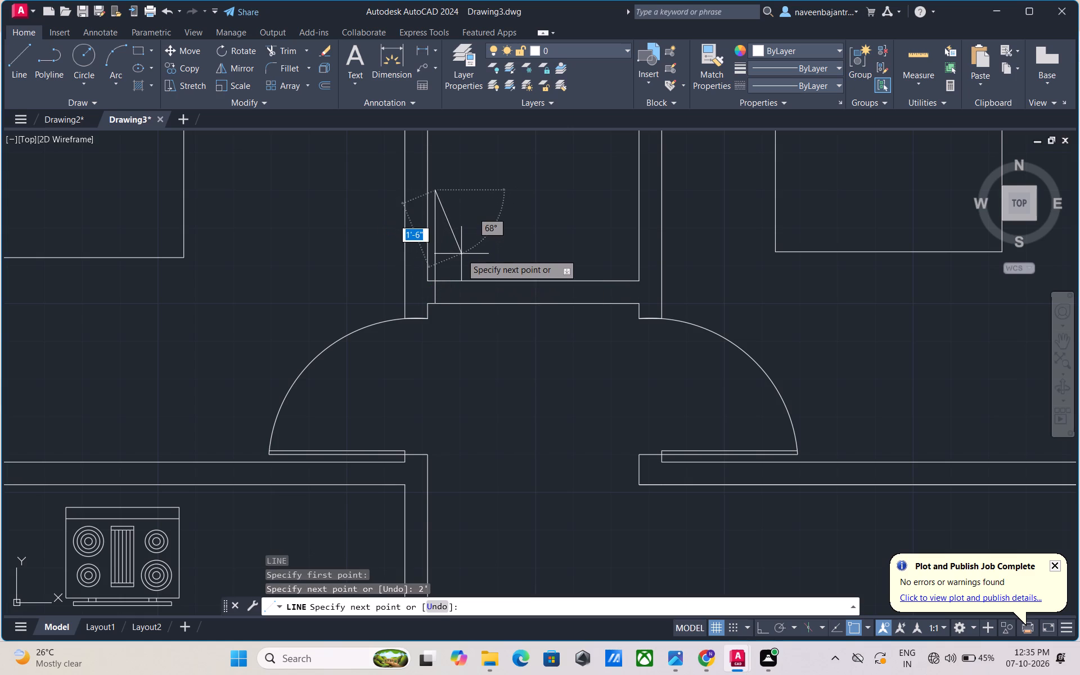
pyautogui.press('Escape')
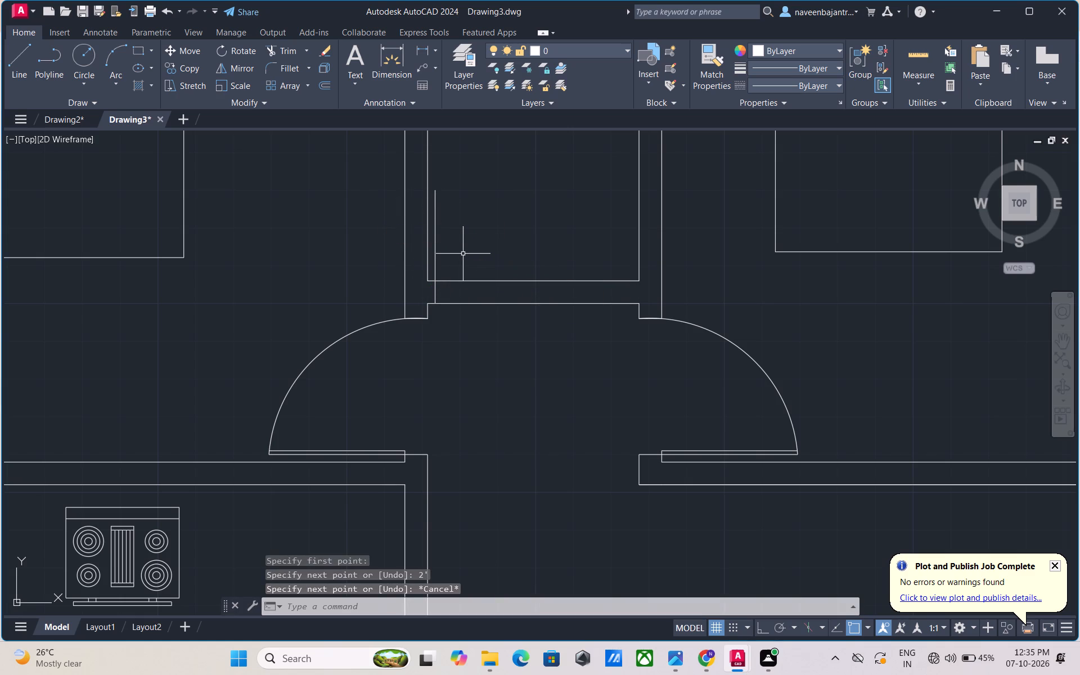
# Turn on Ortho mode and offset the 2' door leaf line 1" to the east.
pyautogui.press('F8')
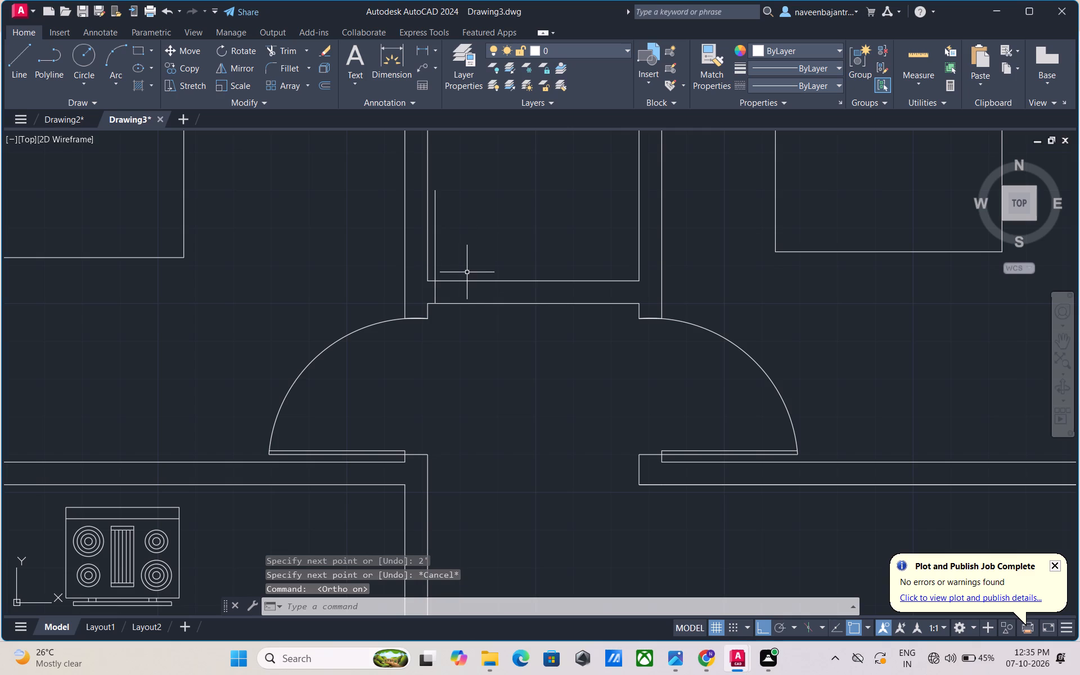
pyautogui.press('o')
pyautogui.press('space')
pyautogui.press('space')
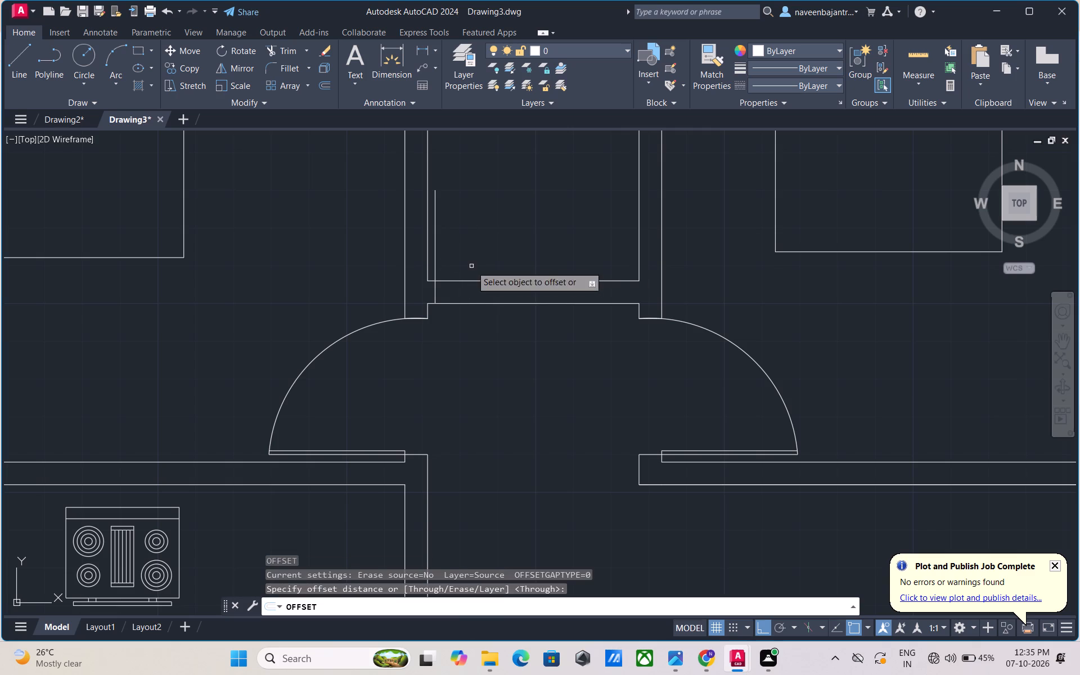
pyautogui.click(434, 253)
pyautogui.press('1')
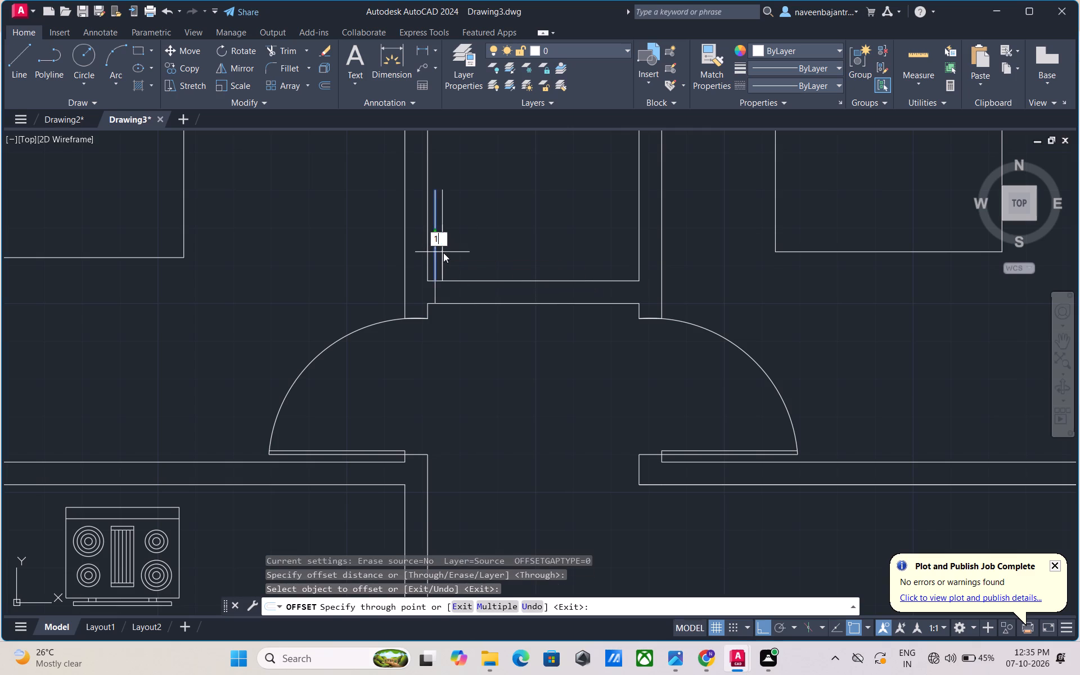
pyautogui.hotkey('shift', '"')
pyautogui.press('Return')
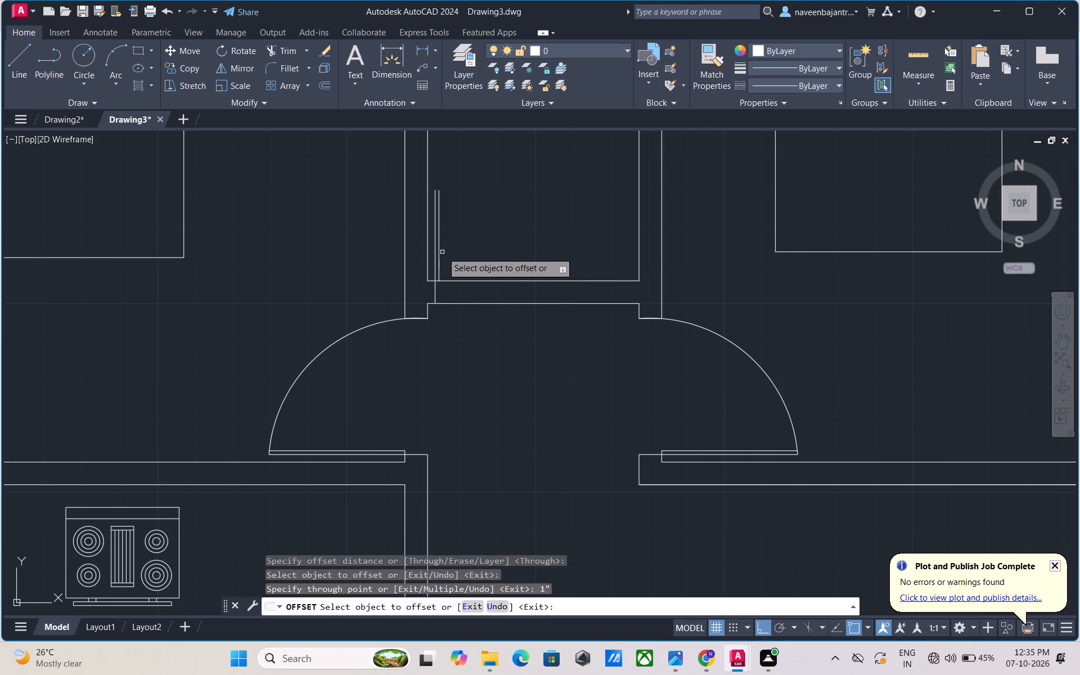
pyautogui.press('Escape')
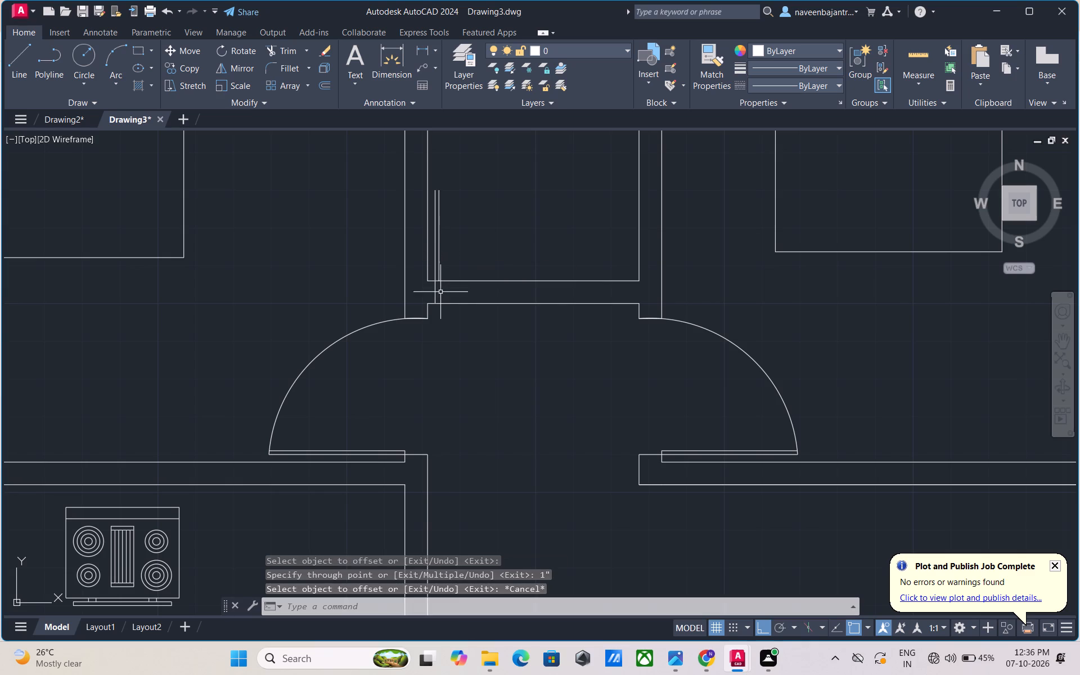
# Offset the short line across the small room's south wall 2' to the east to mark the door opening.
pyautogui.press('o')
pyautogui.press('space')
pyautogui.press('space')
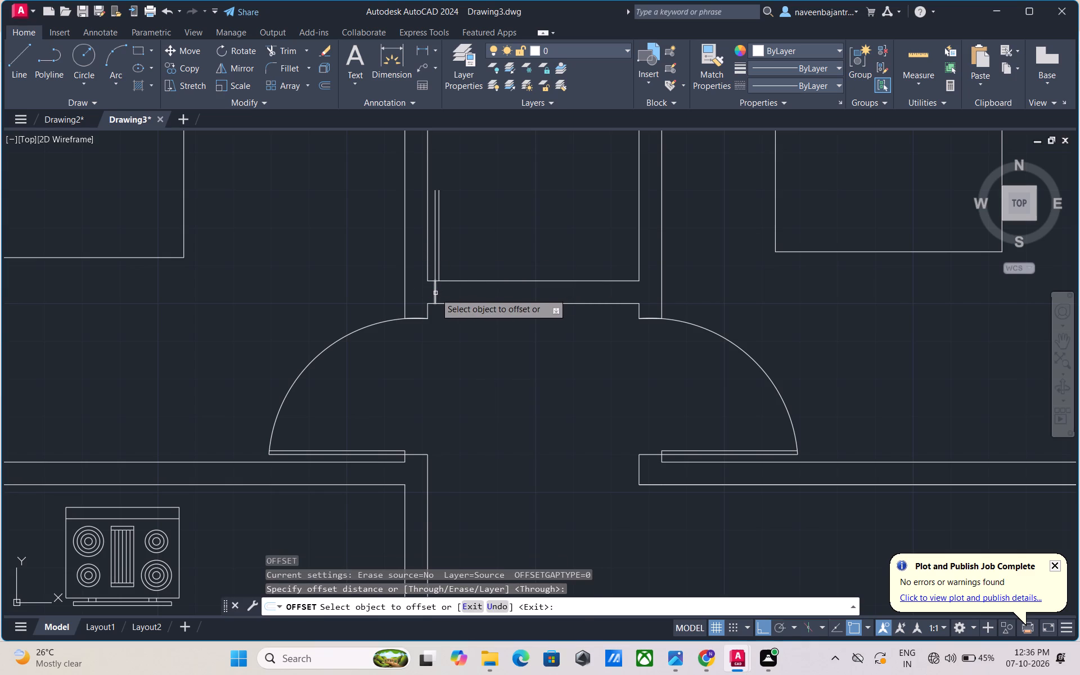
pyautogui.click(435, 293)
pyautogui.press('2')
pyautogui.press("'")
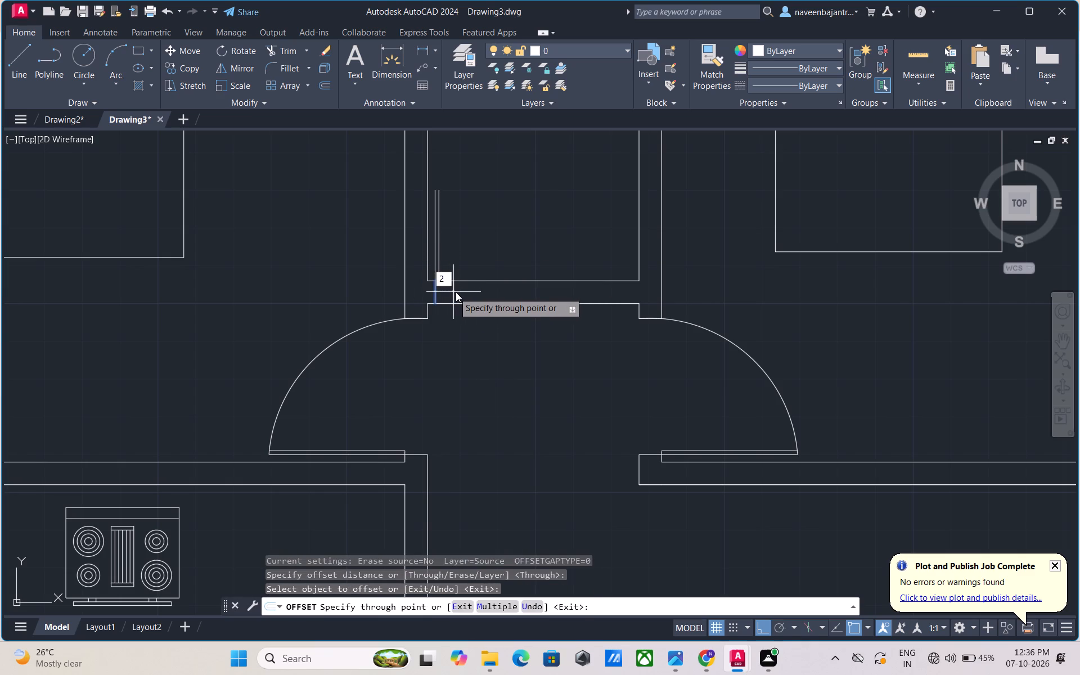
pyautogui.press('Return')
pyautogui.press('Escape')
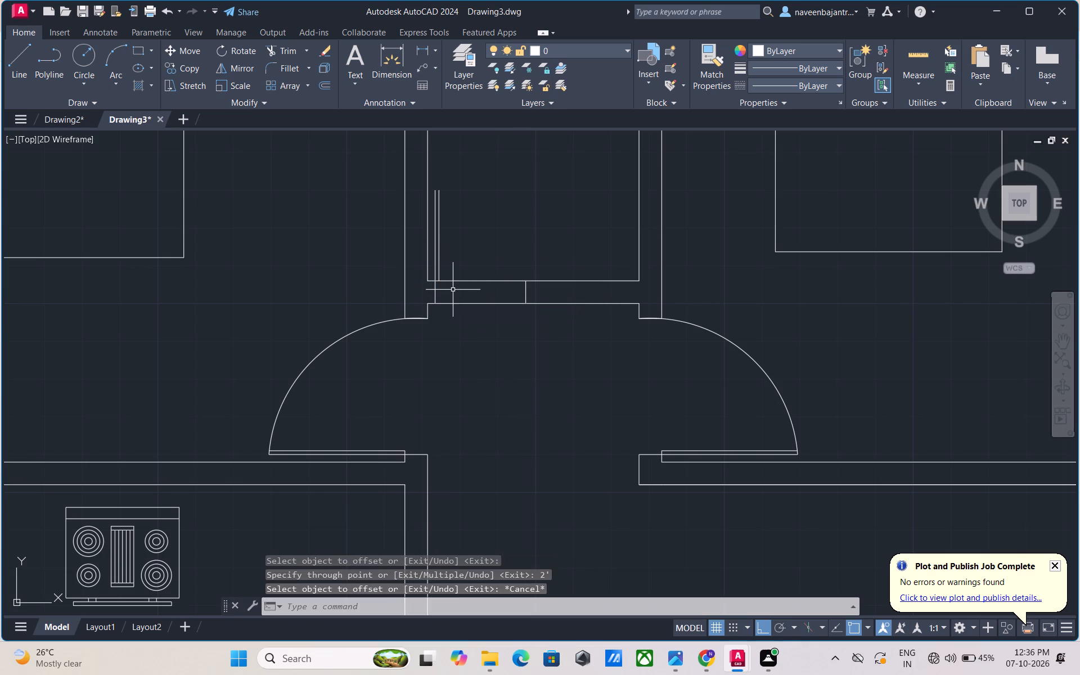
# Trim both south wall lines of the small north room between the two short lines to open the doorway.
pyautogui.write('tr')
pyautogui.press('space')
pyautogui.press('space')
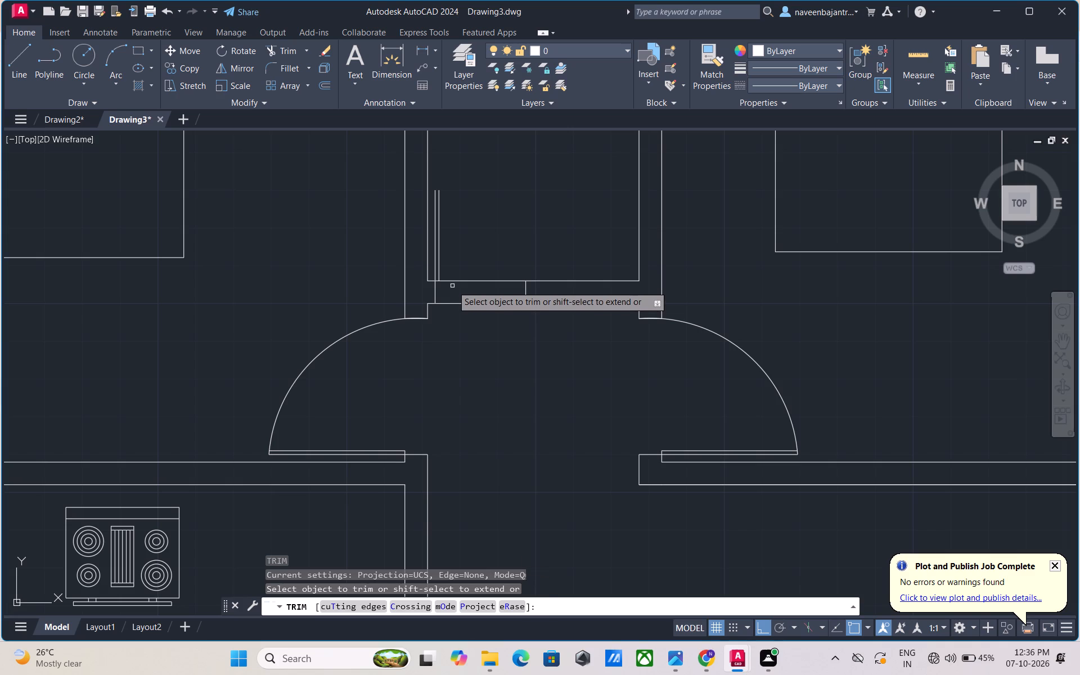
pyautogui.click(456, 282)
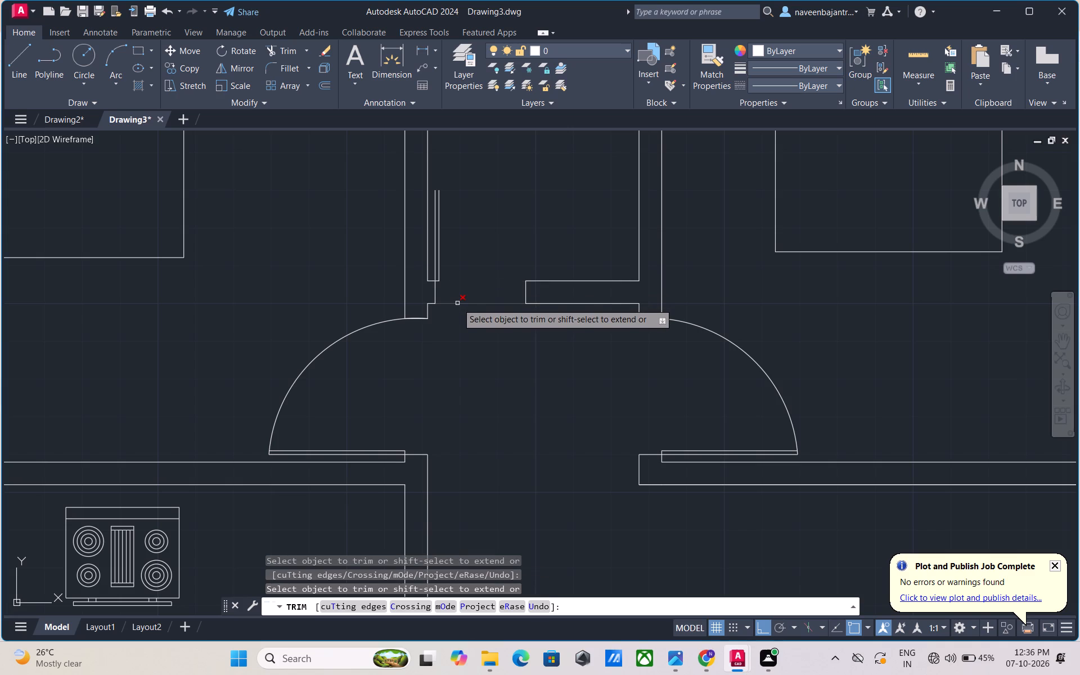
pyautogui.click(457, 303)
pyautogui.press('Escape')
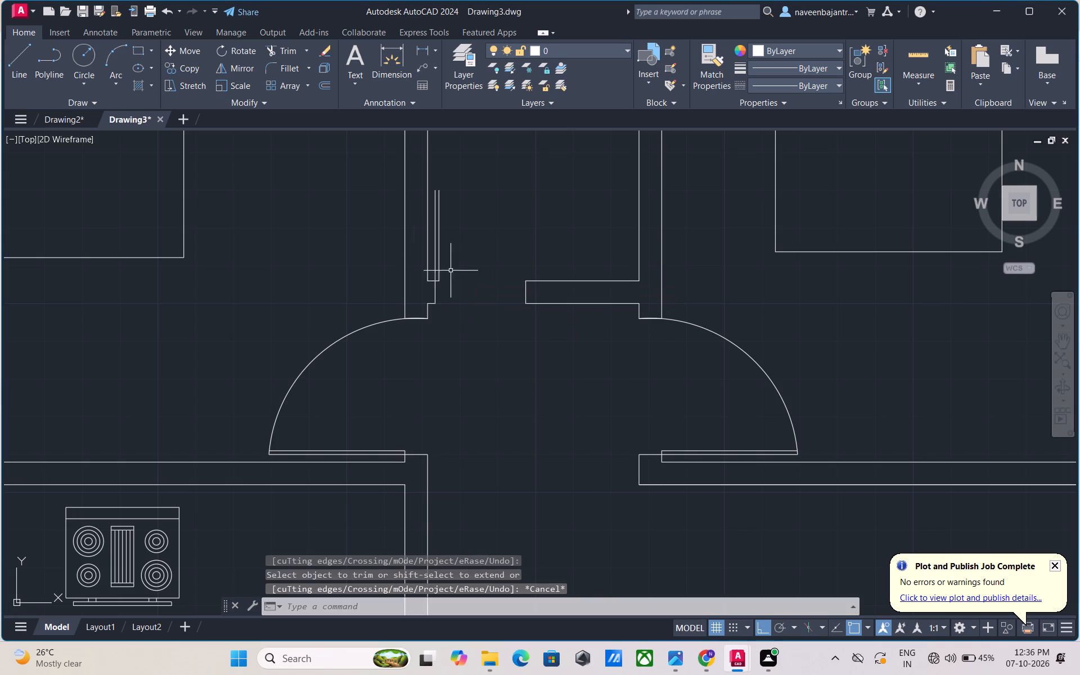
# Draw the door swing arc from the leaf's north end through the inner corner of the east jamb, ending at its outer corner.
pyautogui.click(120, 52)
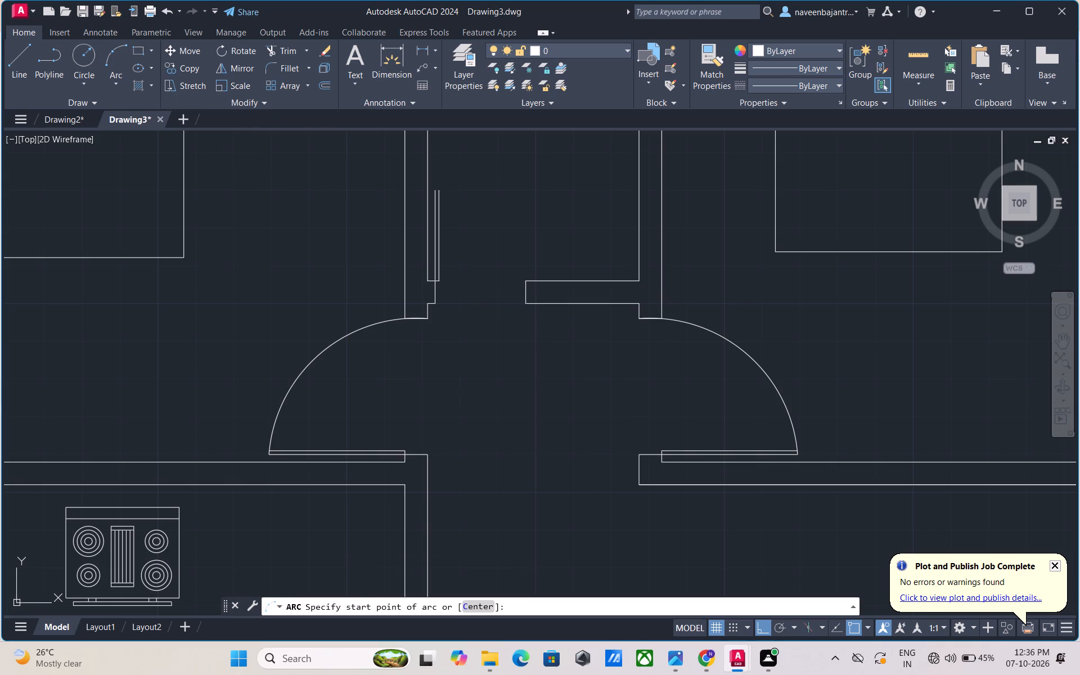
pyautogui.click(435, 192)
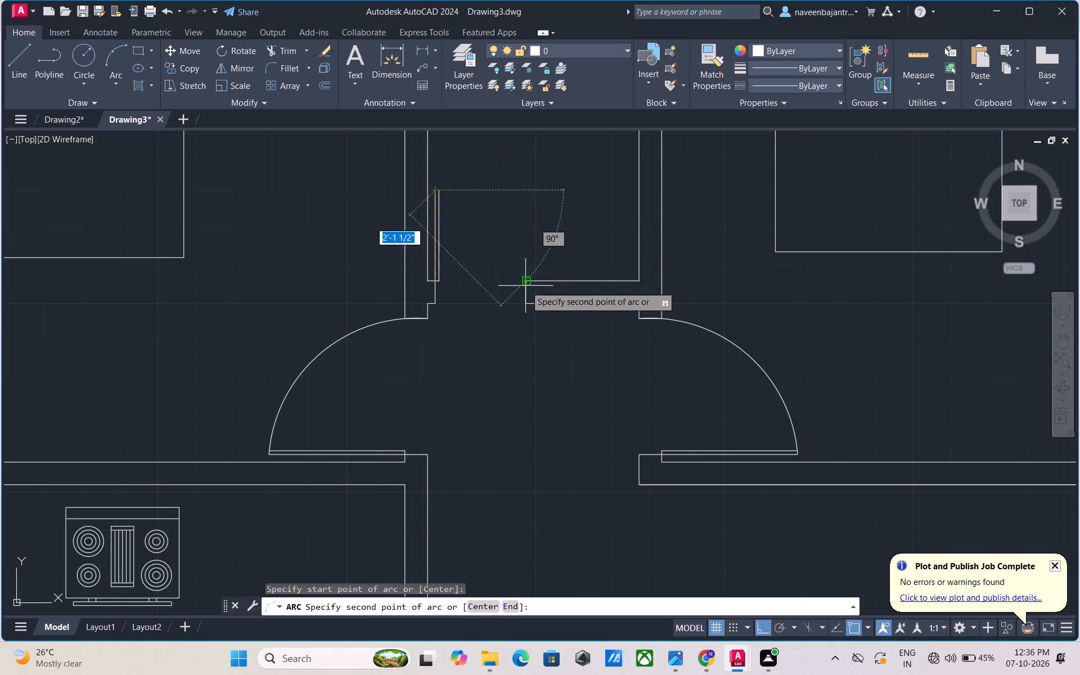
pyautogui.click(525, 283)
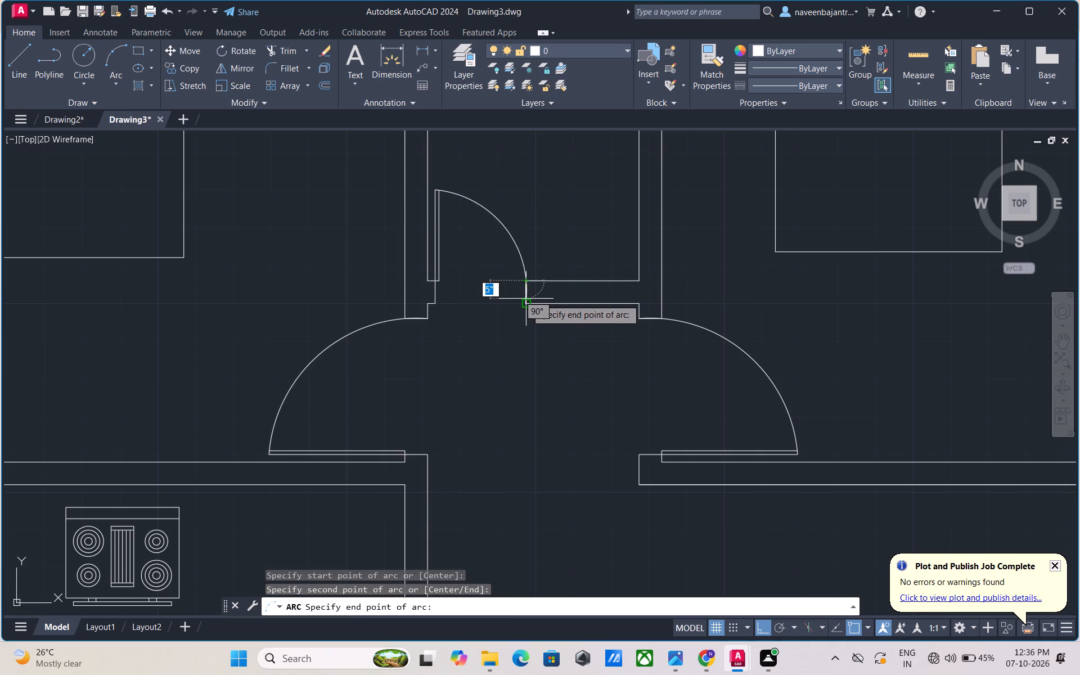
pyautogui.click(526, 299)
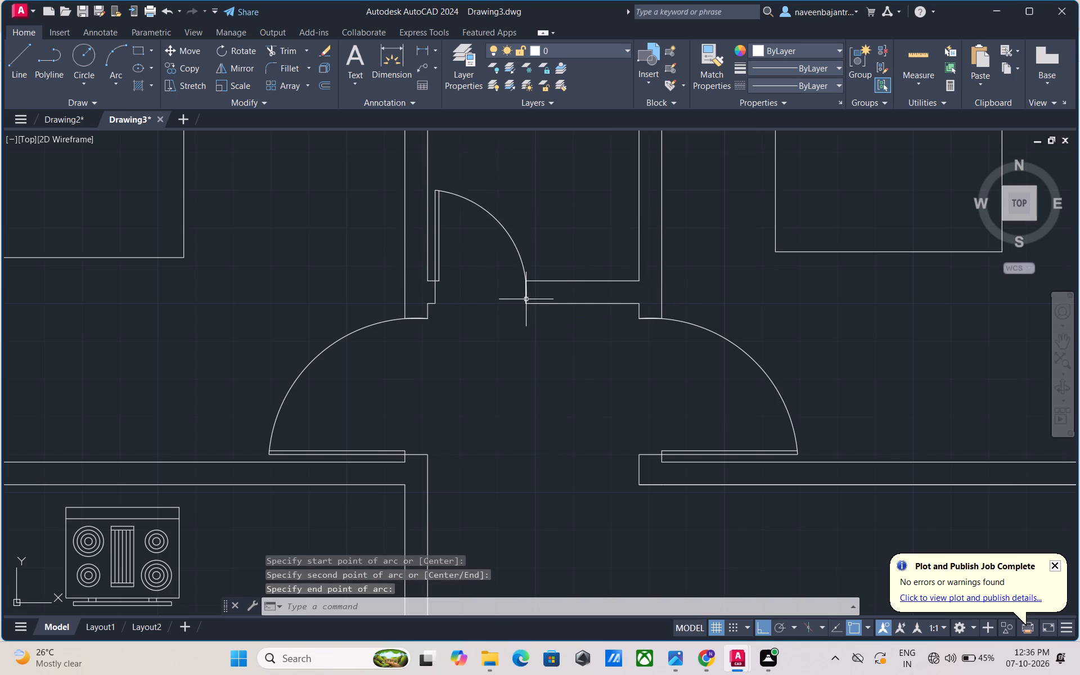
pyautogui.press('Escape')
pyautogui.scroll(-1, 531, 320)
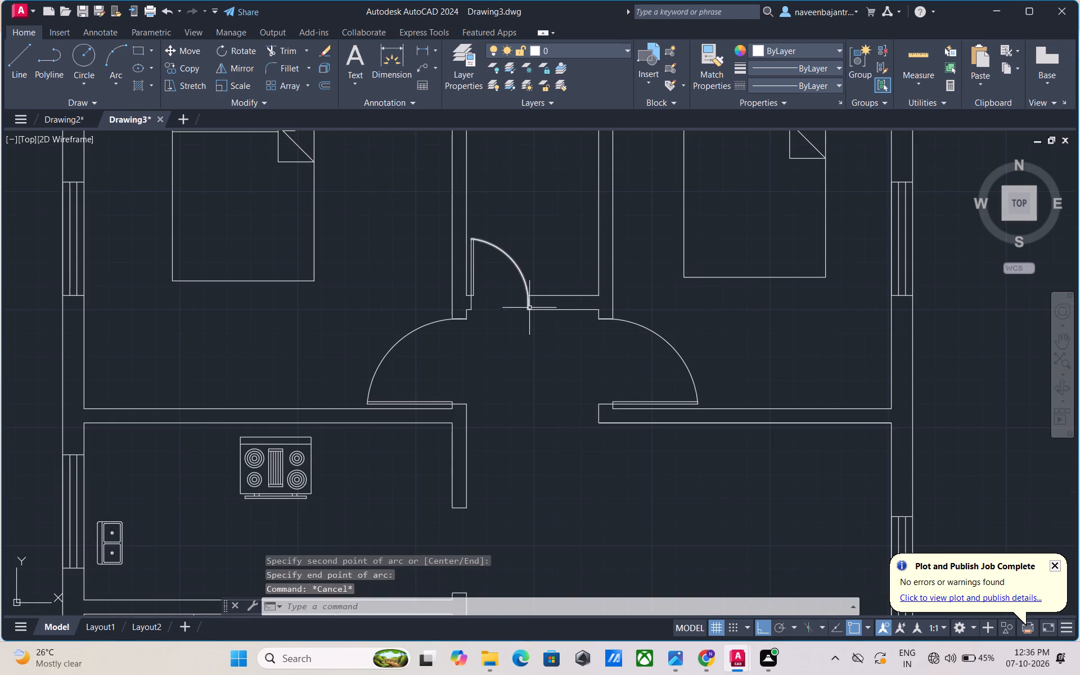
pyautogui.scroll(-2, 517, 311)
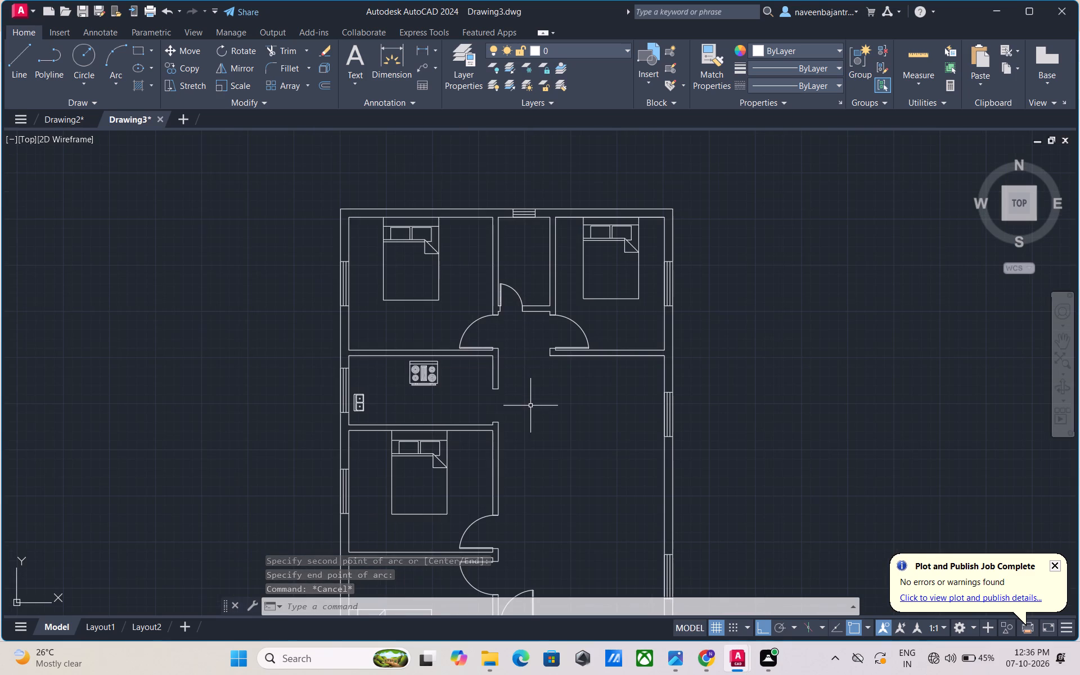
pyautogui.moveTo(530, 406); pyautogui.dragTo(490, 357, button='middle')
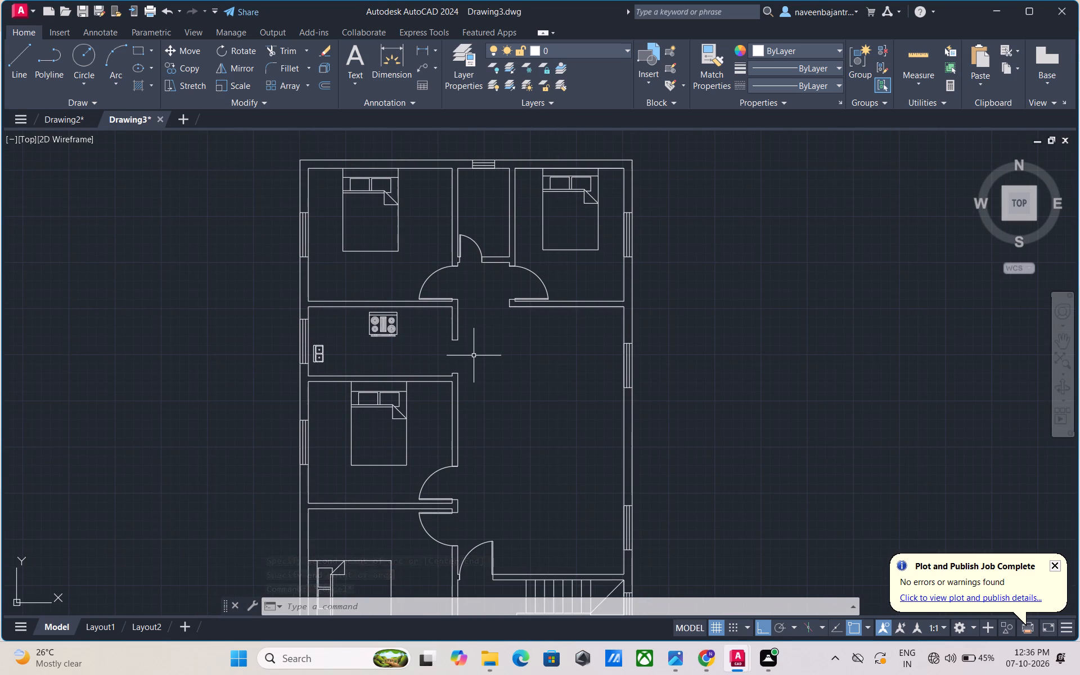
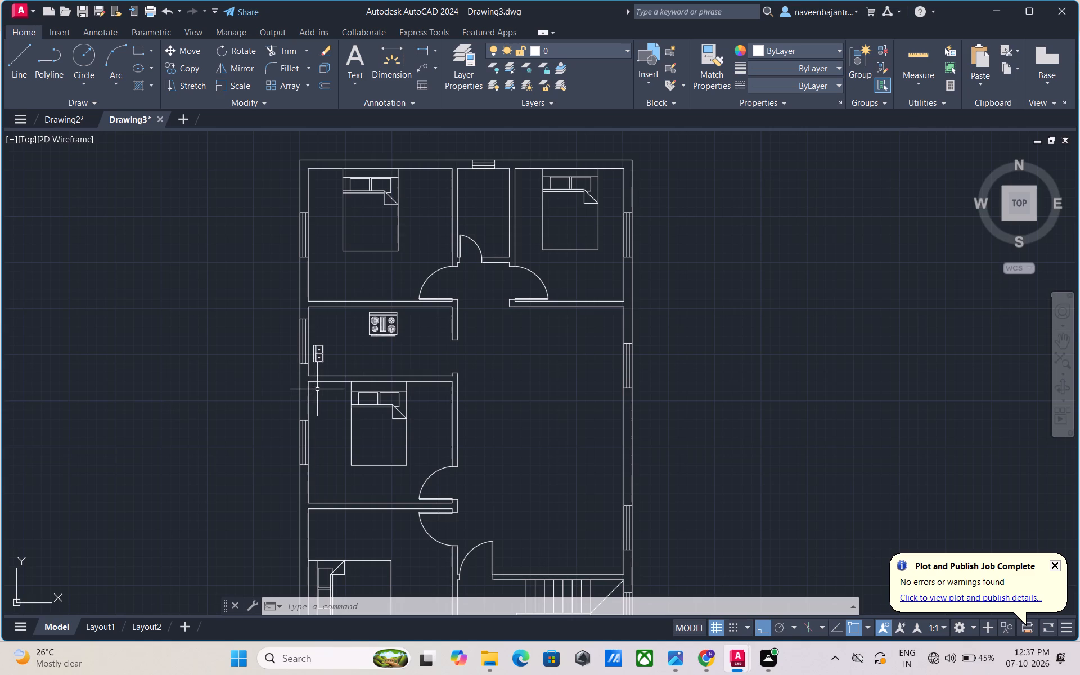
# Draw the kitchen counter edge with the Line tool: about 11'-5" below the stove, turning down past the sink through the lower wall.
pyautogui.scroll(1, 333, 389)
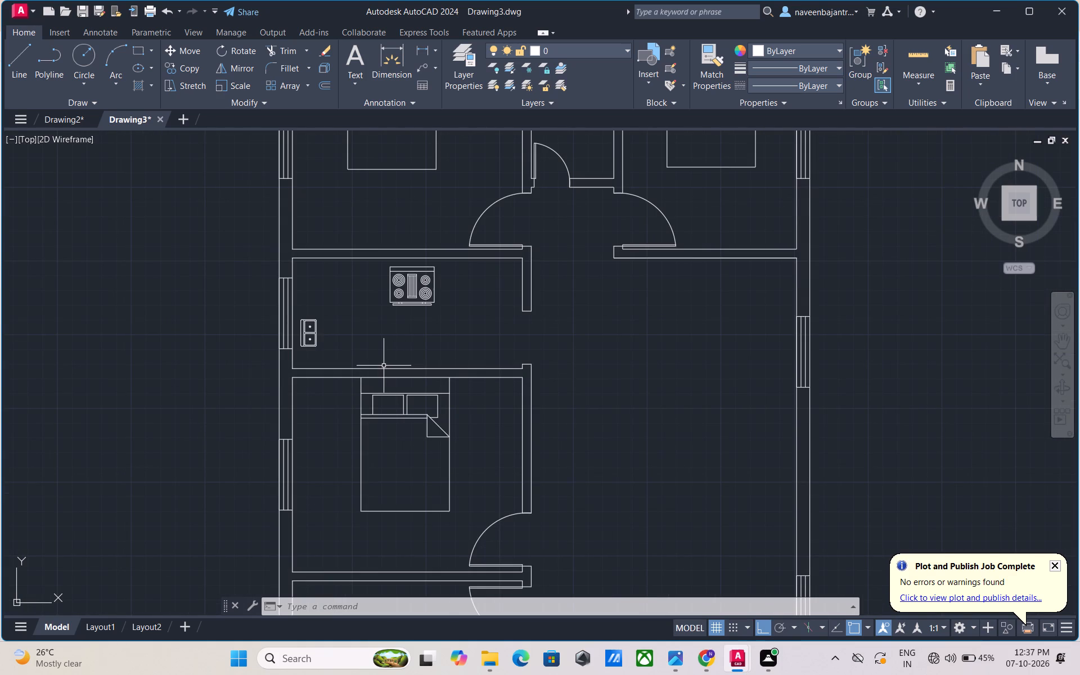
pyautogui.press('l')
pyautogui.press('space')
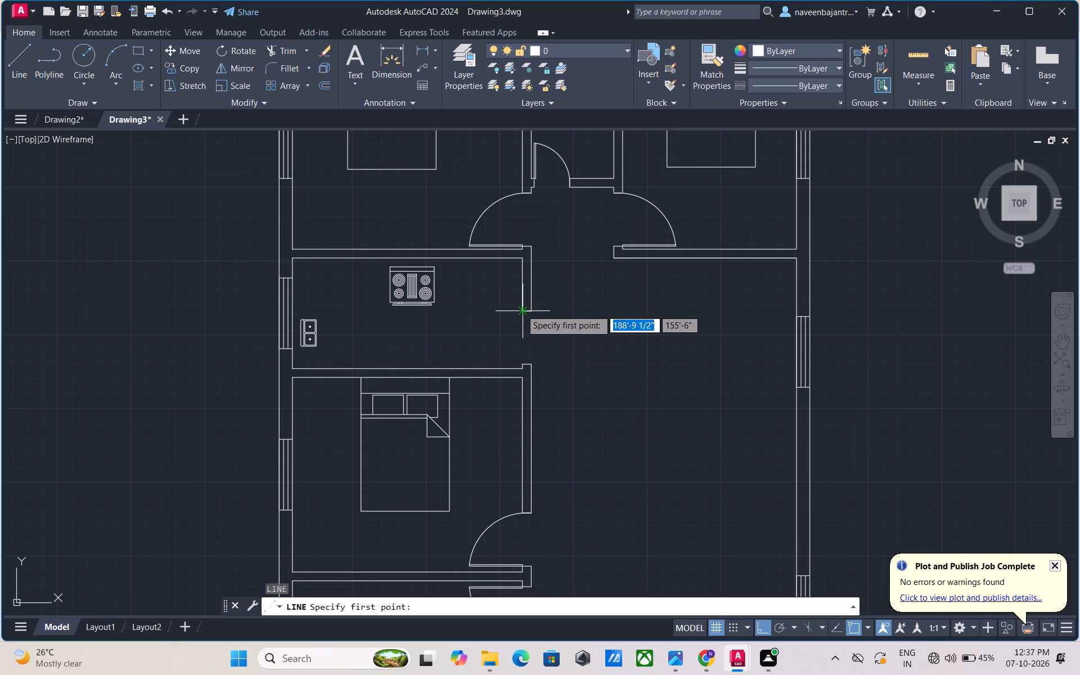
pyautogui.scroll(2, 521, 307)
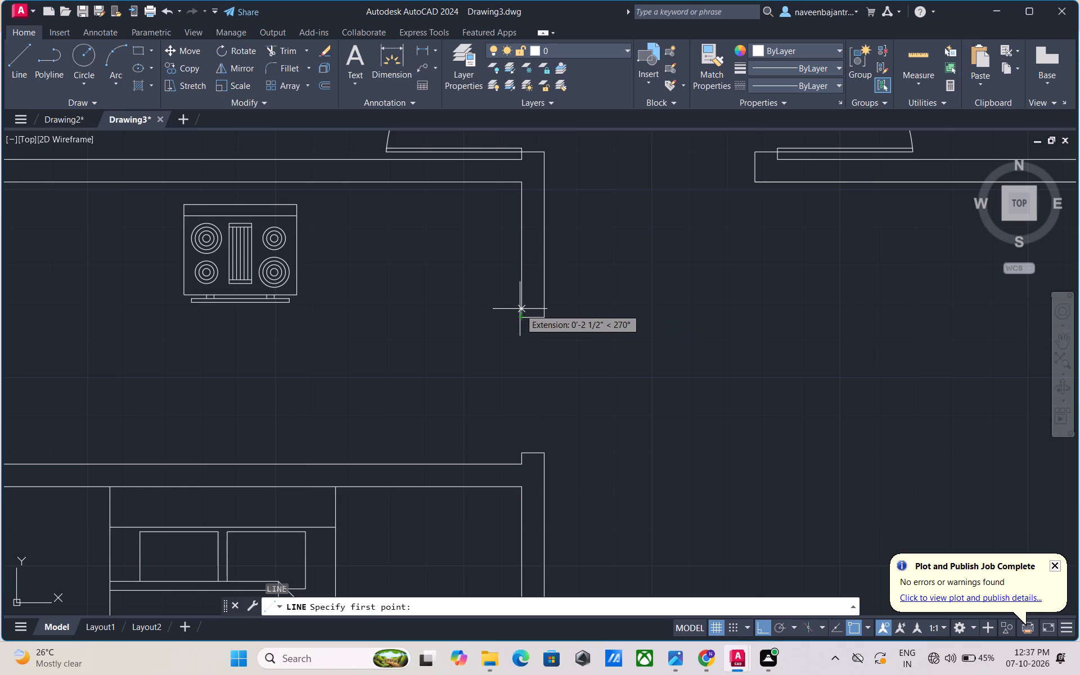
pyautogui.click(520, 309)
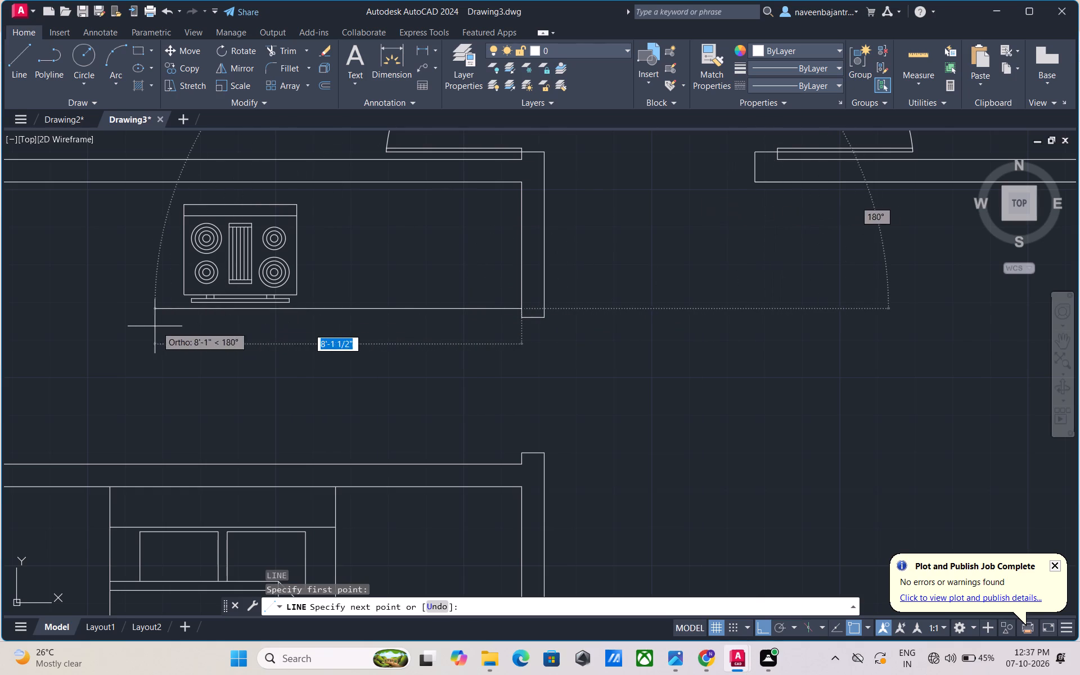
pyautogui.scroll(-1, 127, 328)
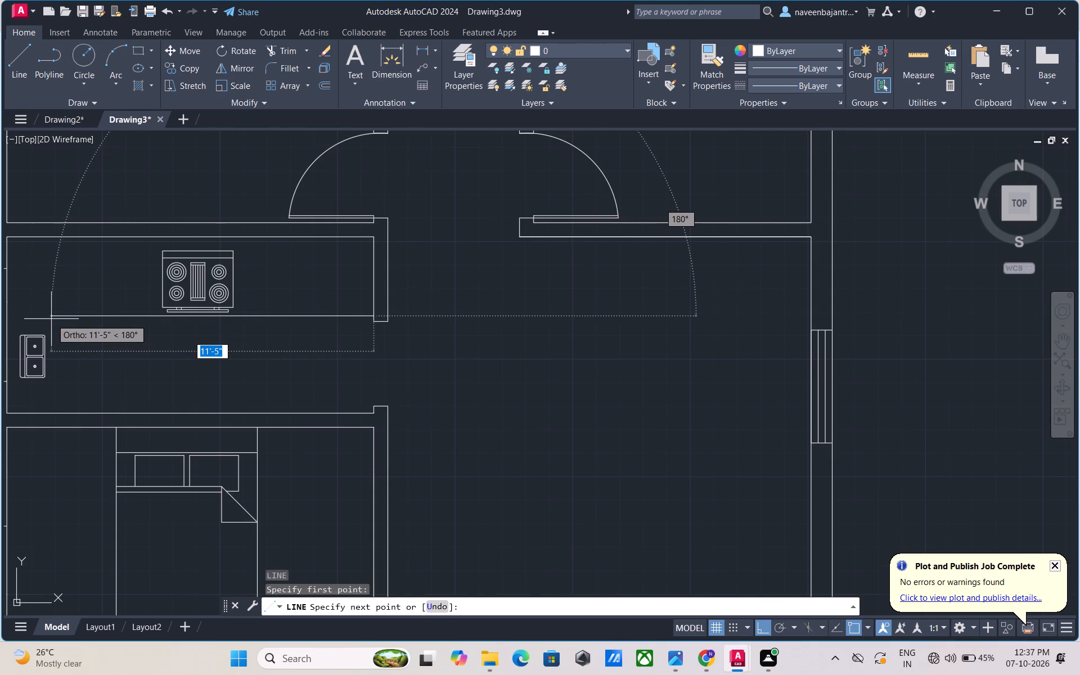
pyautogui.click(52, 319)
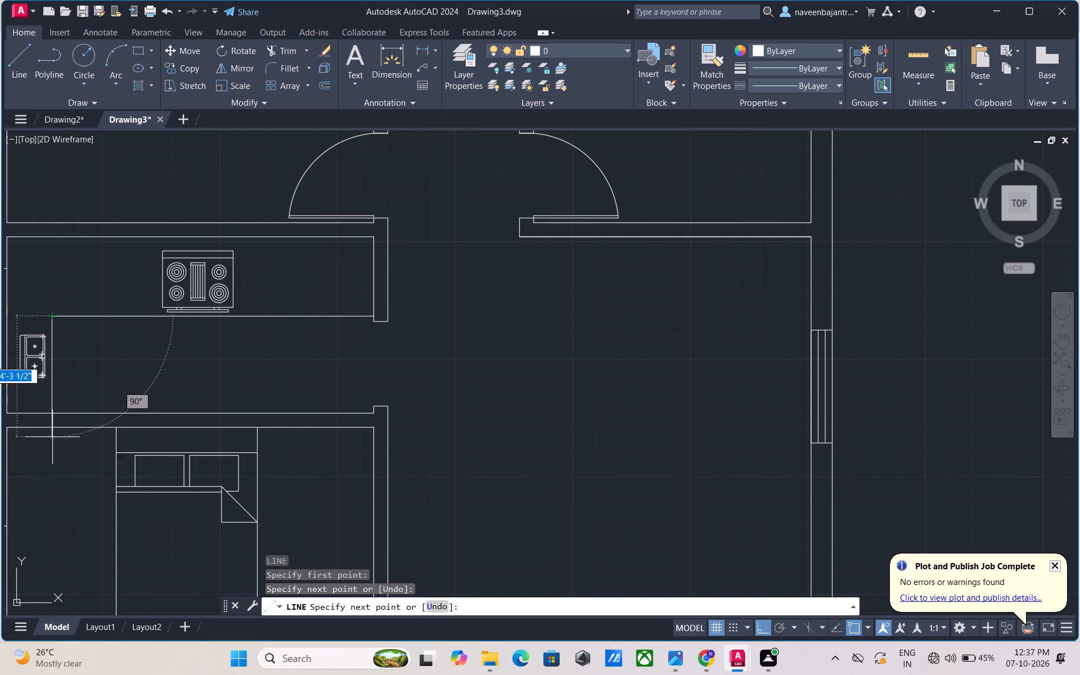
pyautogui.click(53, 457)
pyautogui.press('Escape')
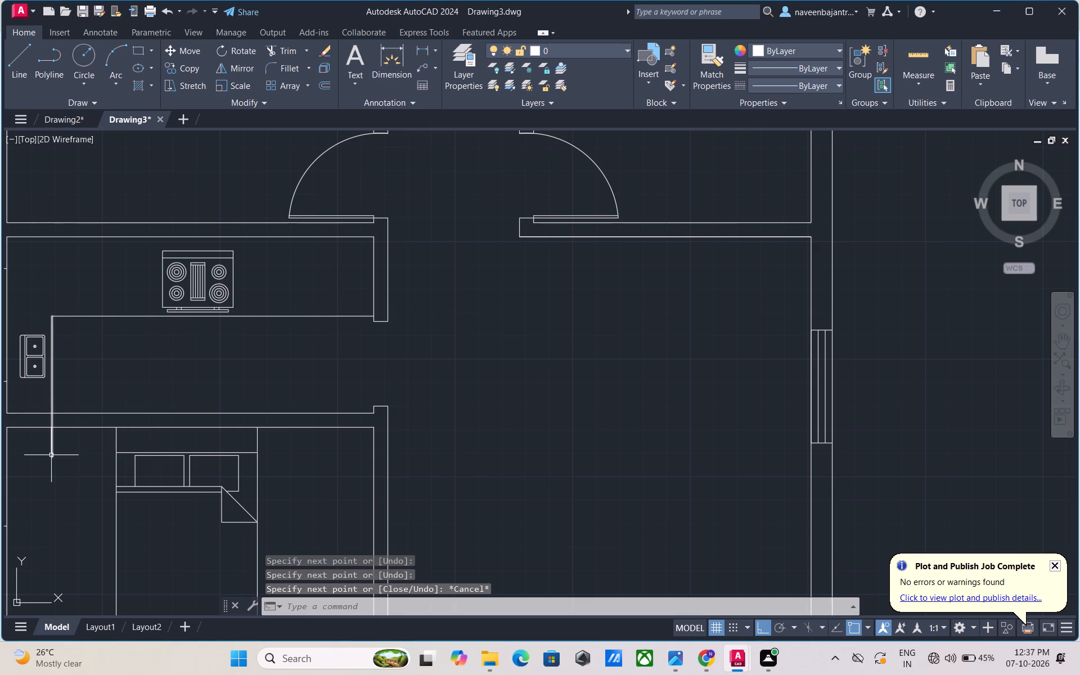
# Trim the vertical counter line's excess below the kitchen so it ends at the room's lower wall.
pyautogui.press('t')
pyautogui.press('r')
pyautogui.press('space')
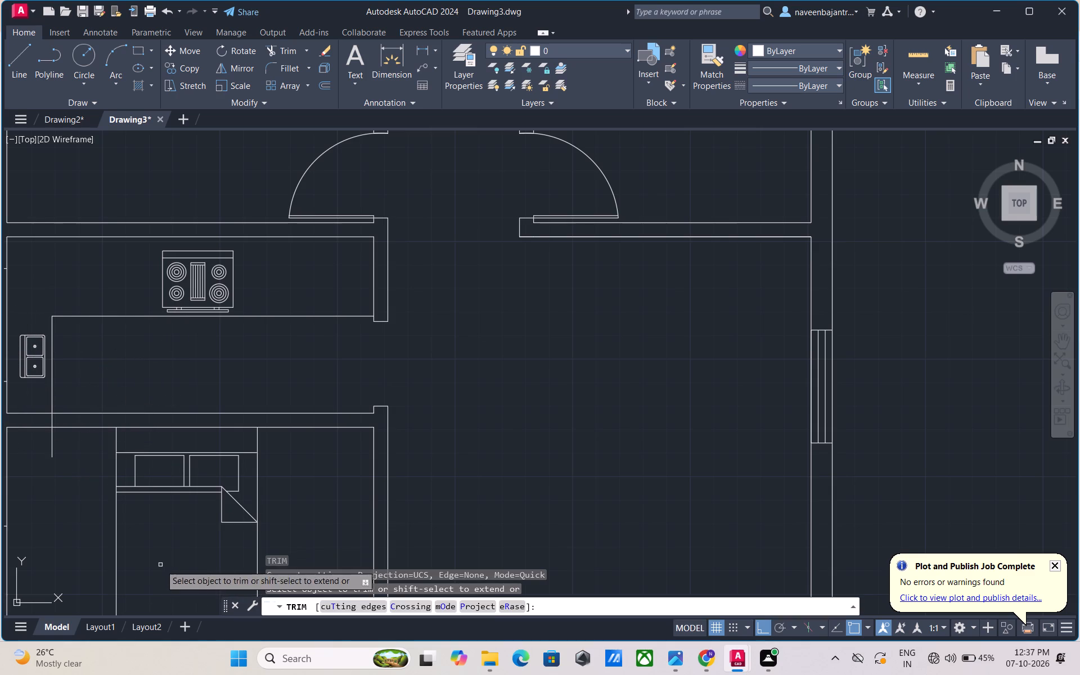
pyautogui.click(52, 440)
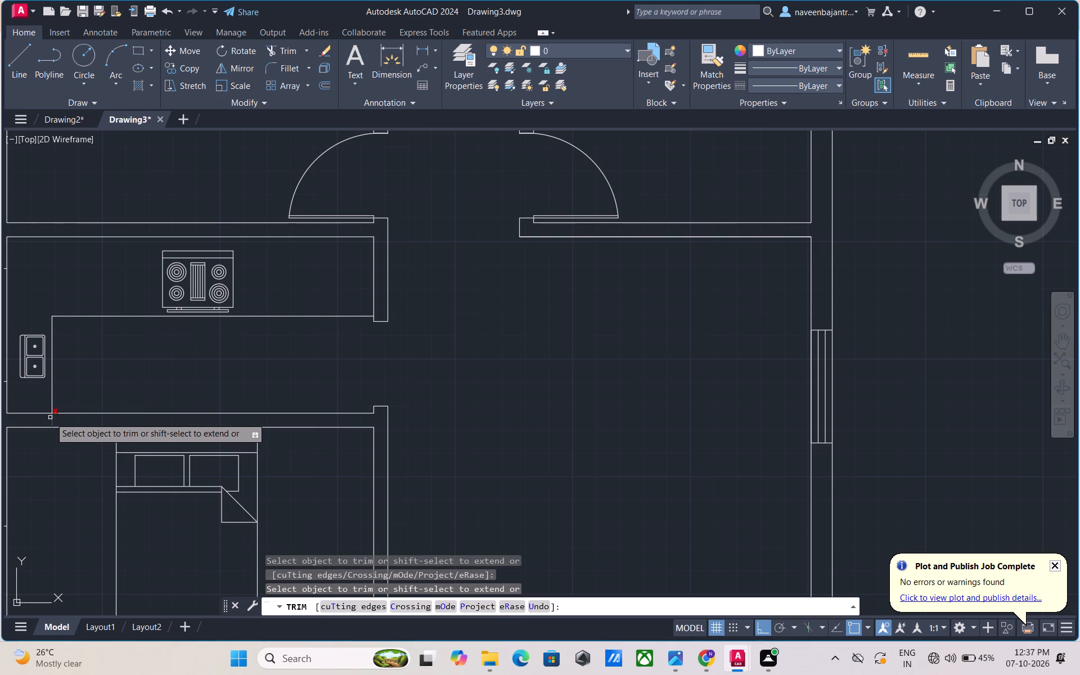
pyautogui.click(50, 422)
pyautogui.scroll(-2, 125, 399)
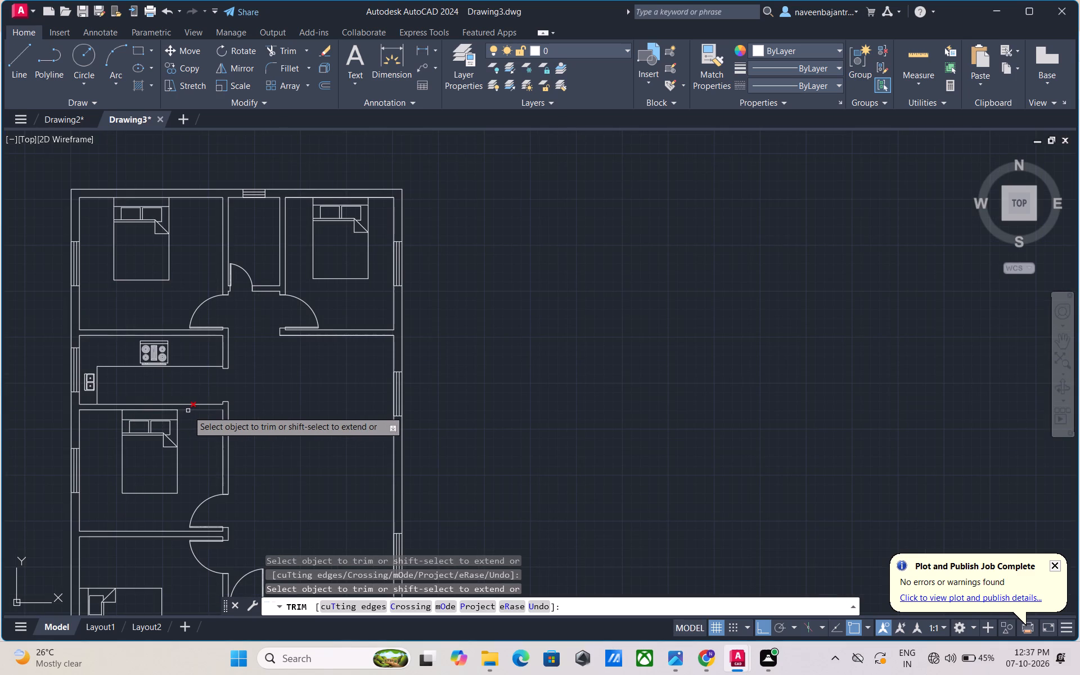
pyautogui.press('Escape')
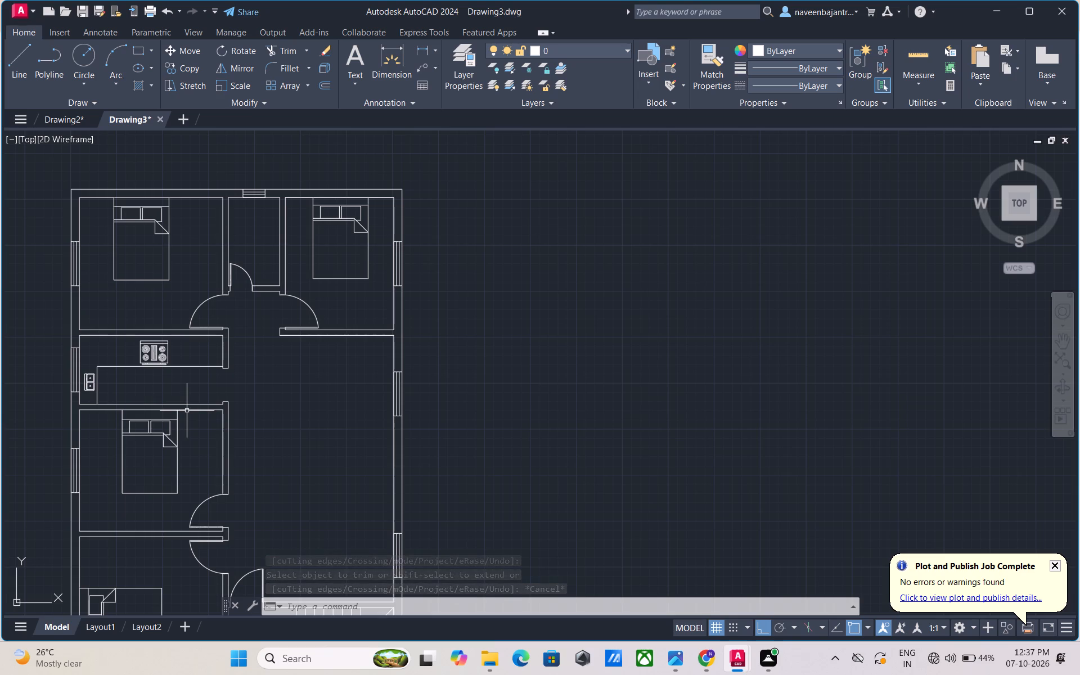
pyautogui.press('Escape')
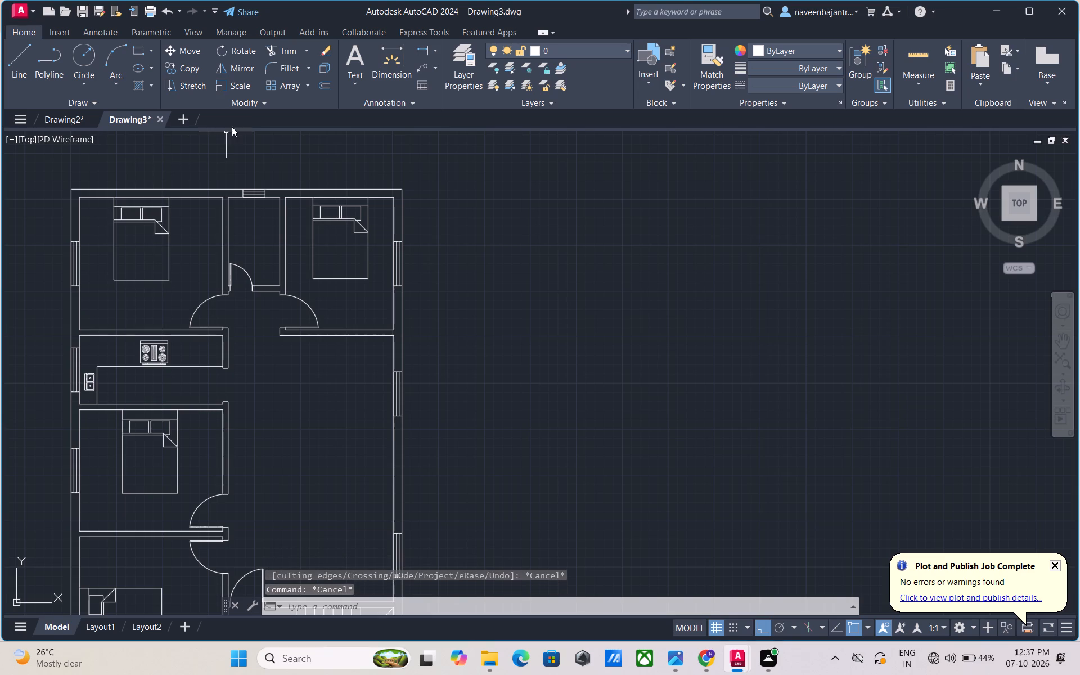
# Start a multiline text label below the bed in the upper-left bedroom, with 4" text height and first line BEDROOM 1.
pyautogui.click(345, 60)
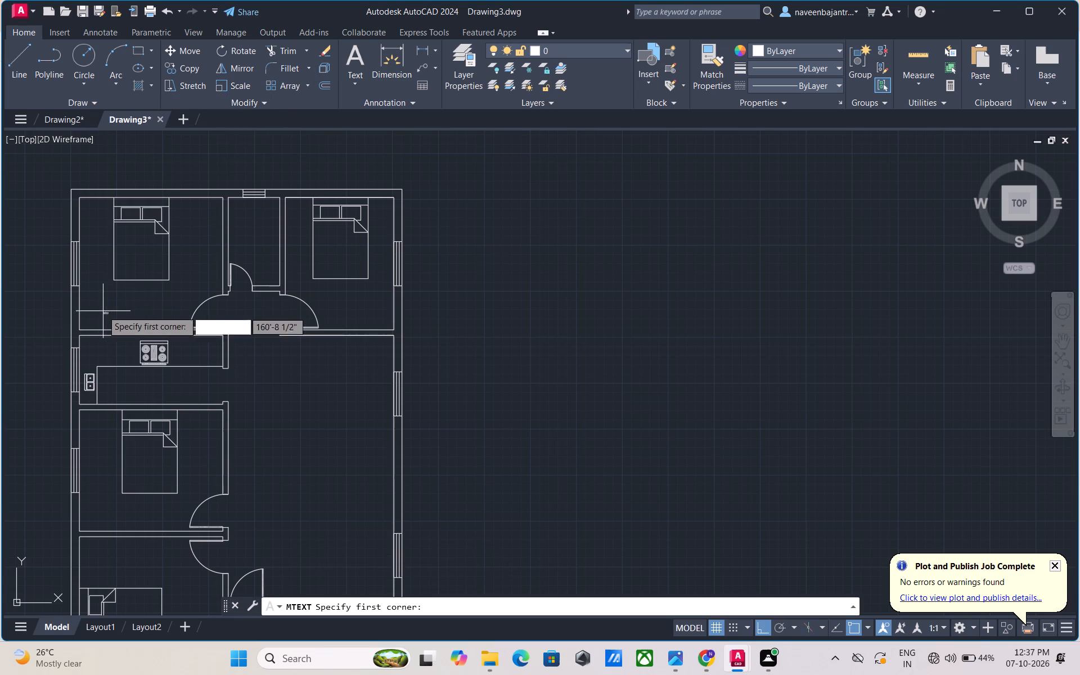
pyautogui.click(93, 290)
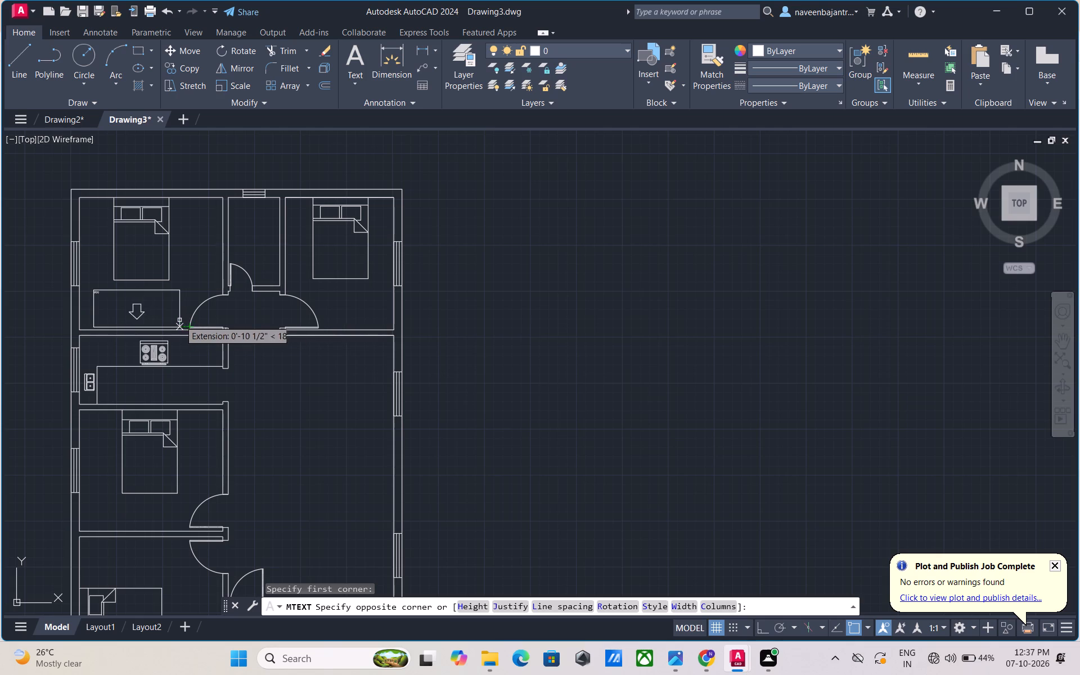
pyautogui.click(186, 317)
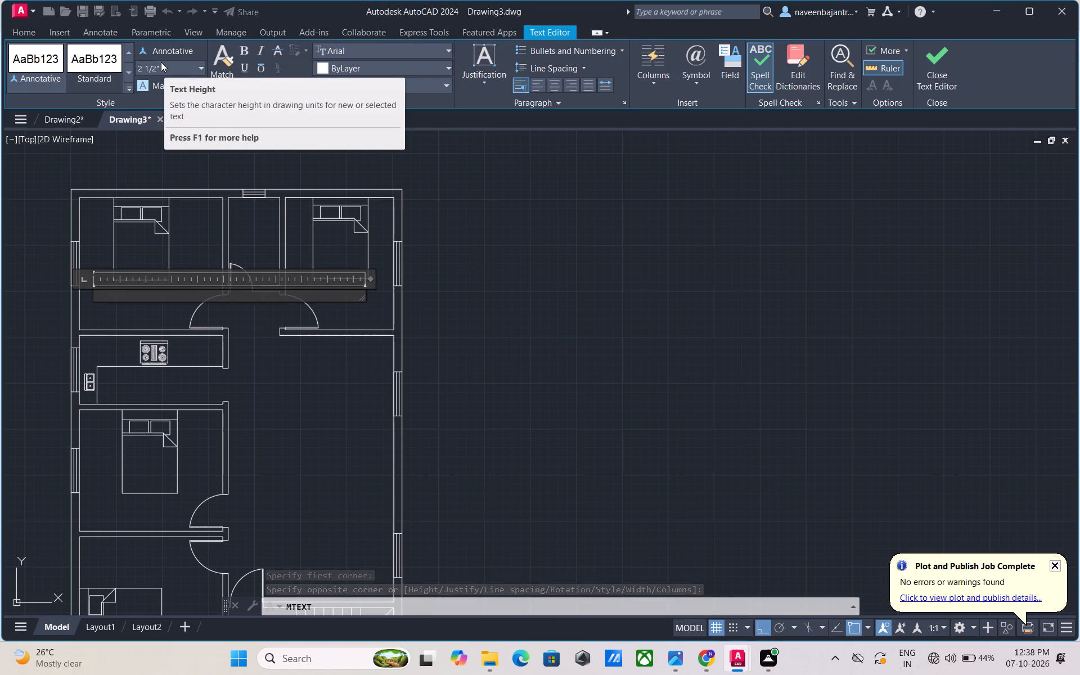
pyautogui.moveTo(164, 67); pyautogui.dragTo(133, 66)
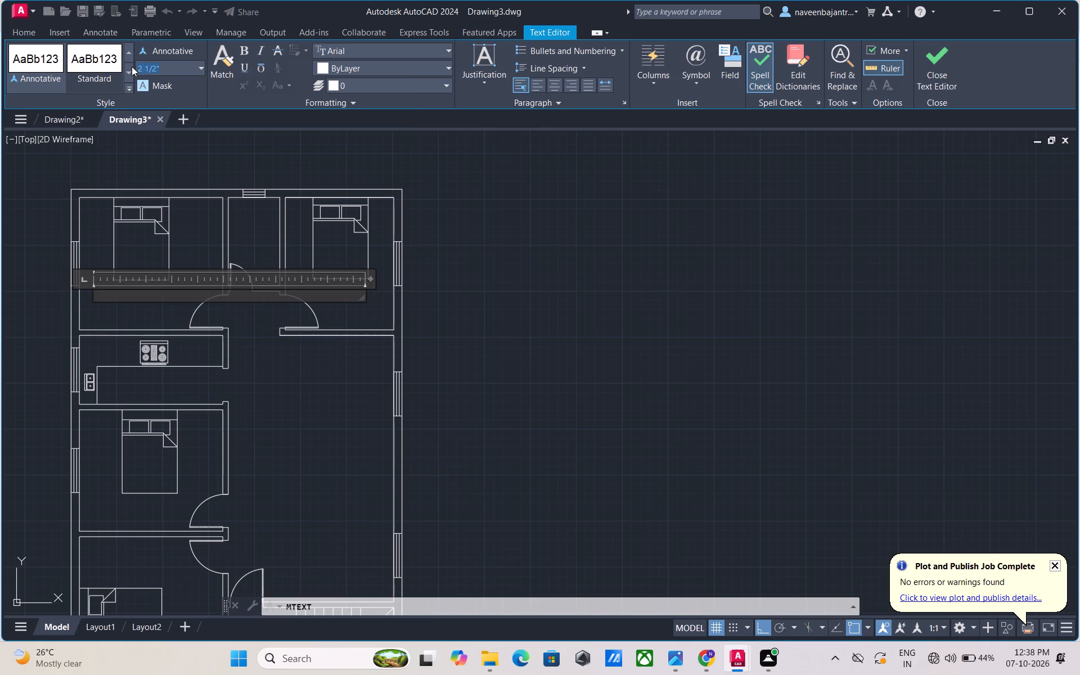
pyautogui.press('BackSpace')
pyautogui.write('4"')
pyautogui.press('Return')
pyautogui.press('b')
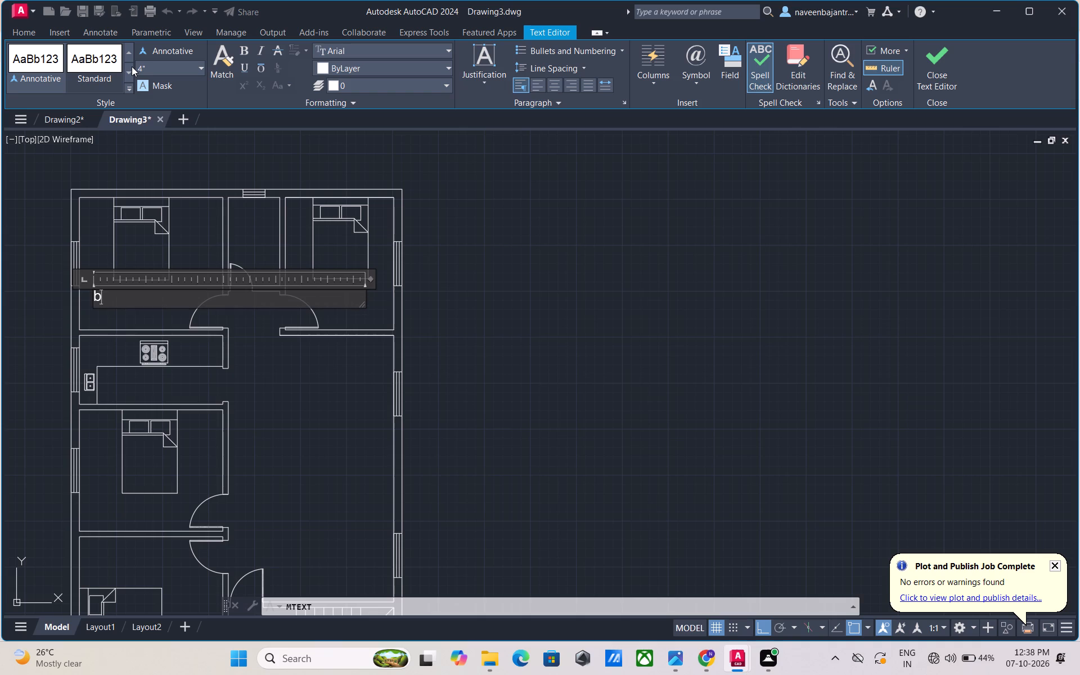
pyautogui.press('BackSpace')
pyautogui.write('BE')
pyautogui.write('DROOM')
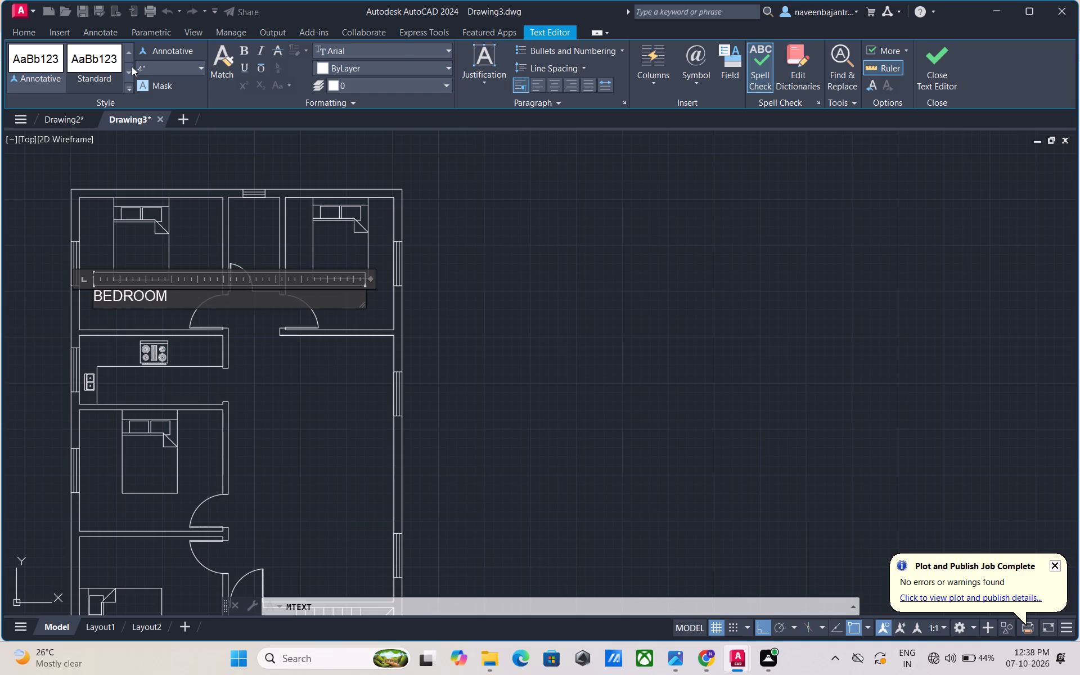
pyautogui.press('space')
pyautogui.write('1')
pyautogui.press('Return')
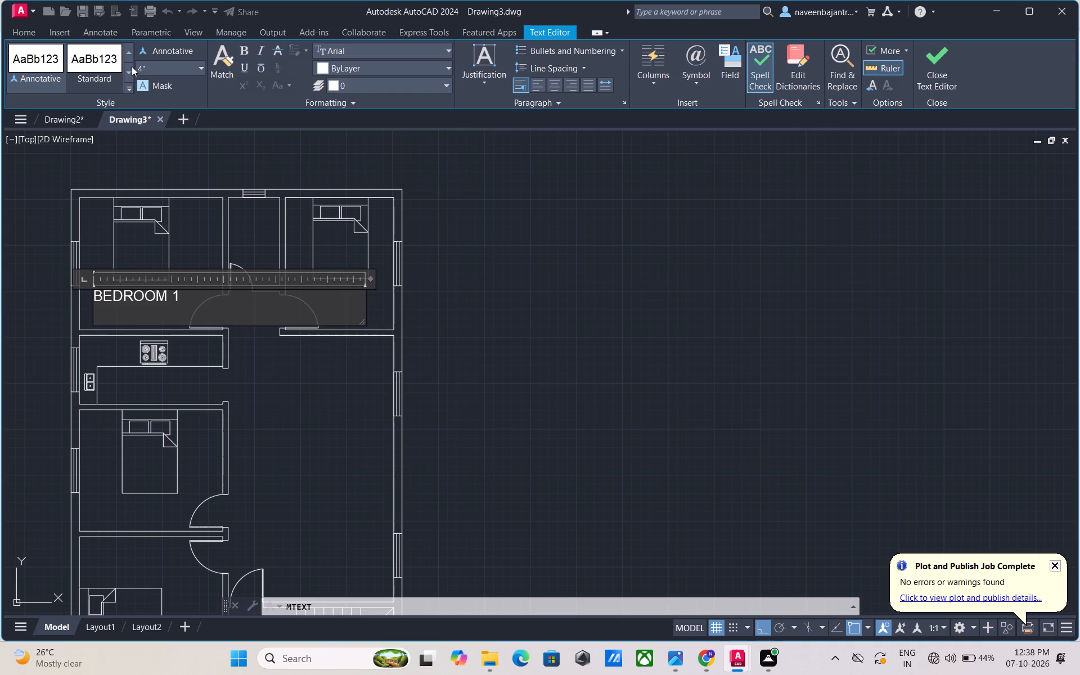
# Add the room size 13'0" x 12'0" as the label's second line and finish the text.
pyautogui.write('13')
pyautogui.press("'")
pyautogui.press('0')
pyautogui.hotkey('shift', '"')
pyautogui.press('space')
pyautogui.press('x')
pyautogui.write('12')
pyautogui.press("'")
pyautogui.press('0')
pyautogui.hotkey('shift', '"')
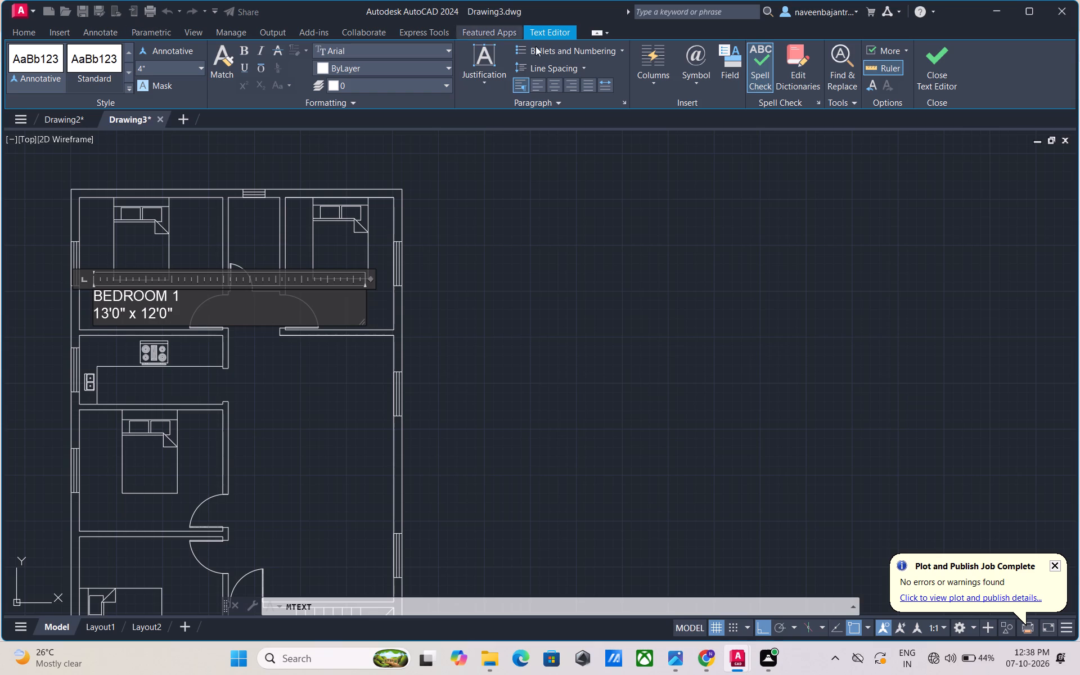
pyautogui.click(932, 60)
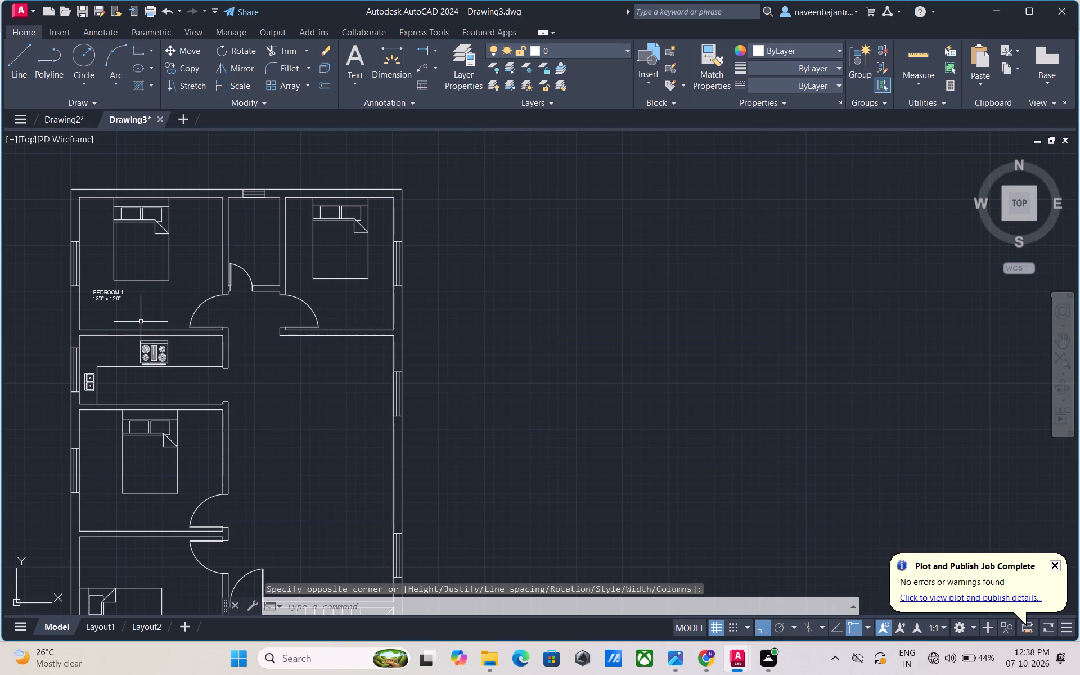
# Set the text height of both lines of the BEDROOM 1 label to 6".
pyautogui.click(119, 300)
pyautogui.doubleClick(119, 300)
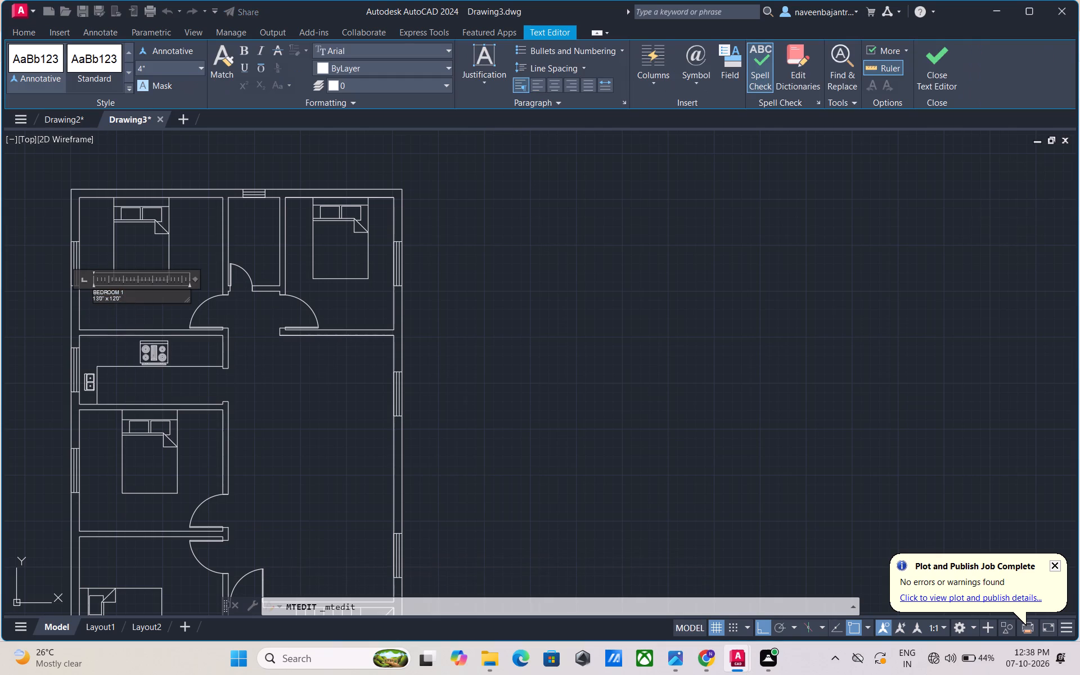
pyautogui.moveTo(126, 300); pyautogui.dragTo(88, 292)
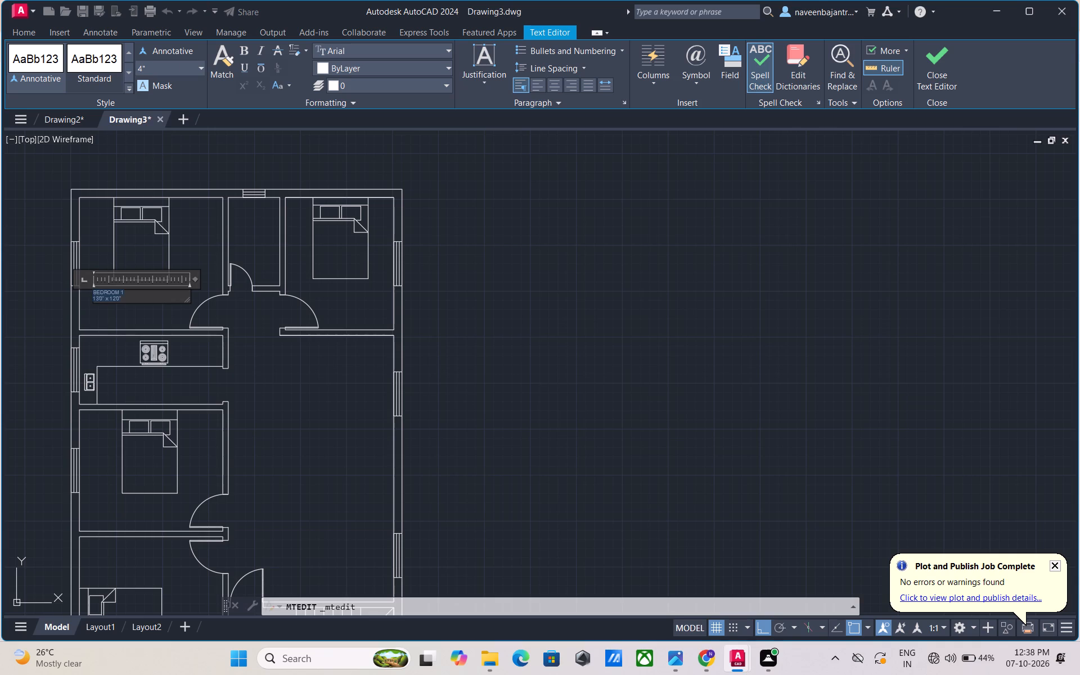
pyautogui.moveTo(155, 68); pyautogui.dragTo(121, 72)
pyautogui.press('BackSpace')
pyautogui.press('6')
pyautogui.hotkey('shift', '"')
pyautogui.press('Return')
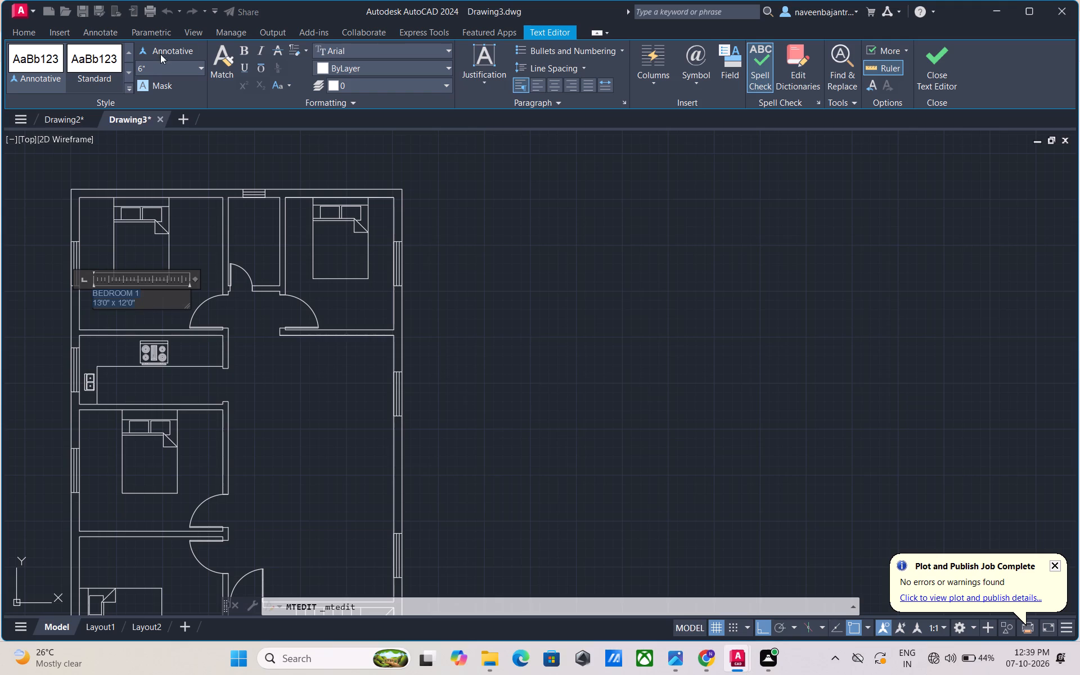
# Set the text height of both lines of the BEDROOM 1 label to 7" and finish the text edit.
pyautogui.moveTo(147, 68); pyautogui.dragTo(141, 70)
pyautogui.press('BackSpace')
pyautogui.press('7')
pyautogui.hotkey('shift', '"')
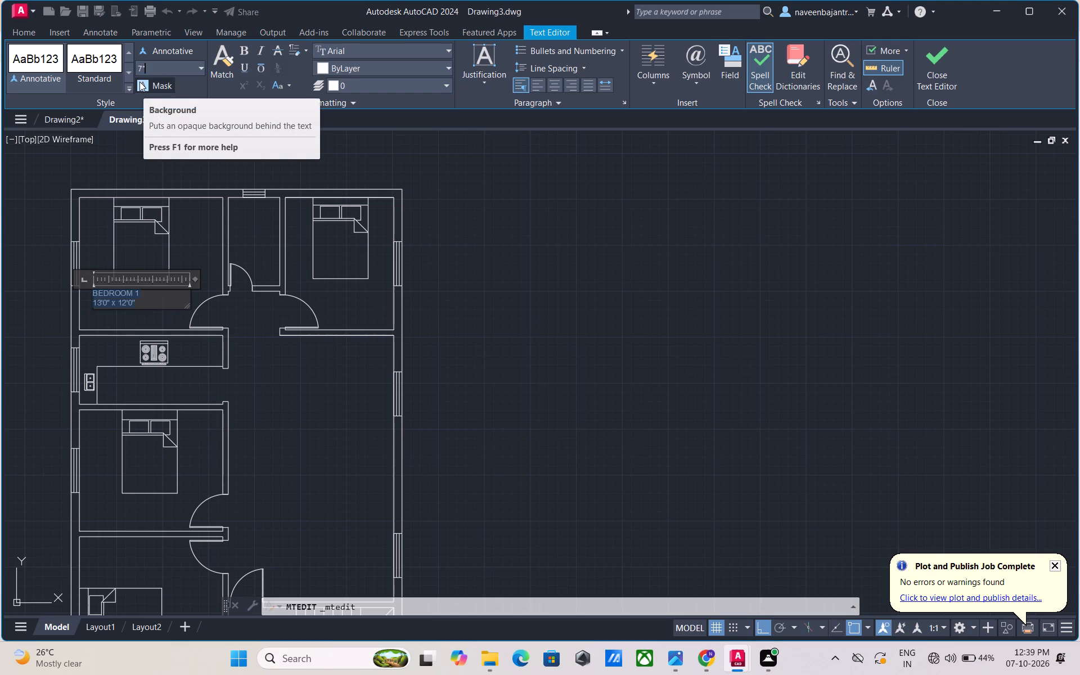
pyautogui.press('Return')
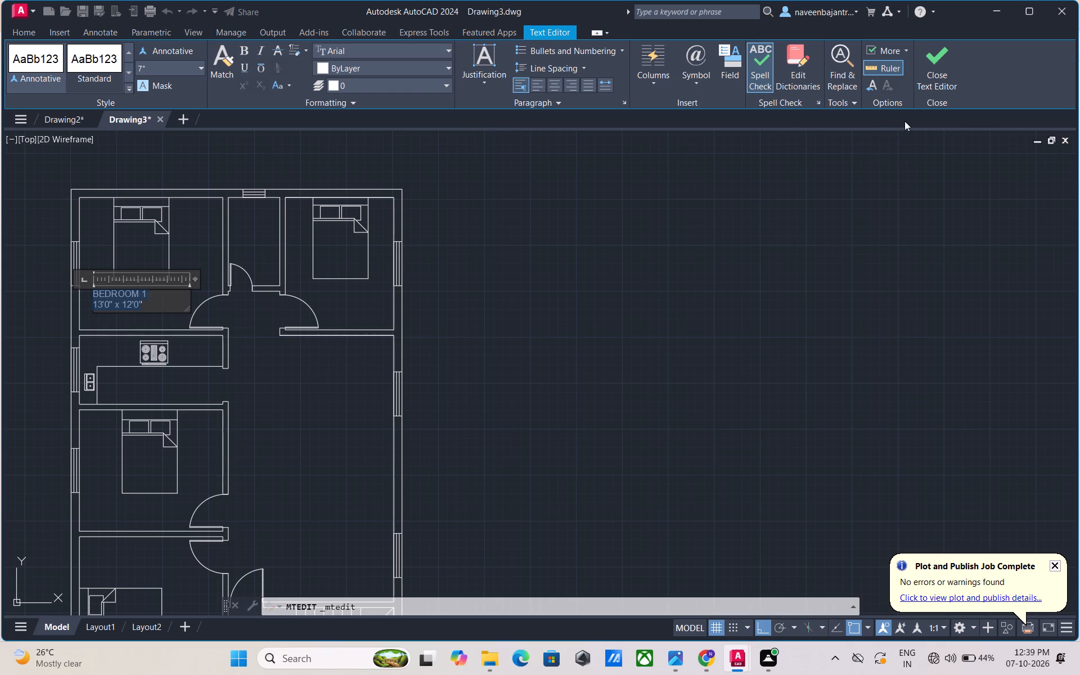
pyautogui.click(949, 70)
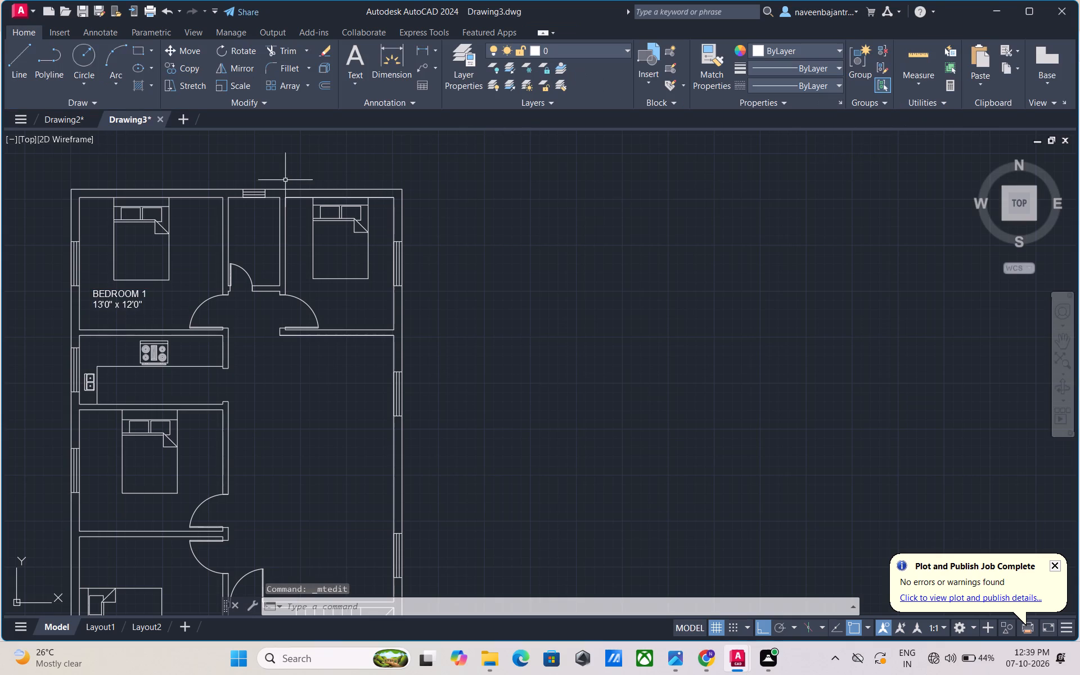
# Move the BEDROOM 1 label freely, with ortho off, so it sits centred beneath the bed.
pyautogui.click(135, 304)
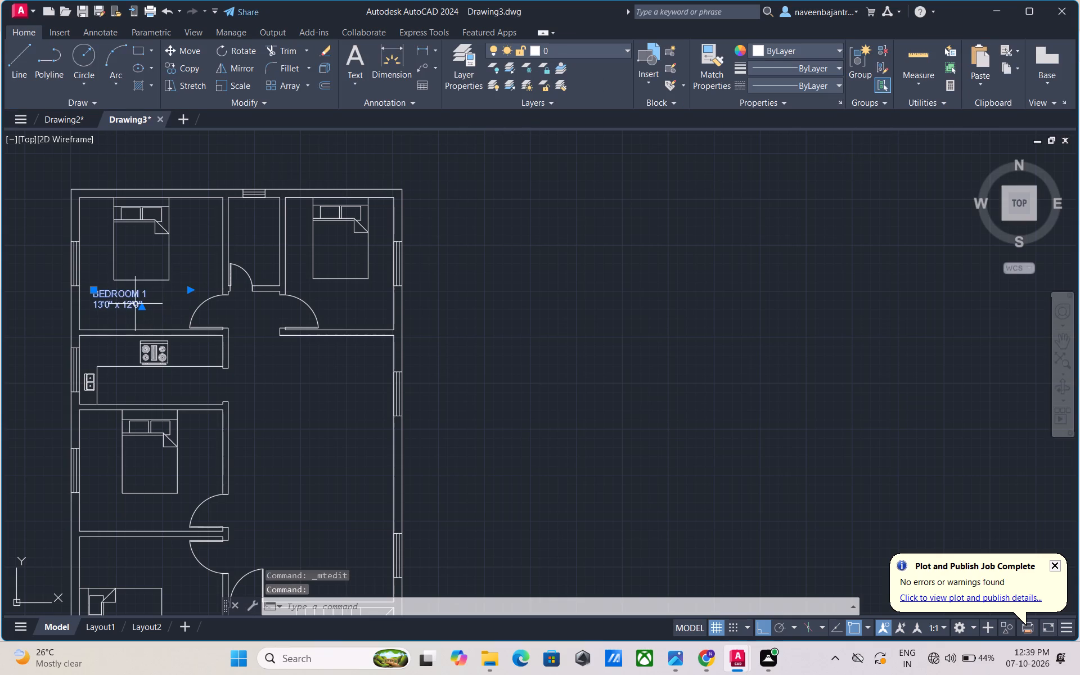
pyautogui.write('M')
pyautogui.press('space')
pyautogui.click(137, 305)
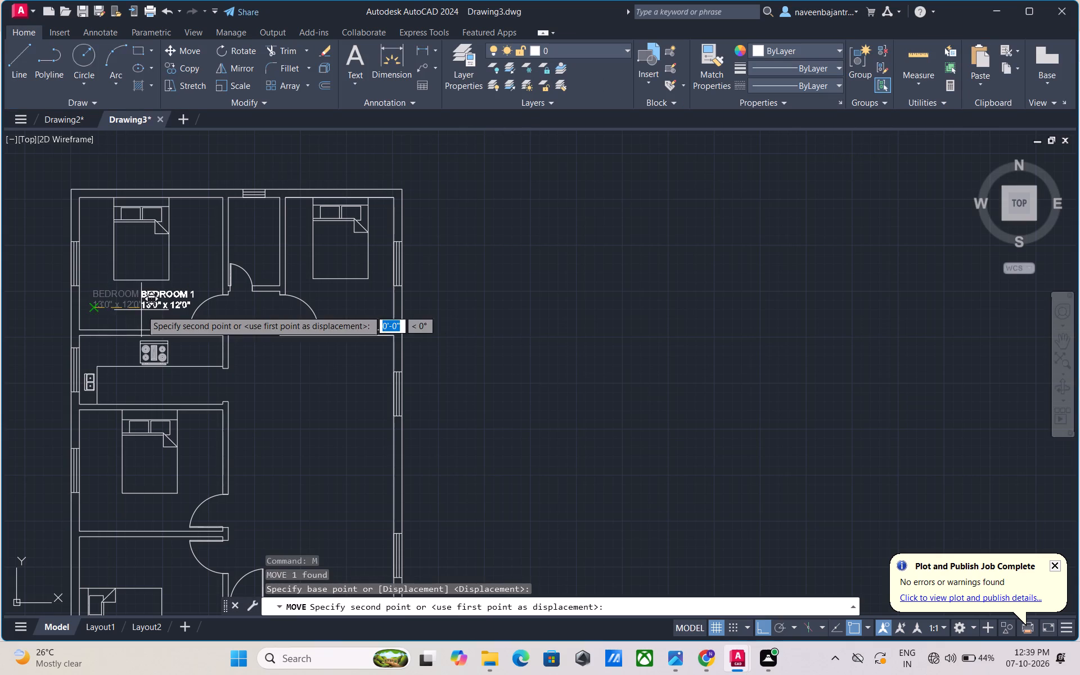
pyautogui.press('F8')
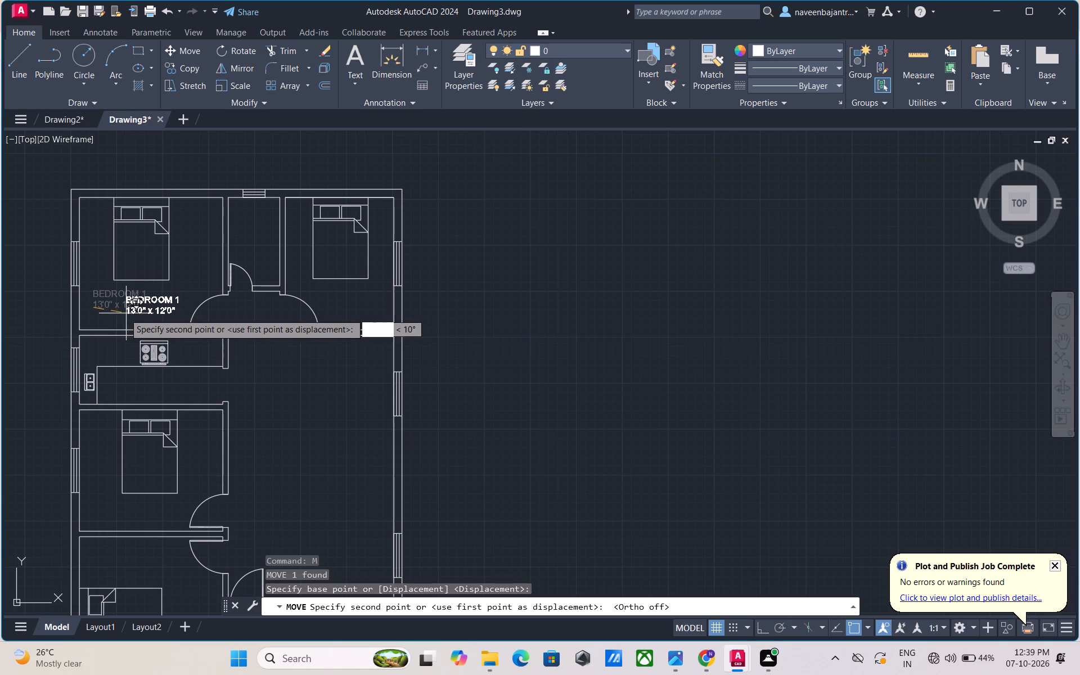
pyautogui.click(115, 318)
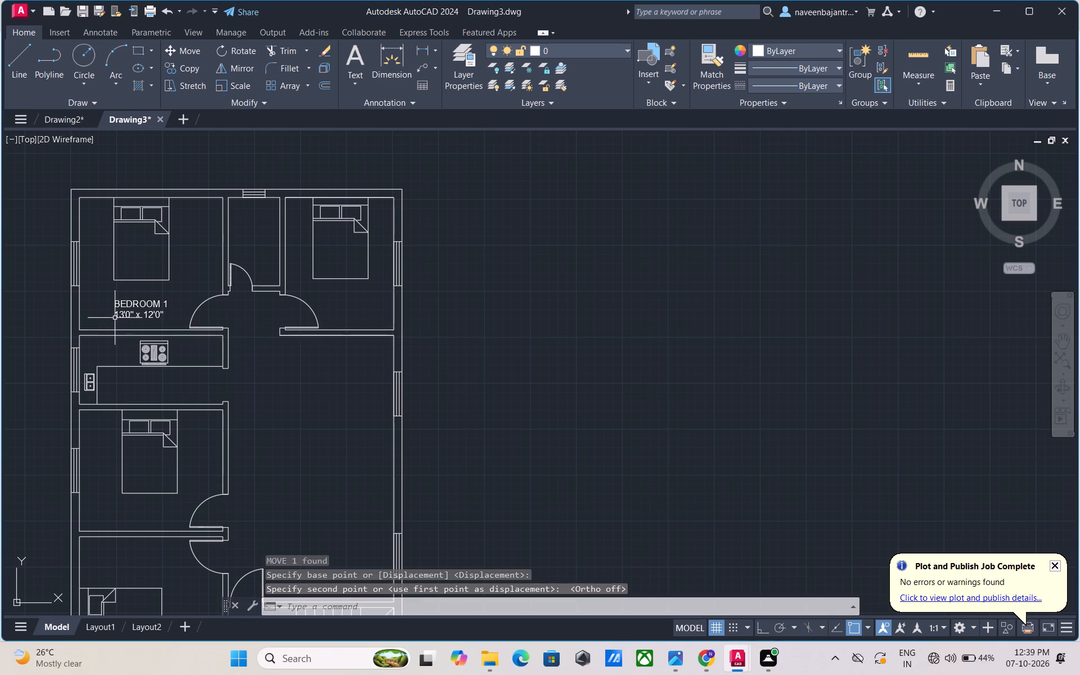
pyautogui.press('Escape')
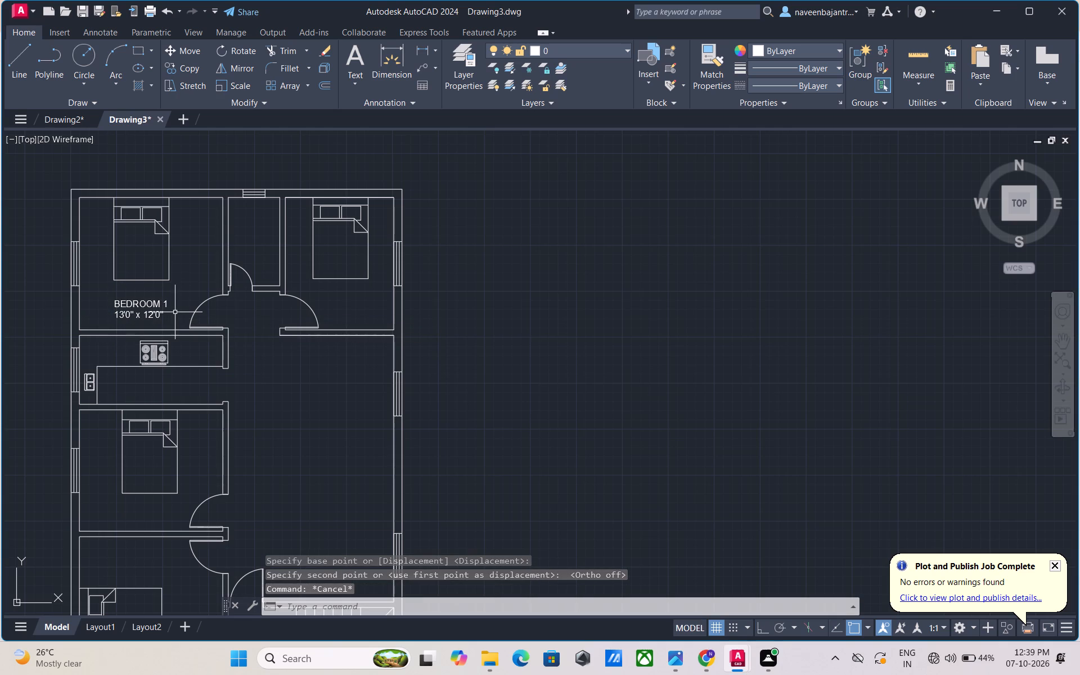
# Make both lines of the BEDROOM 1 label bold and finish the text edit.
pyautogui.click(154, 318)
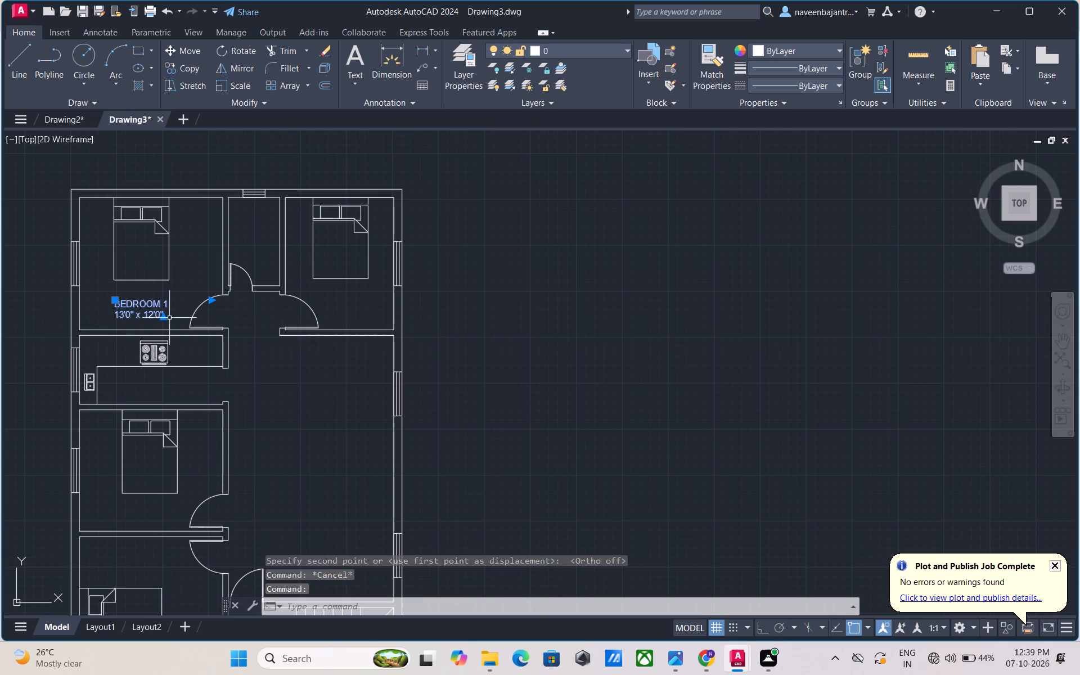
pyautogui.doubleClick(169, 318)
pyautogui.doubleClick(150, 319)
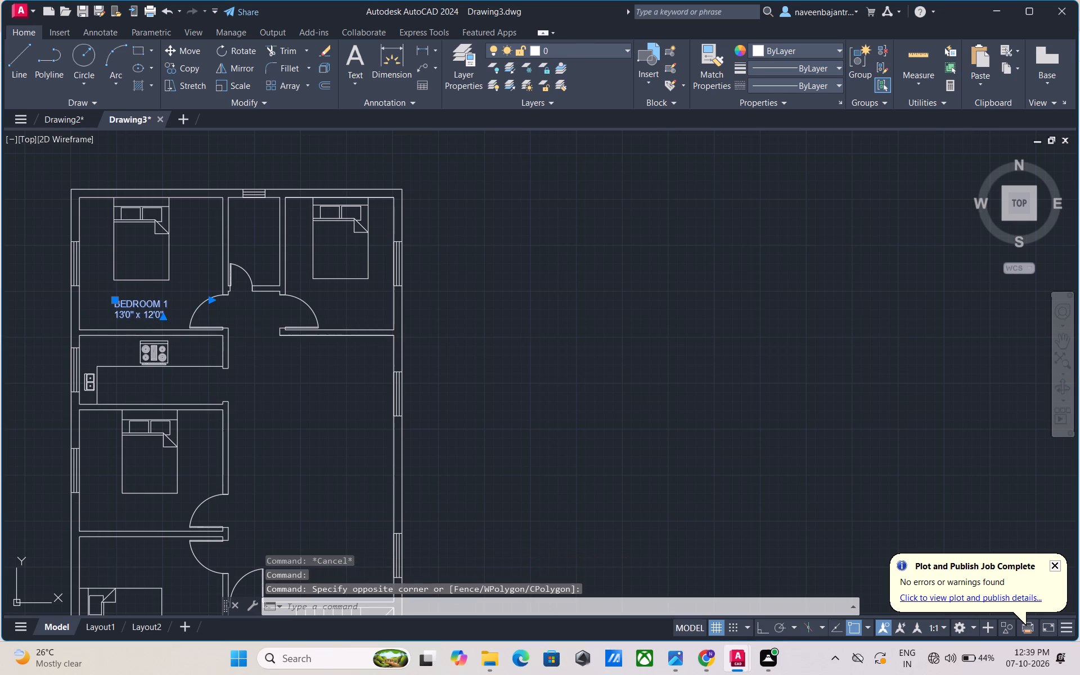
pyautogui.click(150, 316)
pyautogui.moveTo(170, 313); pyautogui.dragTo(141, 316)
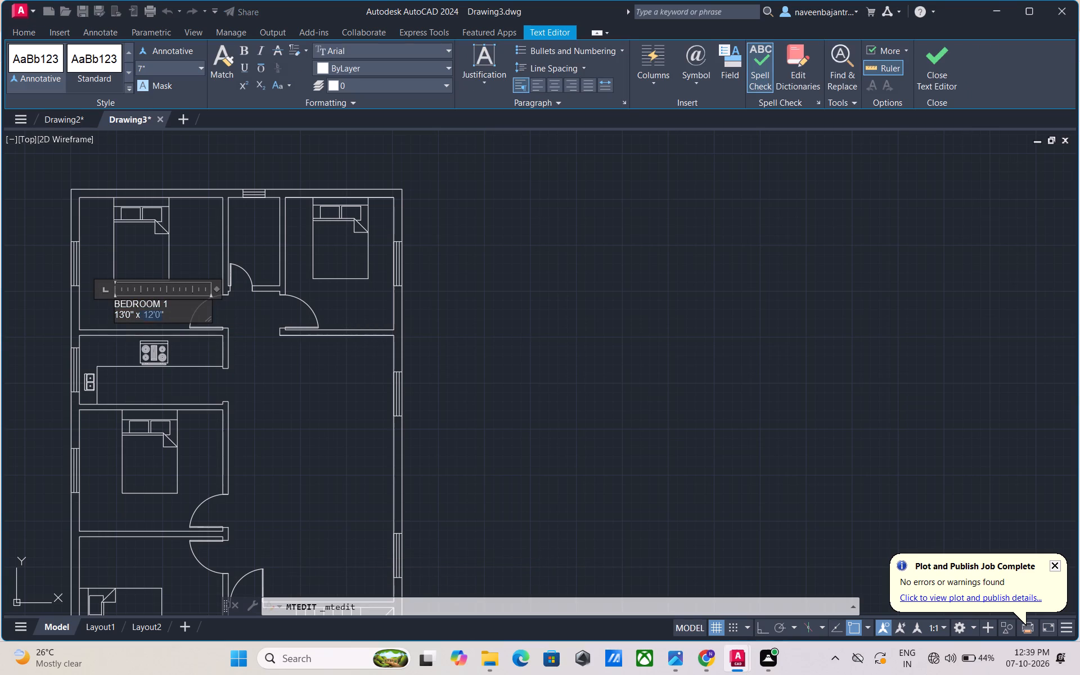
pyautogui.moveTo(141, 316); pyautogui.dragTo(111, 301)
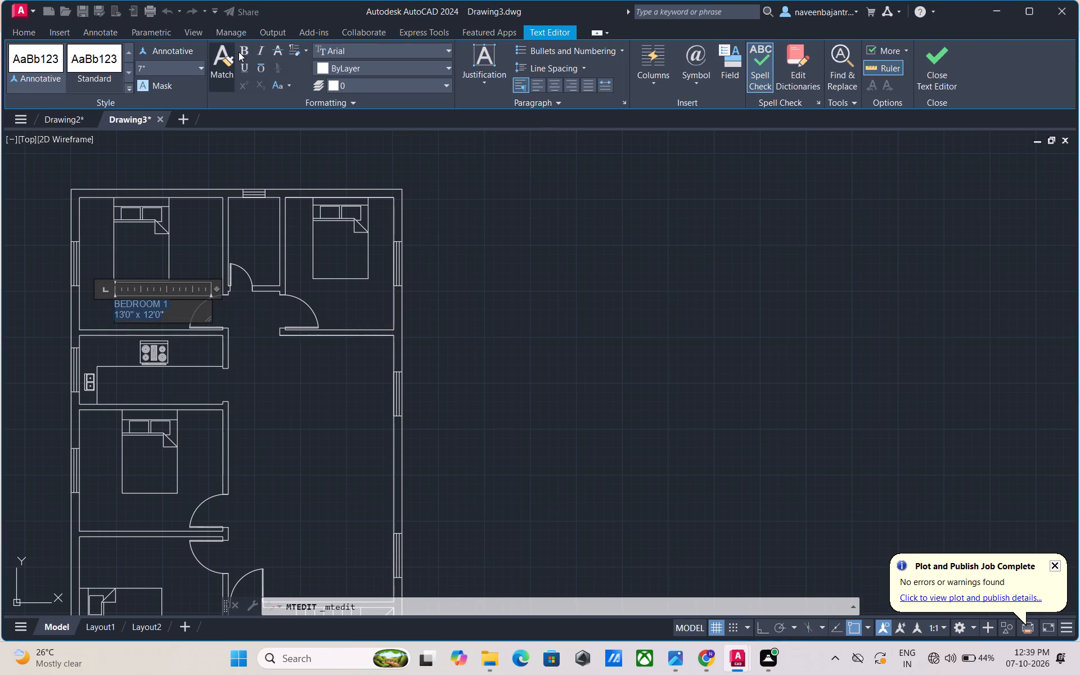
pyautogui.click(239, 52)
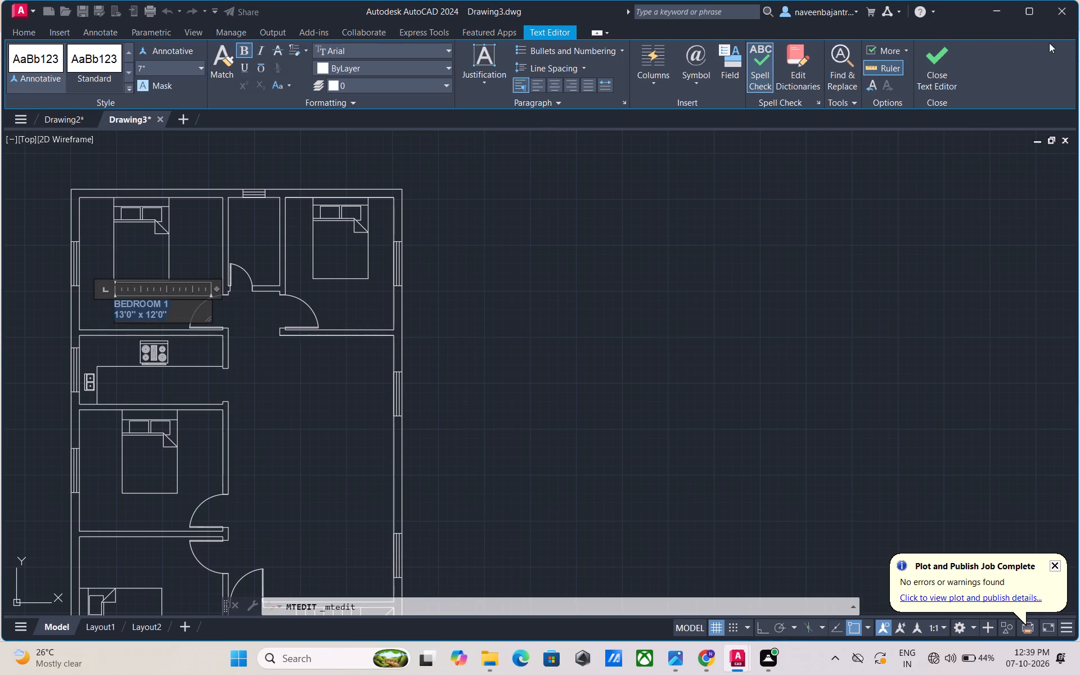
pyautogui.click(927, 71)
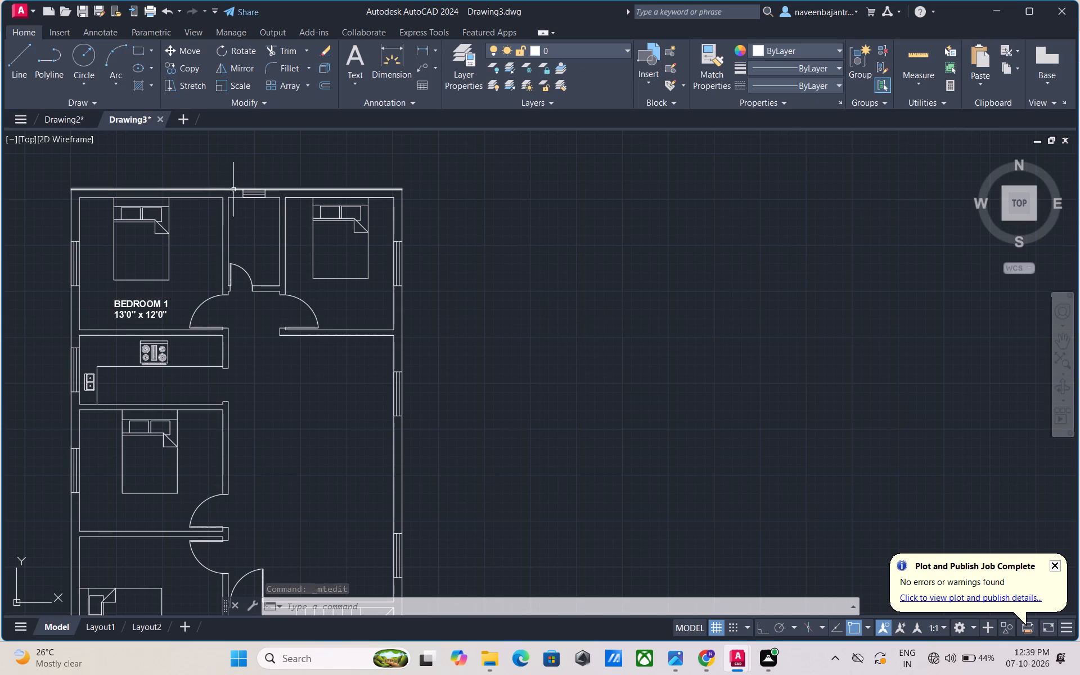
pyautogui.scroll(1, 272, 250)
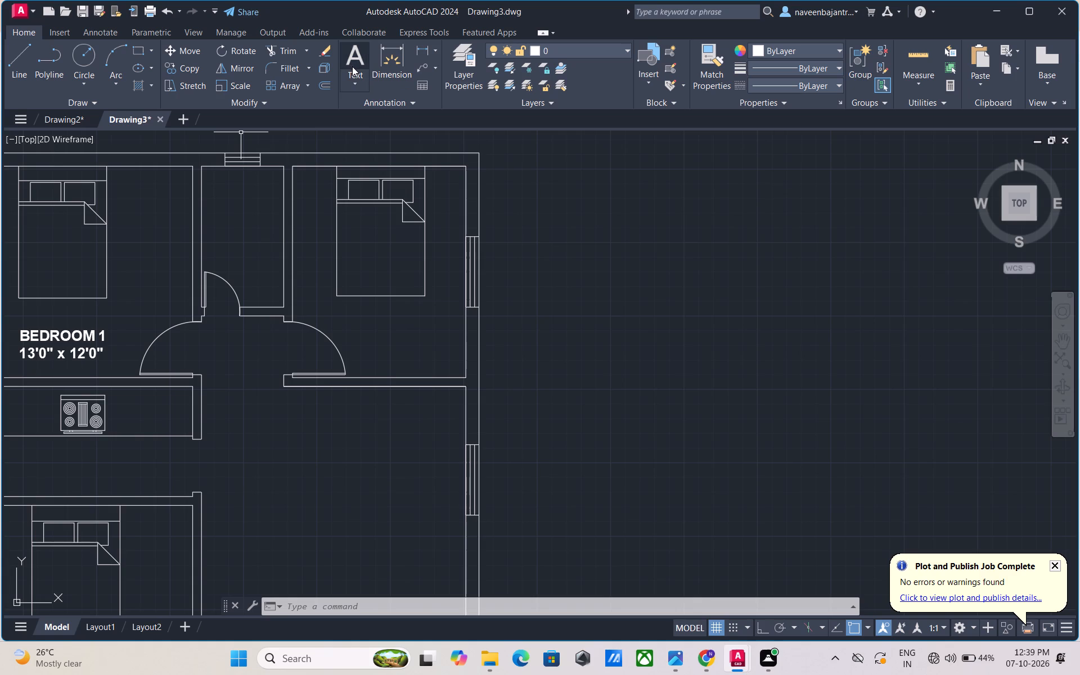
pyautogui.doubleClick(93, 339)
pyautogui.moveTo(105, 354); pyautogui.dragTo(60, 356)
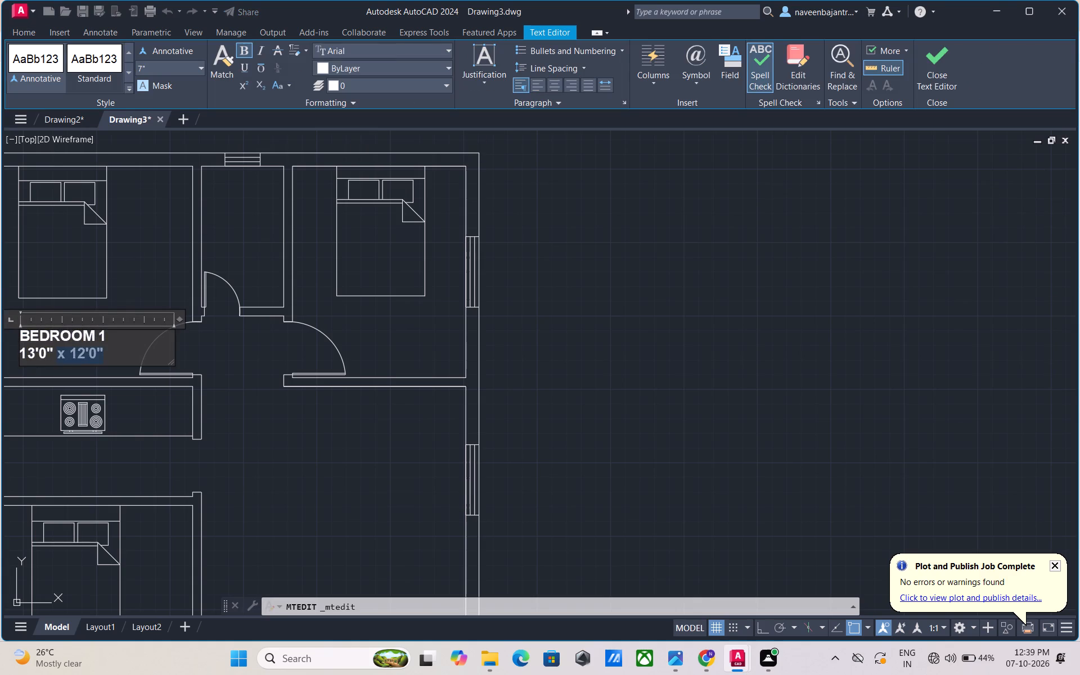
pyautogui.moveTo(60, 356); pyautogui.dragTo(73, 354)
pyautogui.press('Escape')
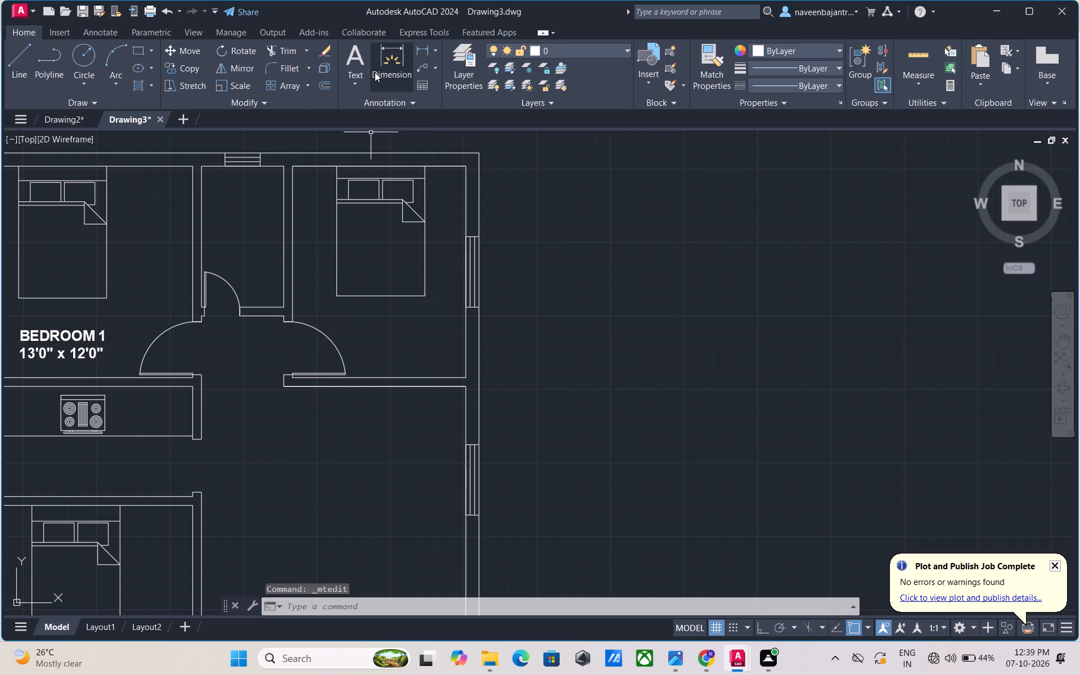
# Start a multiline text label in the small room between the two upper bedrooms, with 7" text height and first line C TOILET.
pyautogui.click(358, 68)
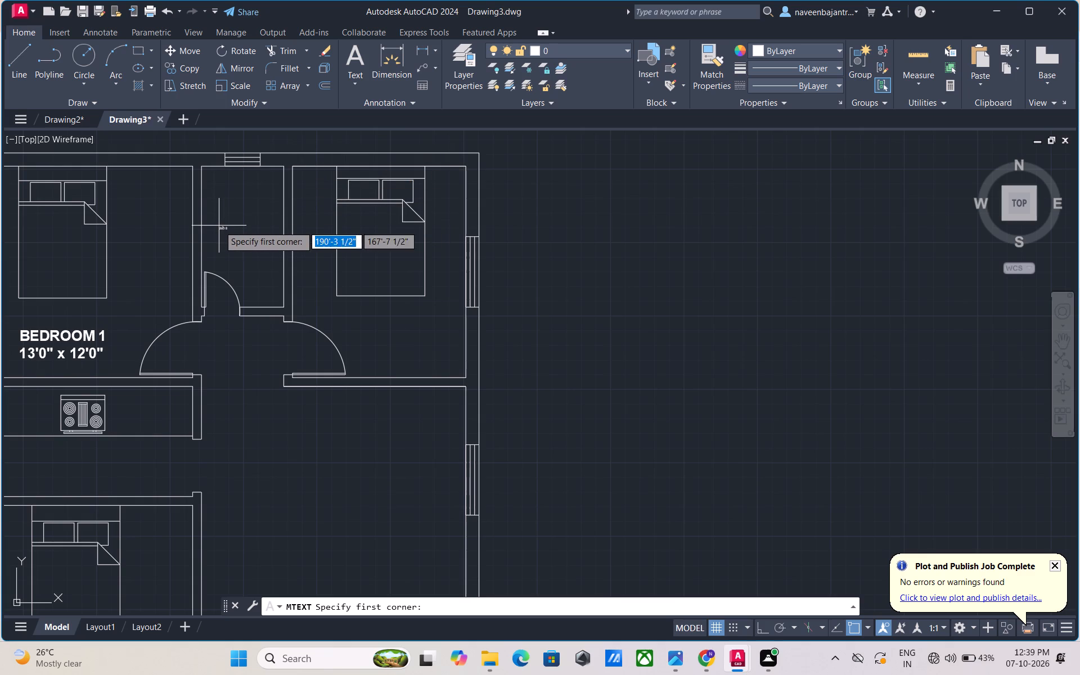
pyautogui.click(211, 229)
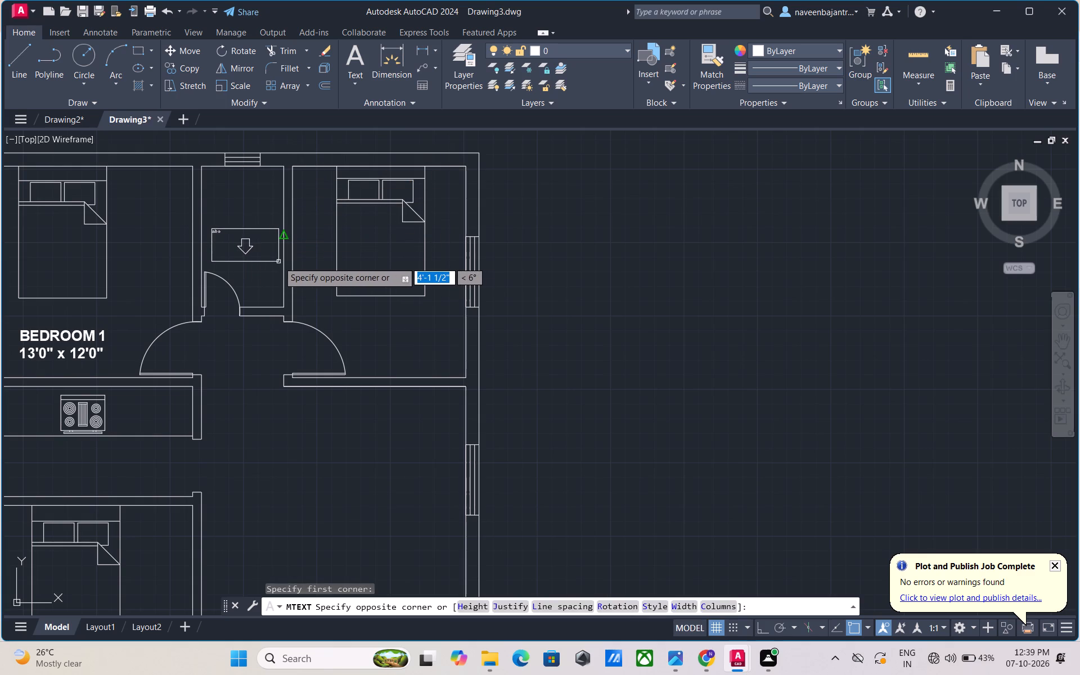
pyautogui.click(278, 262)
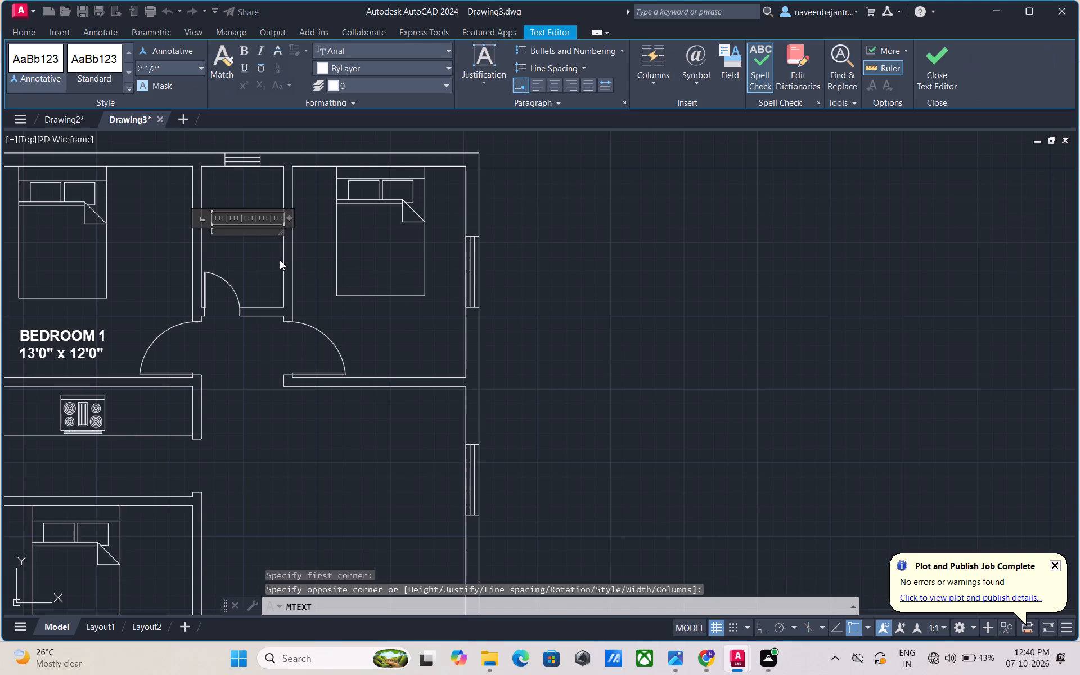
pyautogui.moveTo(166, 66); pyautogui.dragTo(154, 70)
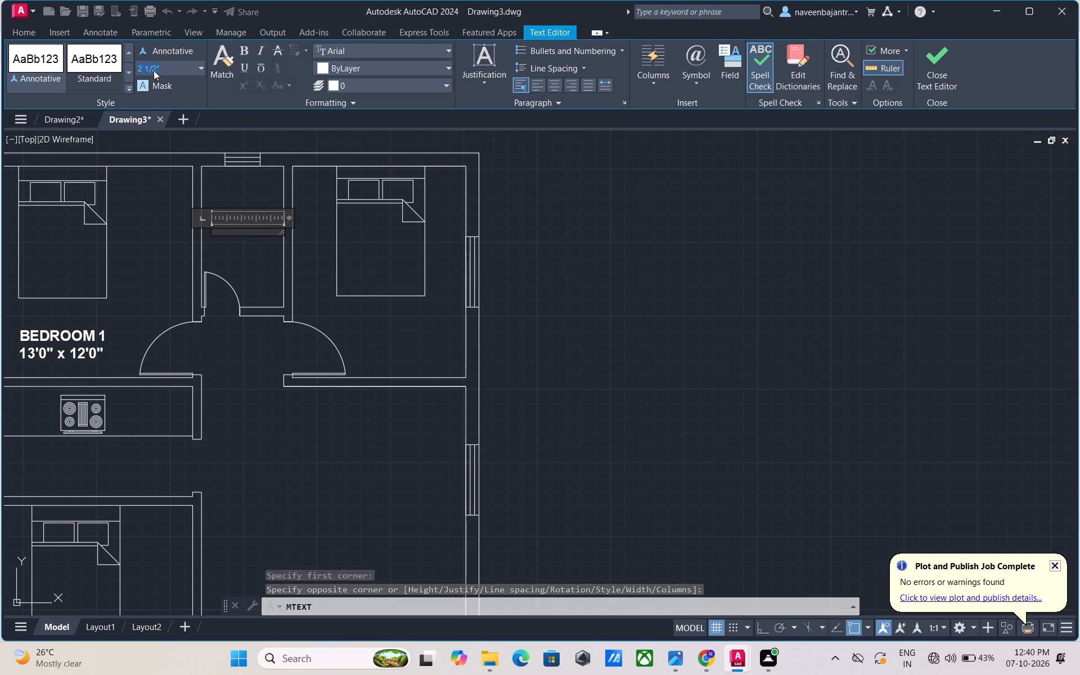
pyautogui.press('BackSpace')
pyautogui.press('7')
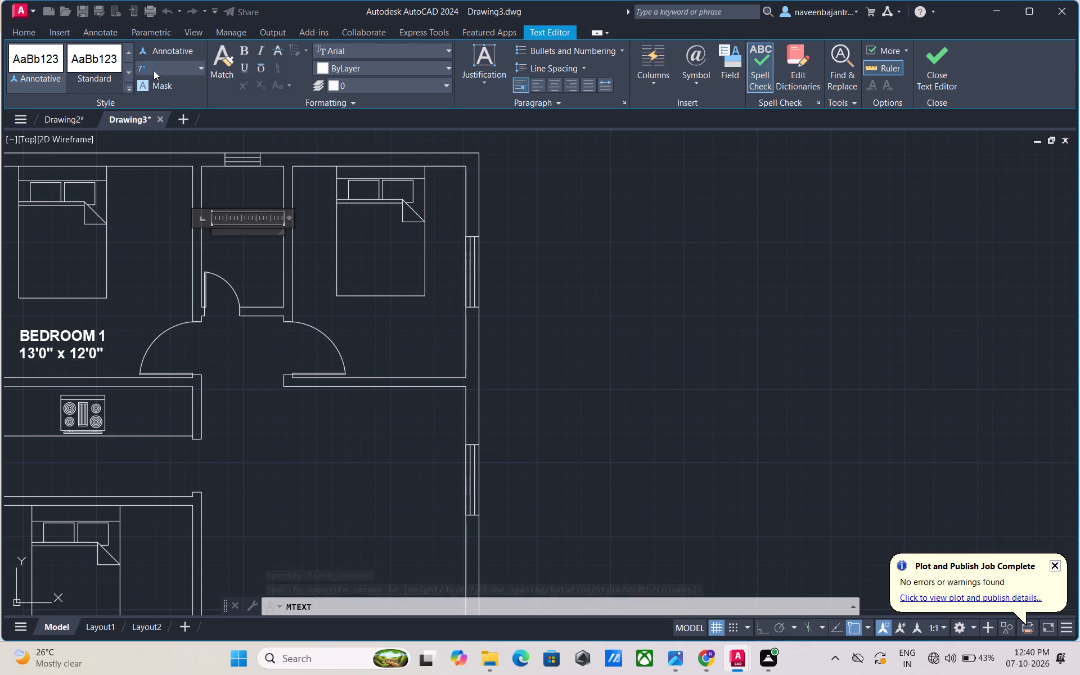
pyautogui.hotkey('shift', '"')
pyautogui.press('Return')
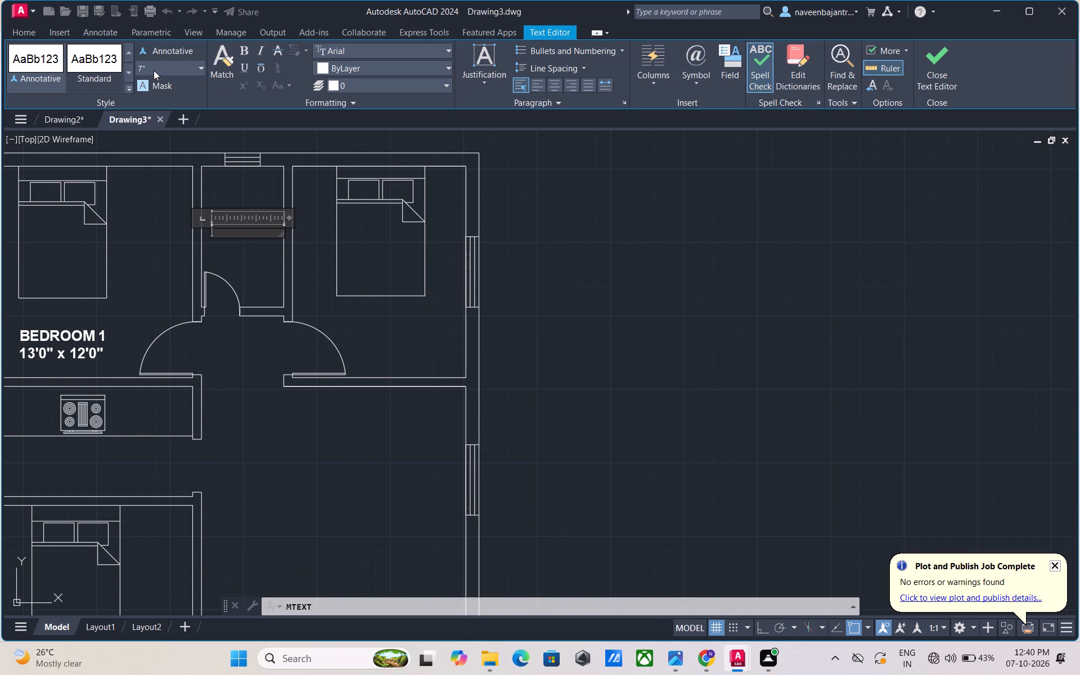
pyautogui.write('C')
pyautogui.press('space')
pyautogui.write('TOILET')
# Add the room size 4'8"x8'0" as the C TOILET label's second line and finish the text.
pyautogui.press('Return')
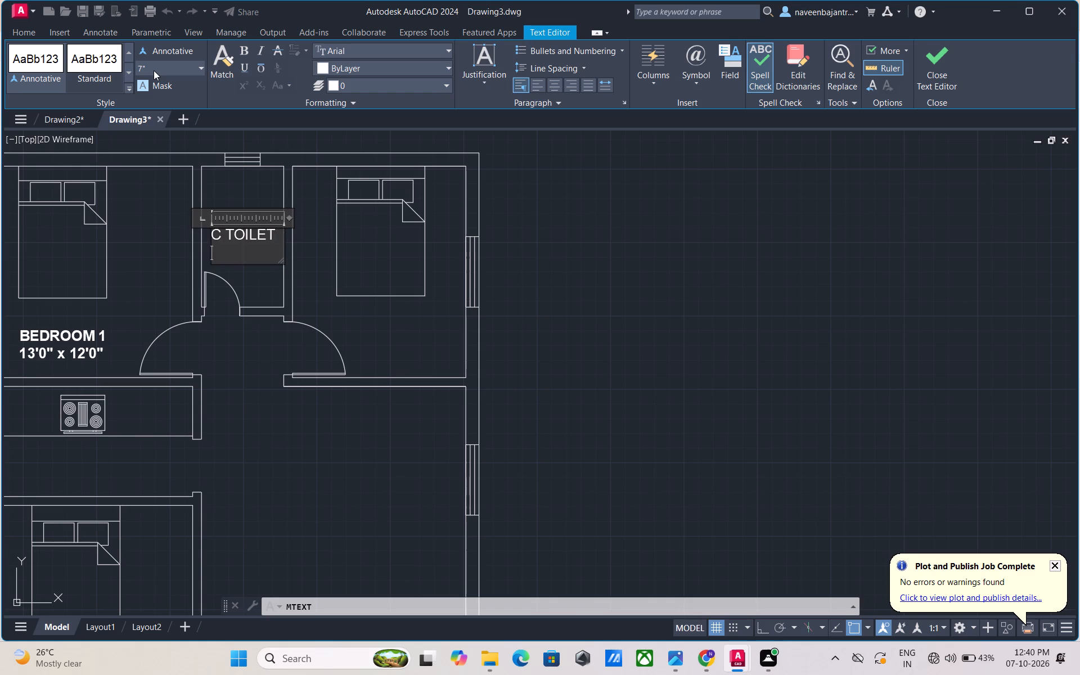
pyautogui.press('4')
pyautogui.press("'")
pyautogui.write('8"')
pyautogui.press('x')
pyautogui.write("8'")
pyautogui.write('0"')
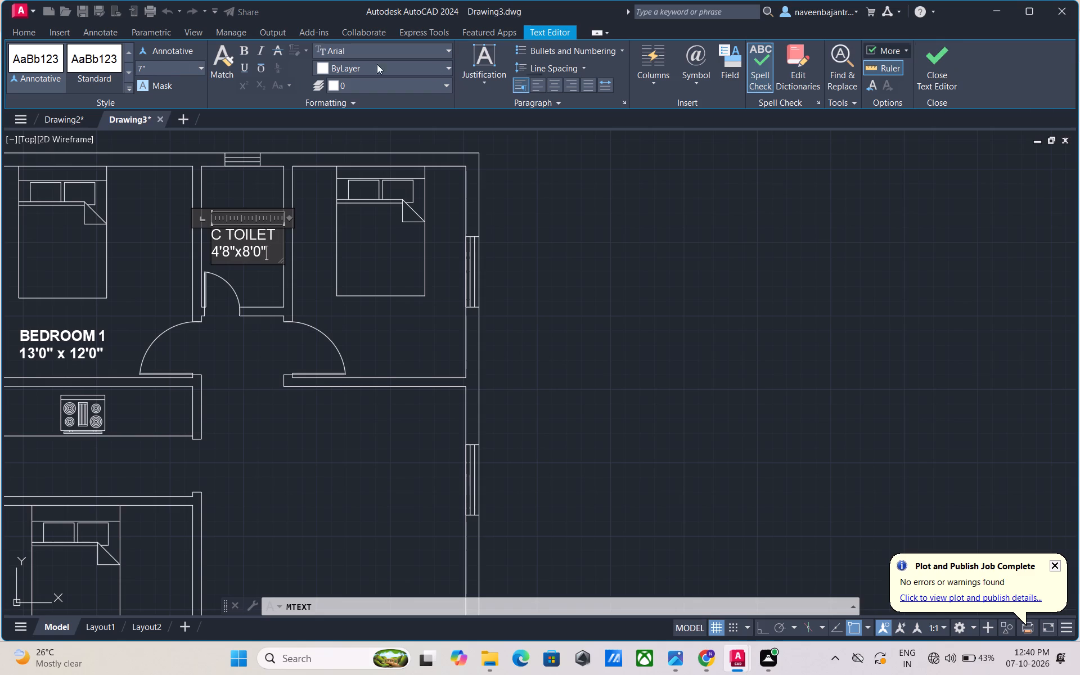
pyautogui.click(246, 51)
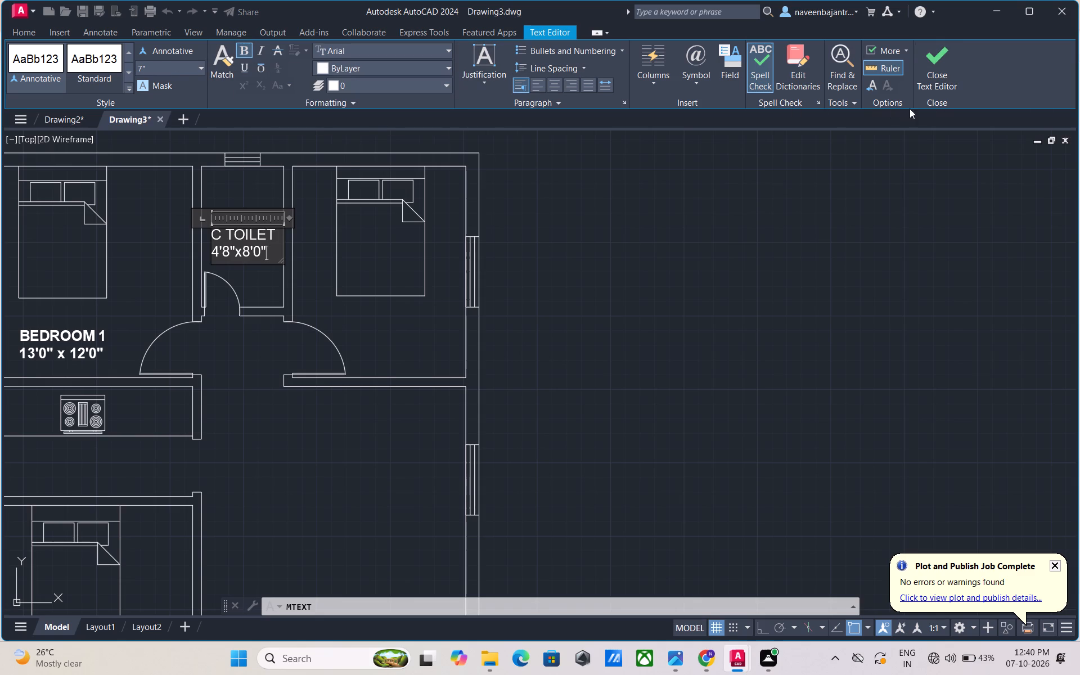
pyautogui.click(936, 79)
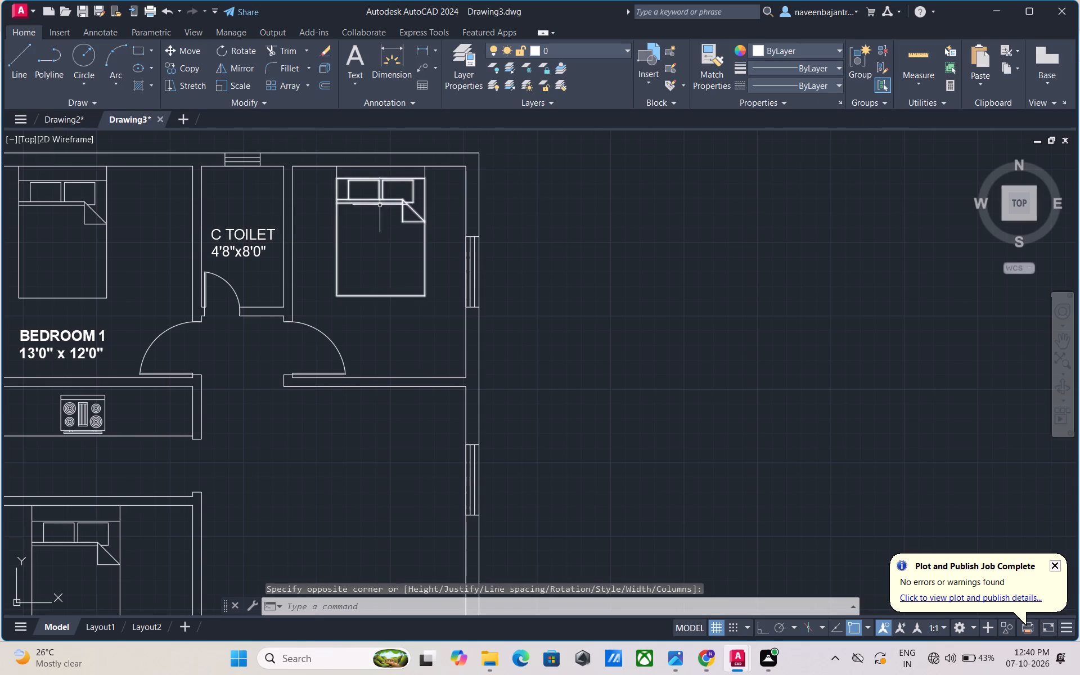
# Make both lines of the C TOILET label bold and finish the text edit.
pyautogui.doubleClick(259, 251)
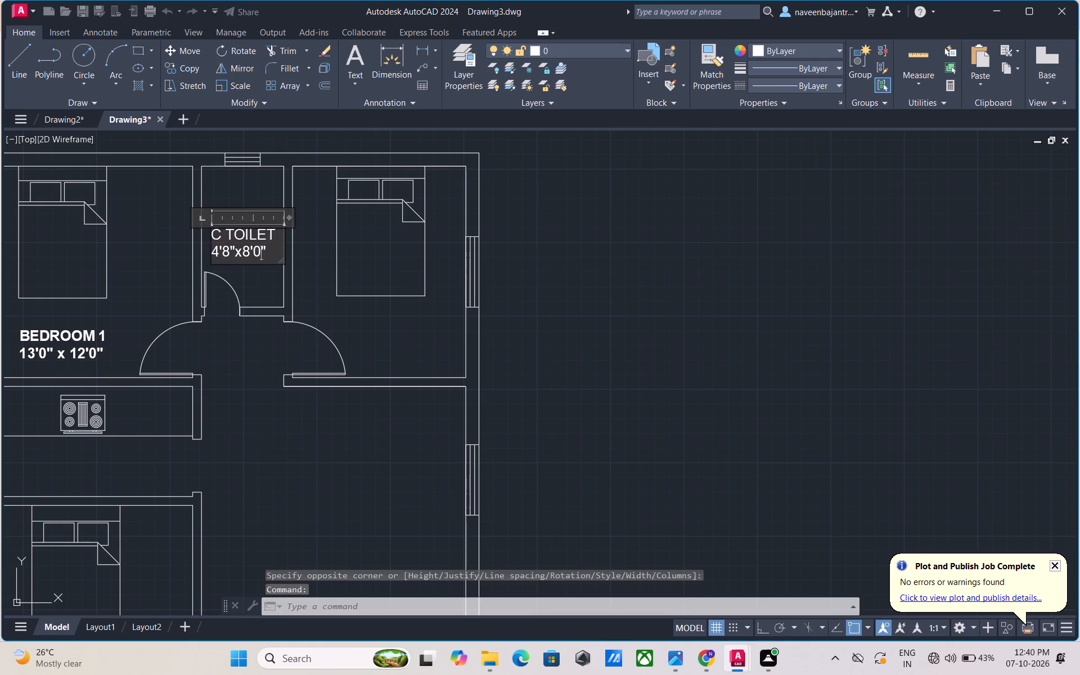
pyautogui.moveTo(272, 249); pyautogui.dragTo(209, 239)
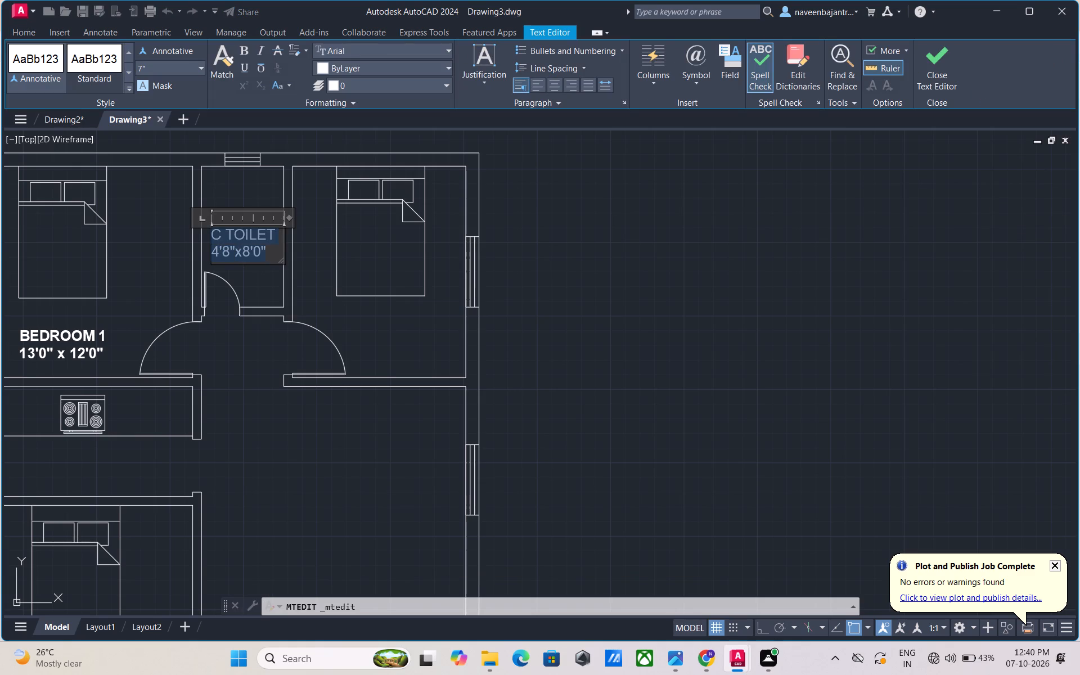
pyautogui.moveTo(209, 239); pyautogui.dragTo(208, 238)
pyautogui.click(240, 51)
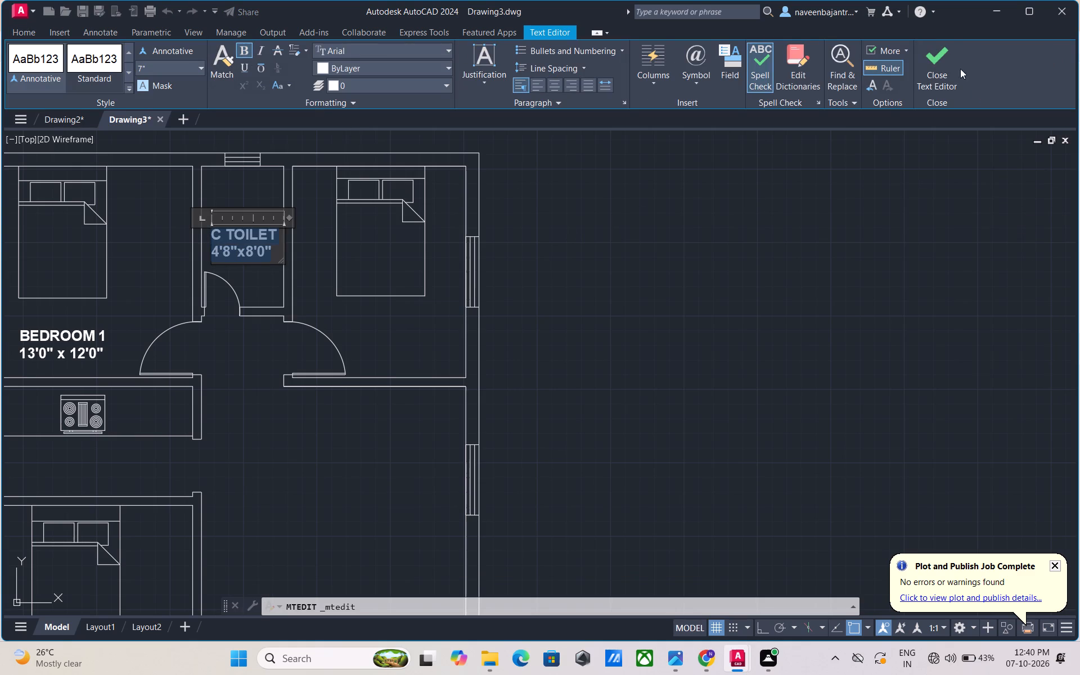
pyautogui.click(946, 70)
# Start a multiline text label beneath the bed in the unlabelled upper bedroom, with 7" text height and first line BEDROOM 2.
pyautogui.scroll(-1, 781, 222)
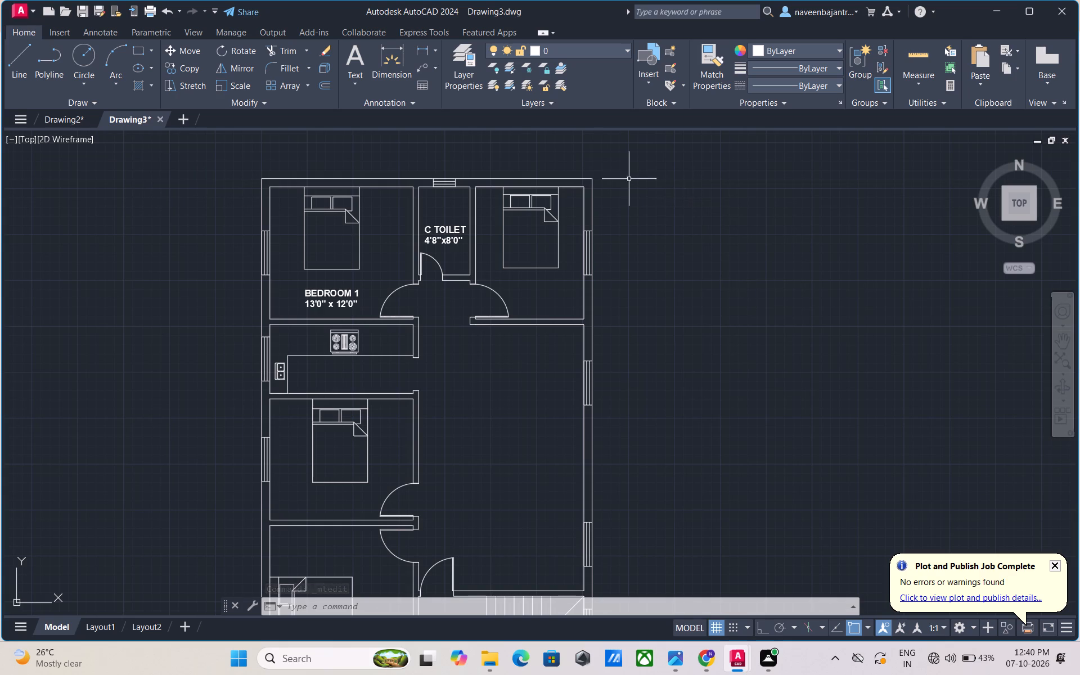
pyautogui.click(359, 59)
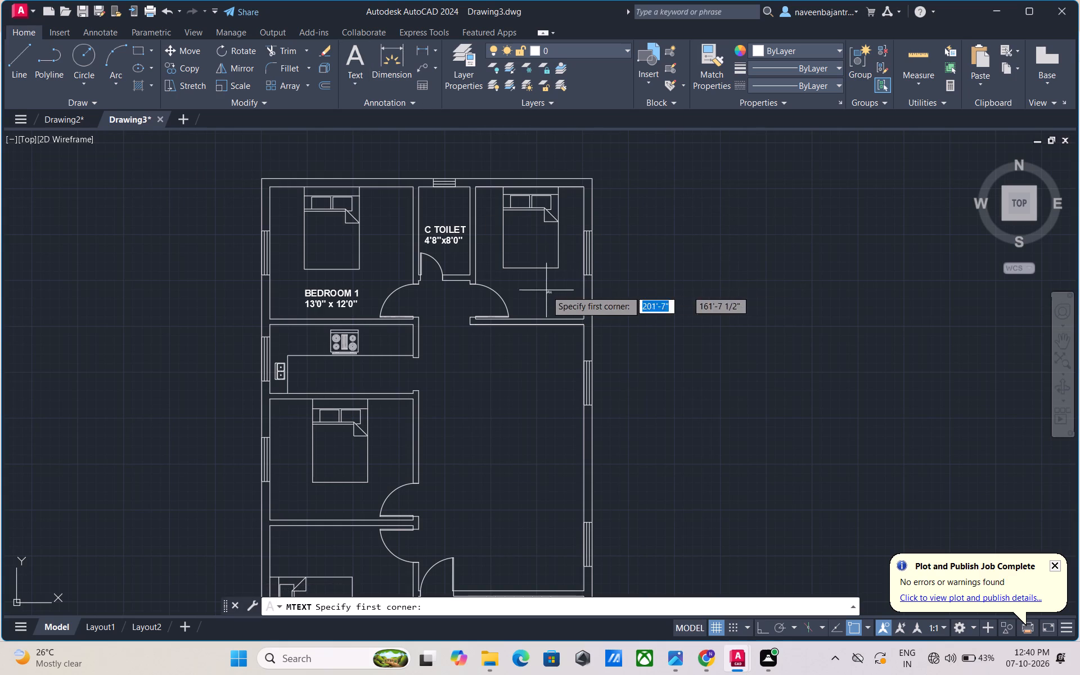
pyautogui.click(506, 280)
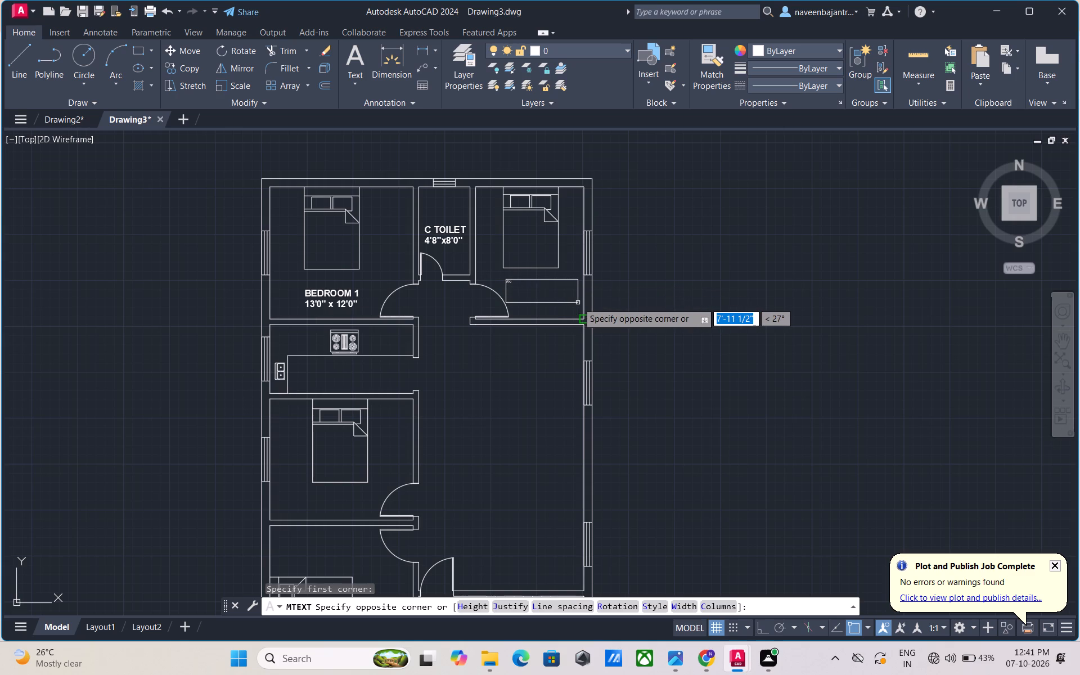
pyautogui.click(578, 303)
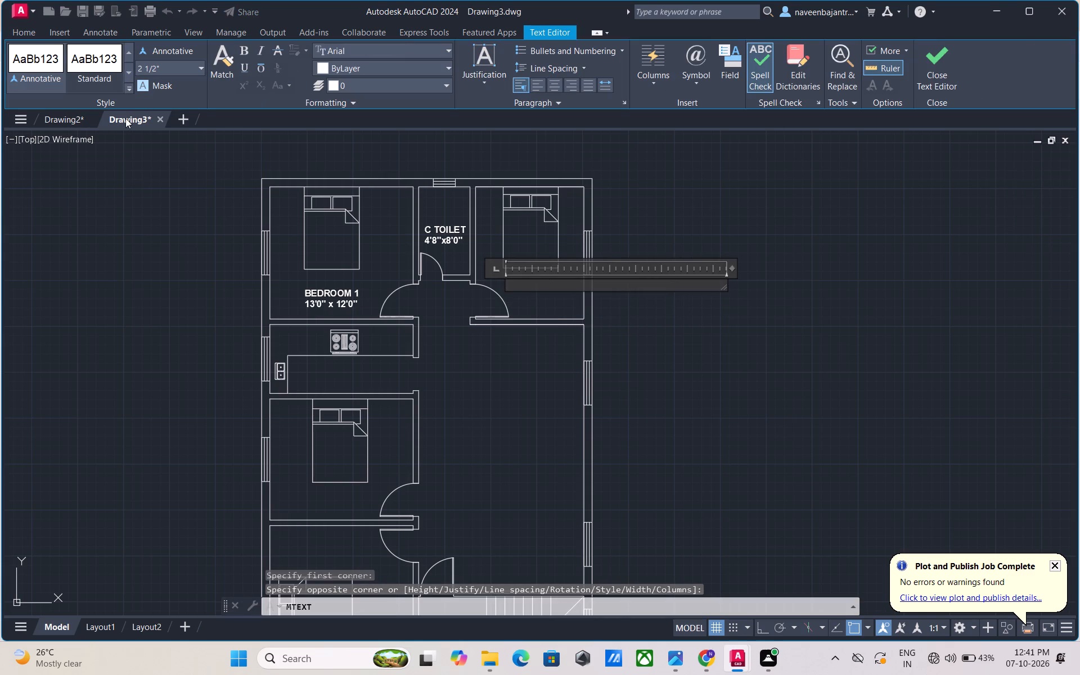
pyautogui.moveTo(165, 67); pyautogui.dragTo(125, 70)
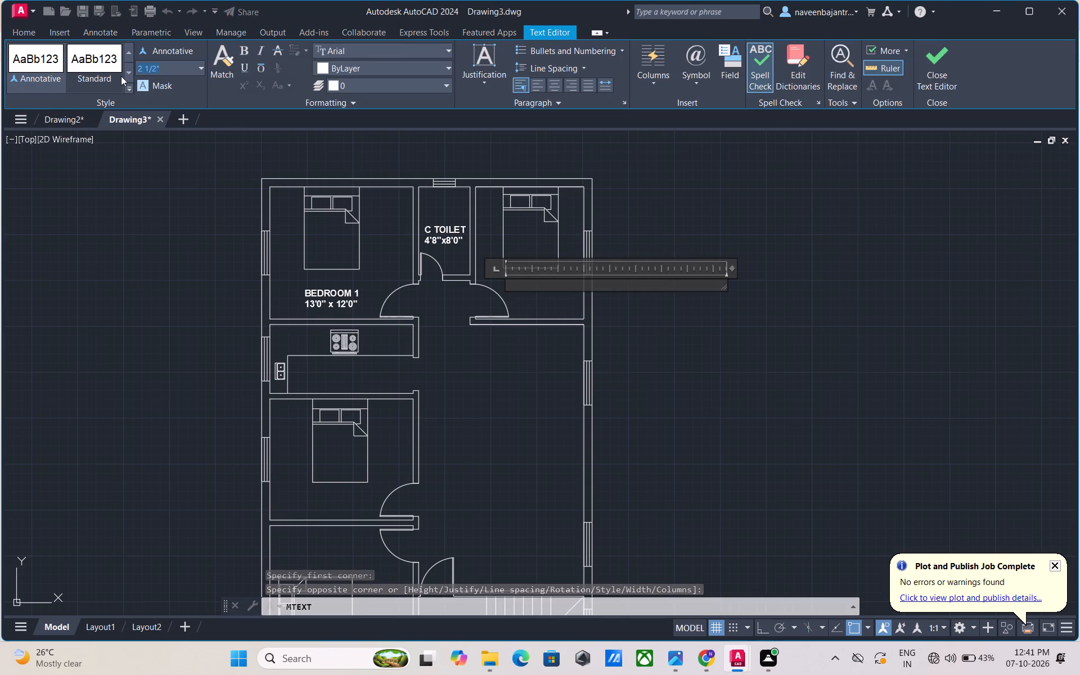
pyautogui.press('BackSpace')
pyautogui.press('7')
pyautogui.hotkey('shift', '"')
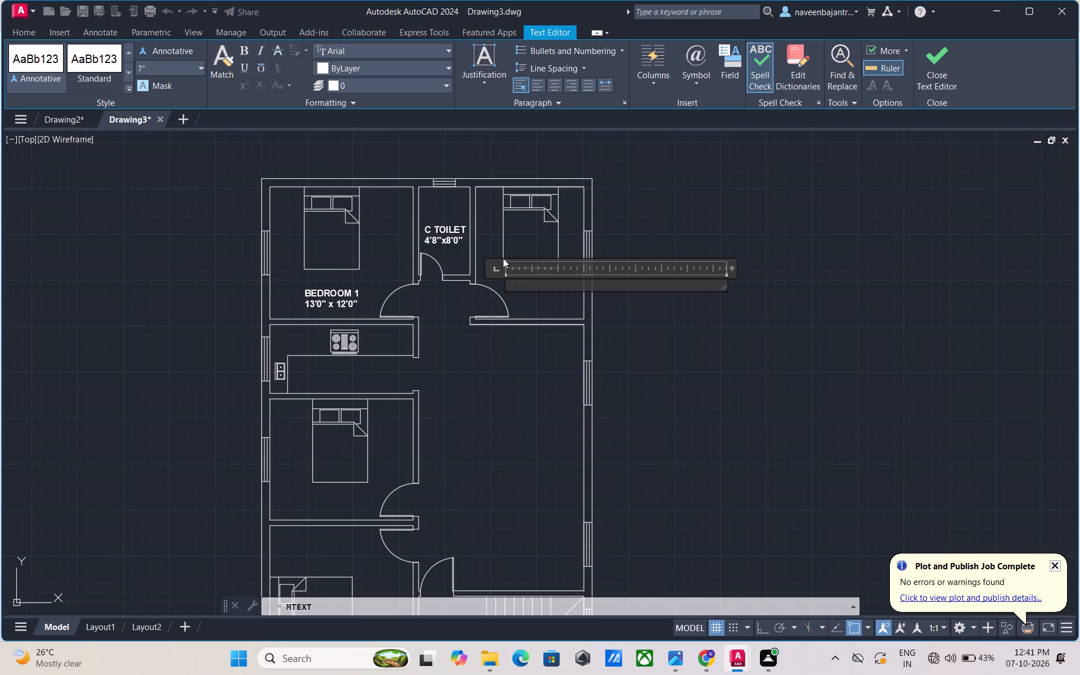
pyautogui.press('Return')
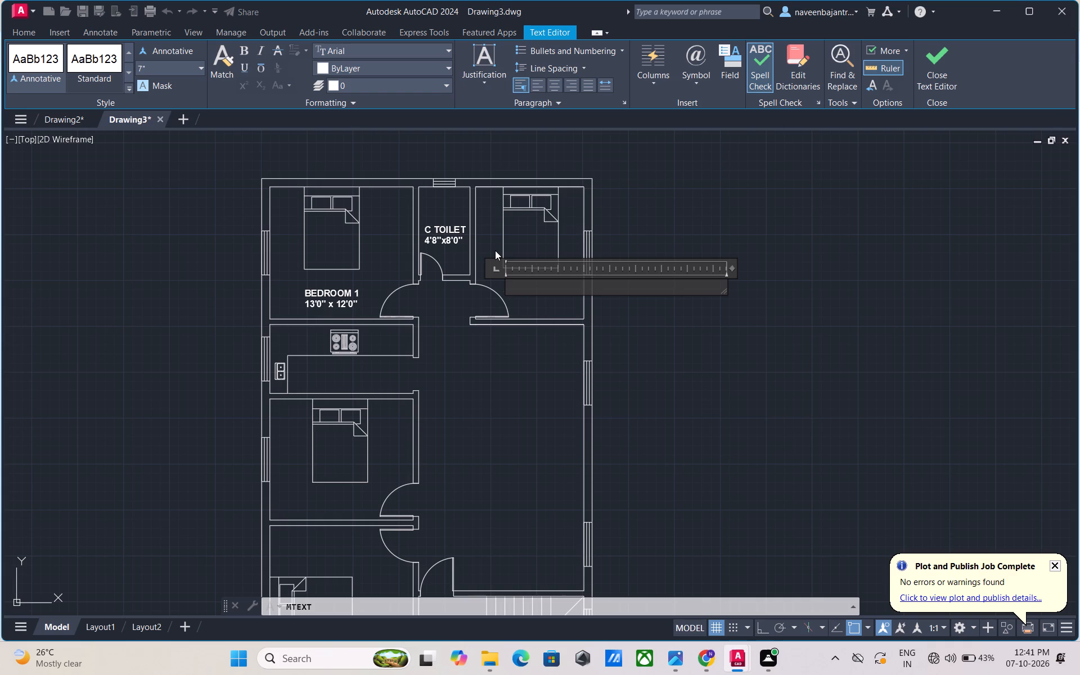
pyautogui.write('BEDROOM')
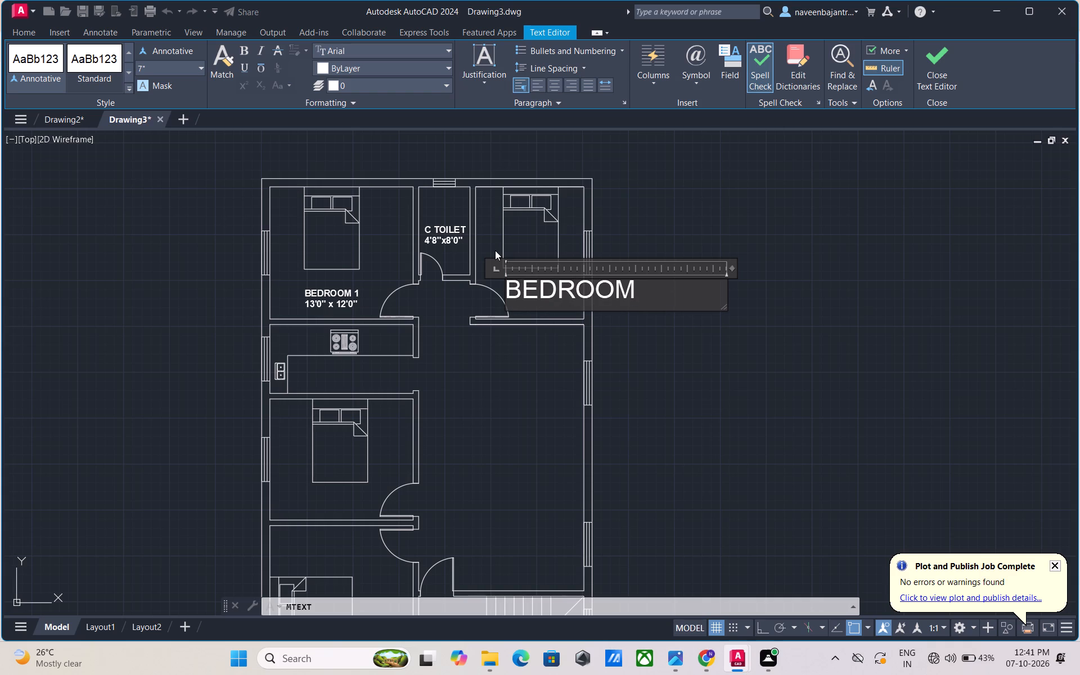
pyautogui.press('space')
pyautogui.write('2')
# Add the room size 10'0"x12'0" as the BEDROOM 2 label's second line and finish the text.
pyautogui.press('Return')
pyautogui.write('10')
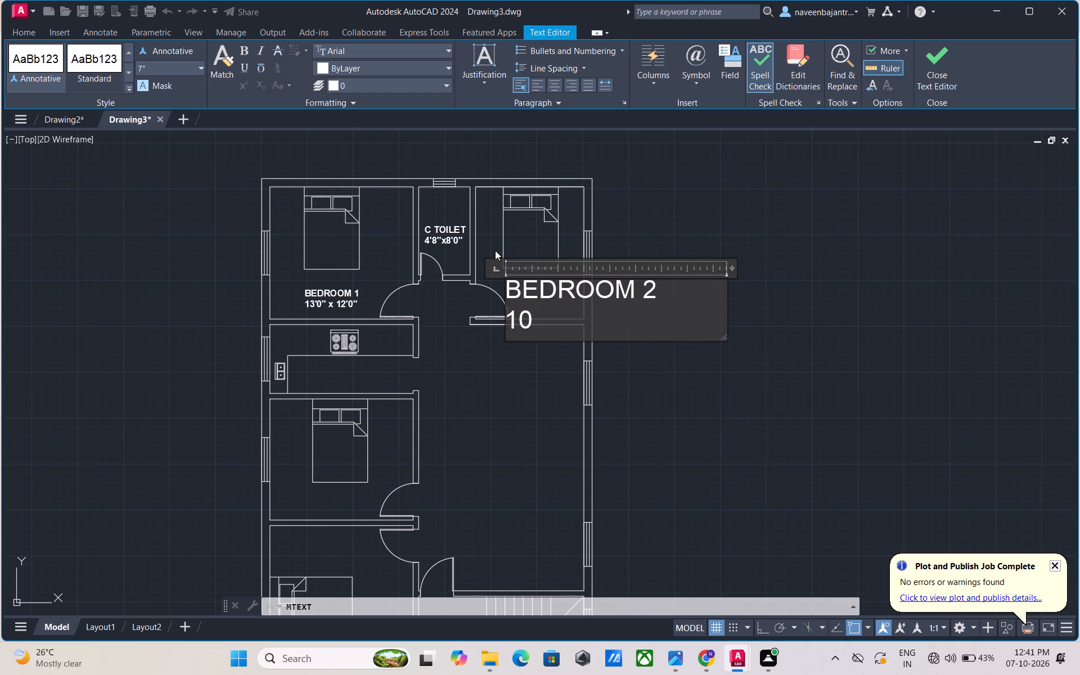
pyautogui.write('\'0"')
pyautogui.press('x')
pyautogui.write('12')
pyautogui.press("'")
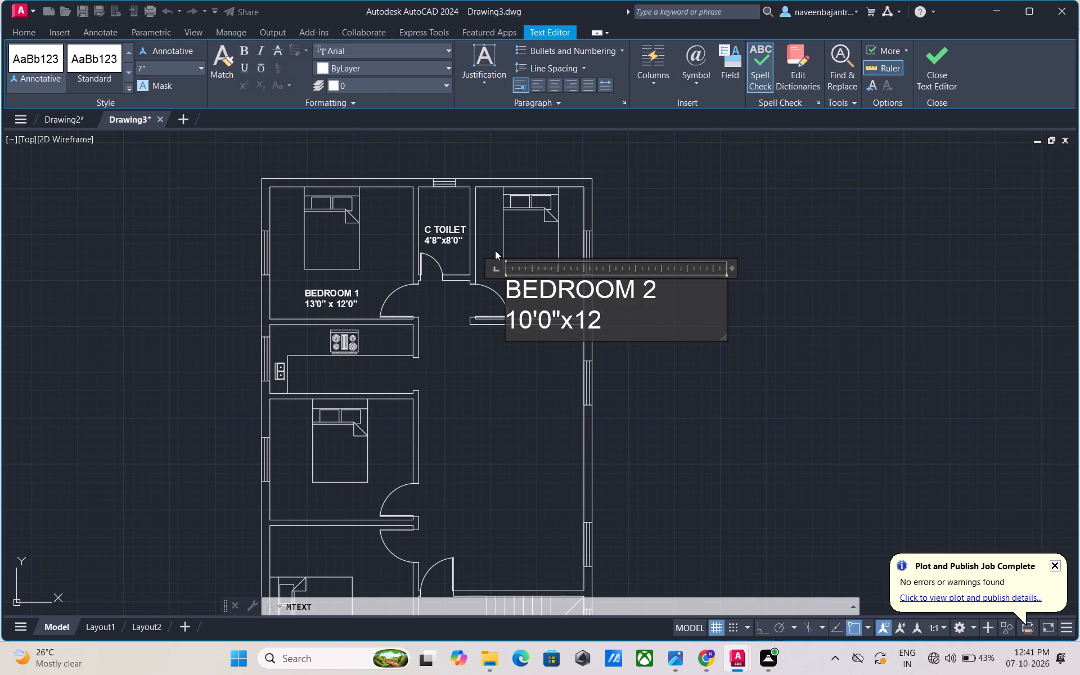
pyautogui.write('0"')
pyautogui.click(928, 67)
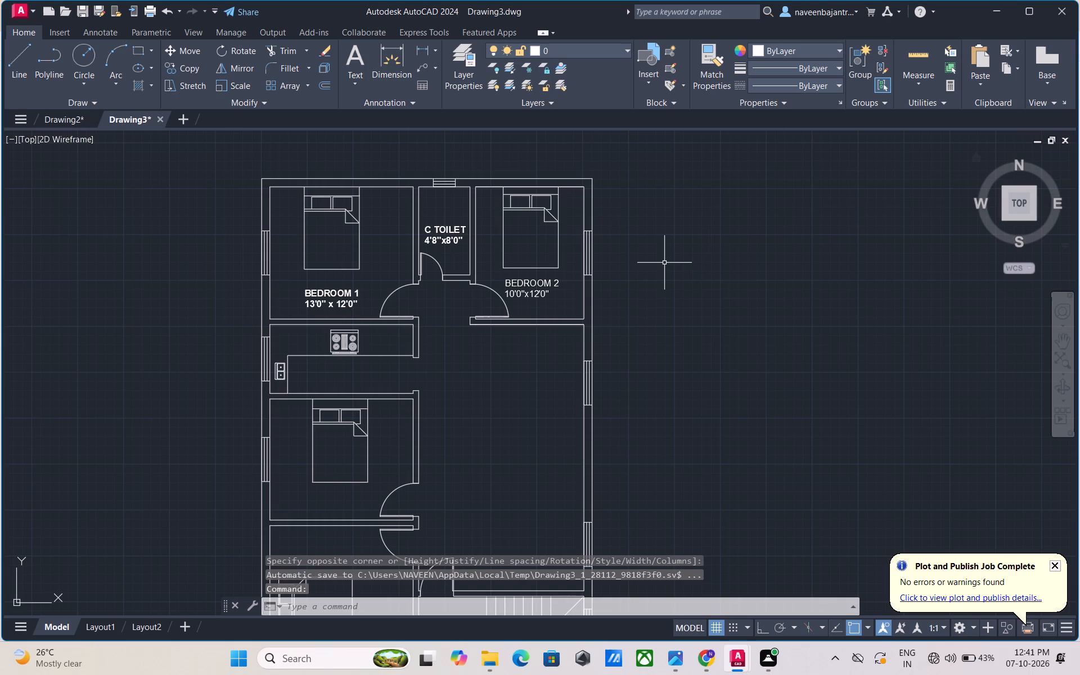
# Make both lines of the BEDROOM 2 label bold and finish the text edit.
pyautogui.doubleClick(555, 295)
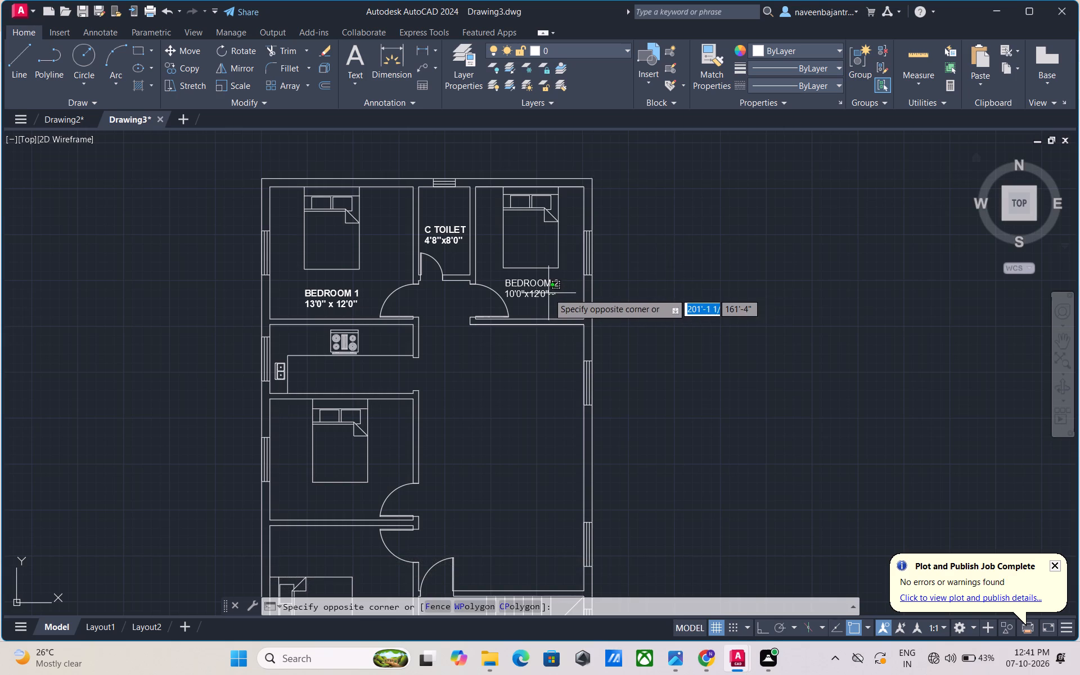
pyautogui.press('Escape')
pyautogui.doubleClick(542, 291)
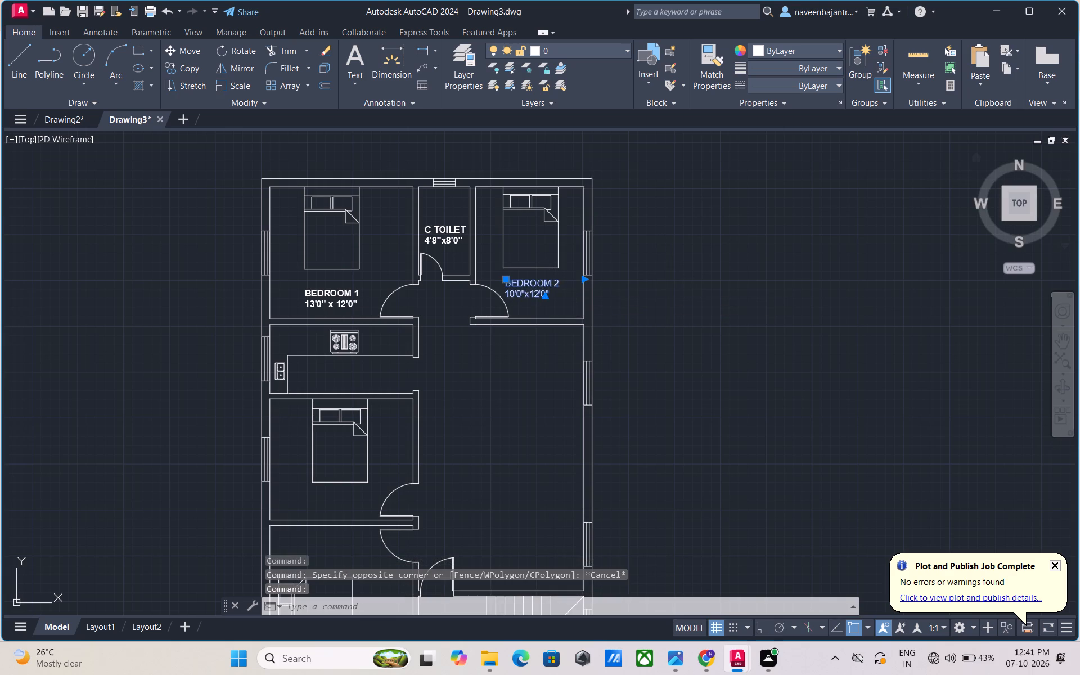
pyautogui.moveTo(550, 294); pyautogui.dragTo(497, 282)
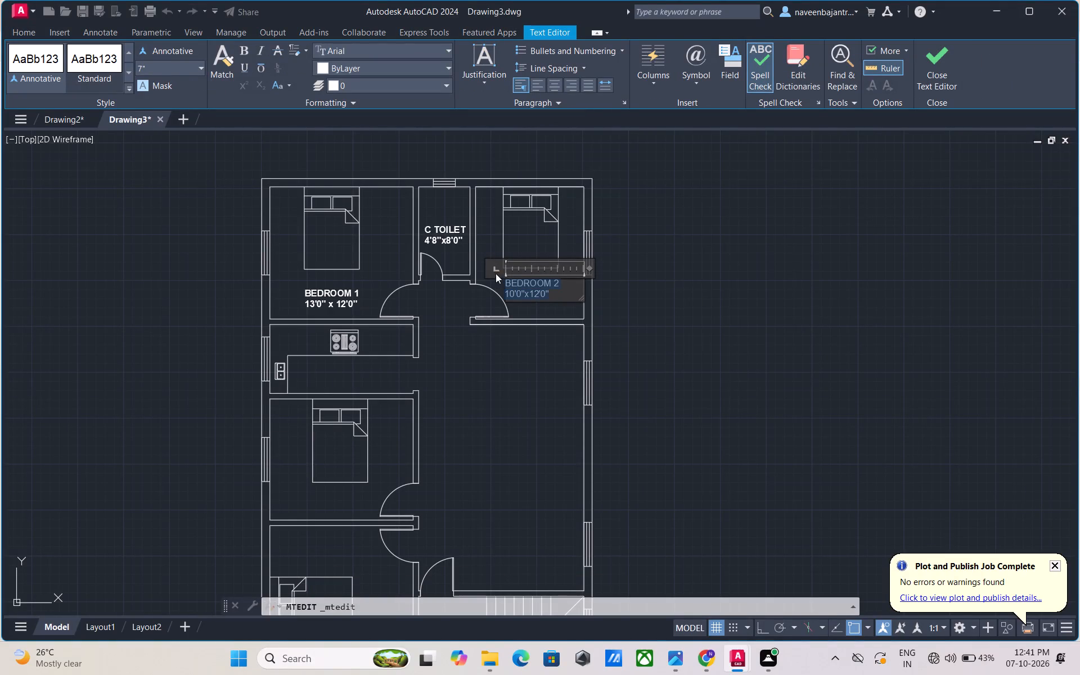
pyautogui.click(244, 52)
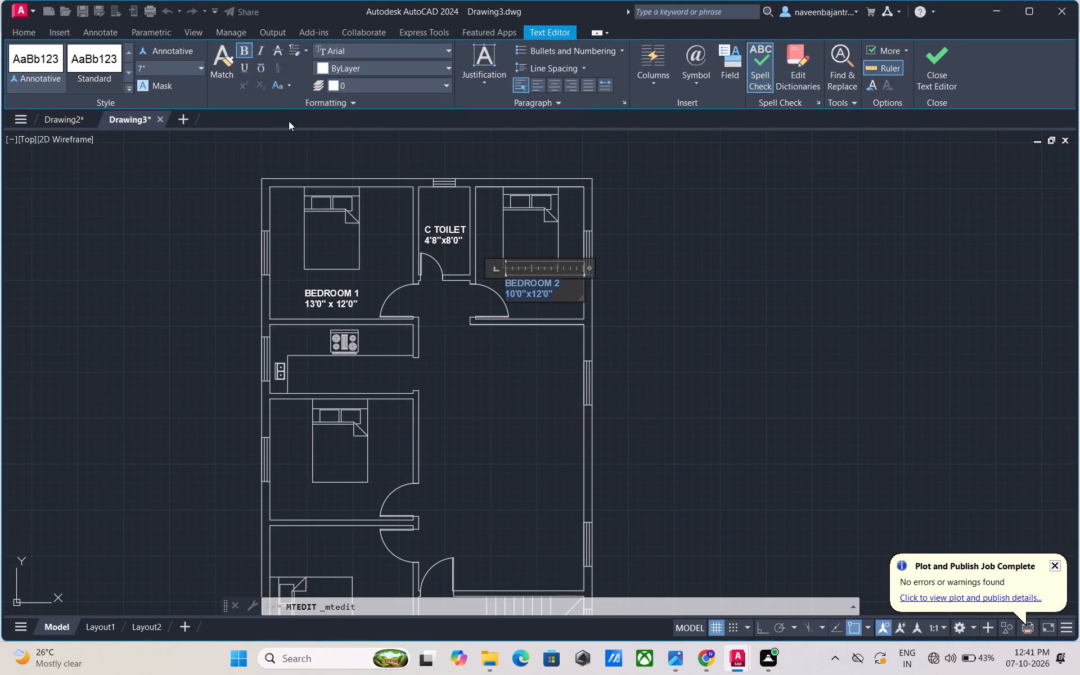
pyautogui.click(951, 79)
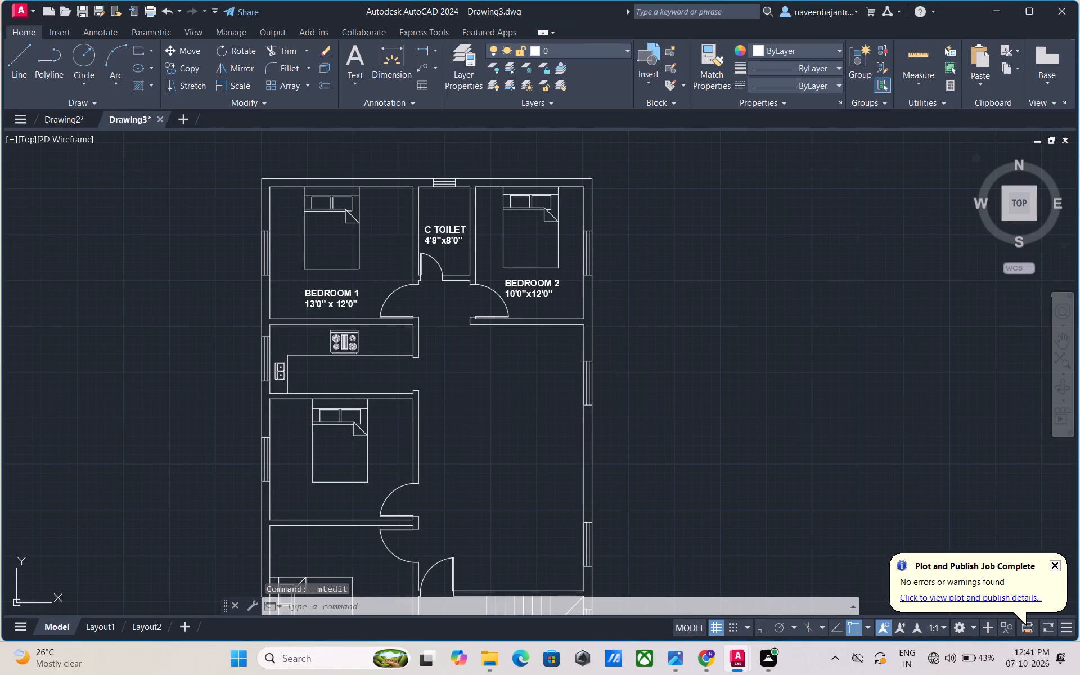
# Start a multiline text label below the stove in the kitchen, with 7" text height and first line KITCHEN.
pyautogui.scroll(-1, 864, 244)
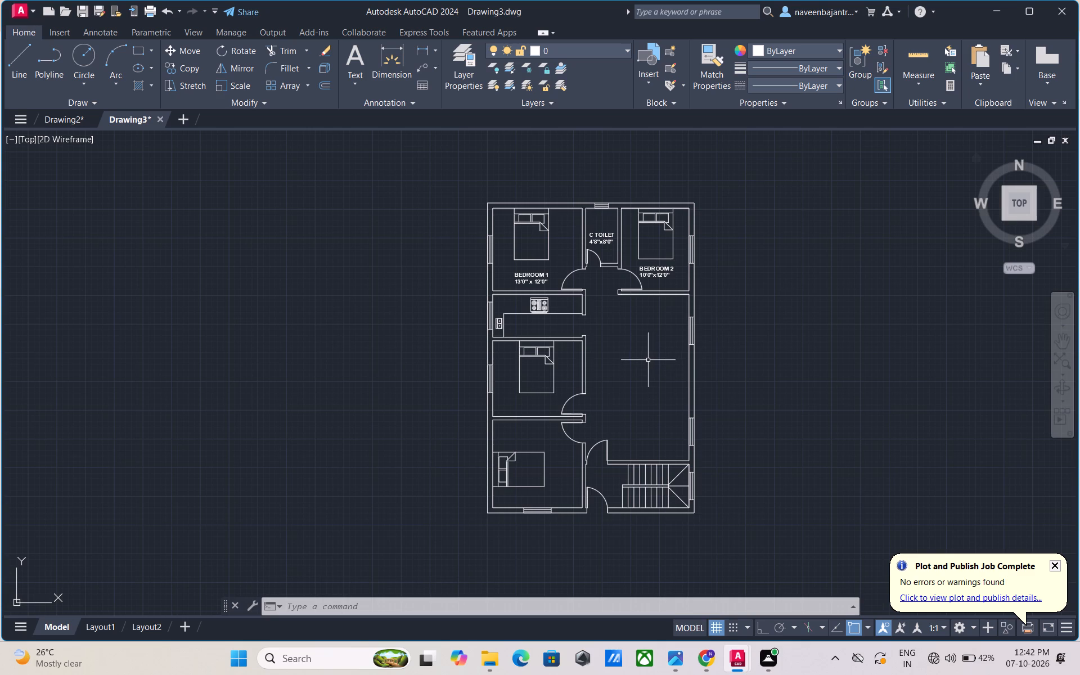
pyautogui.scroll(2, 594, 348)
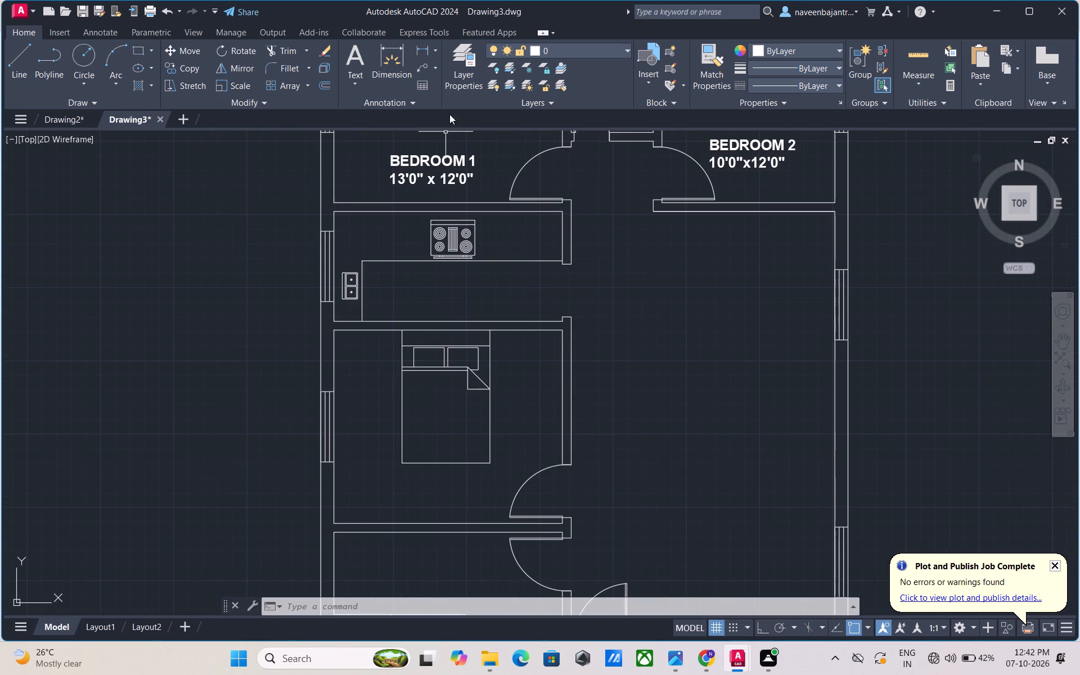
pyautogui.click(362, 59)
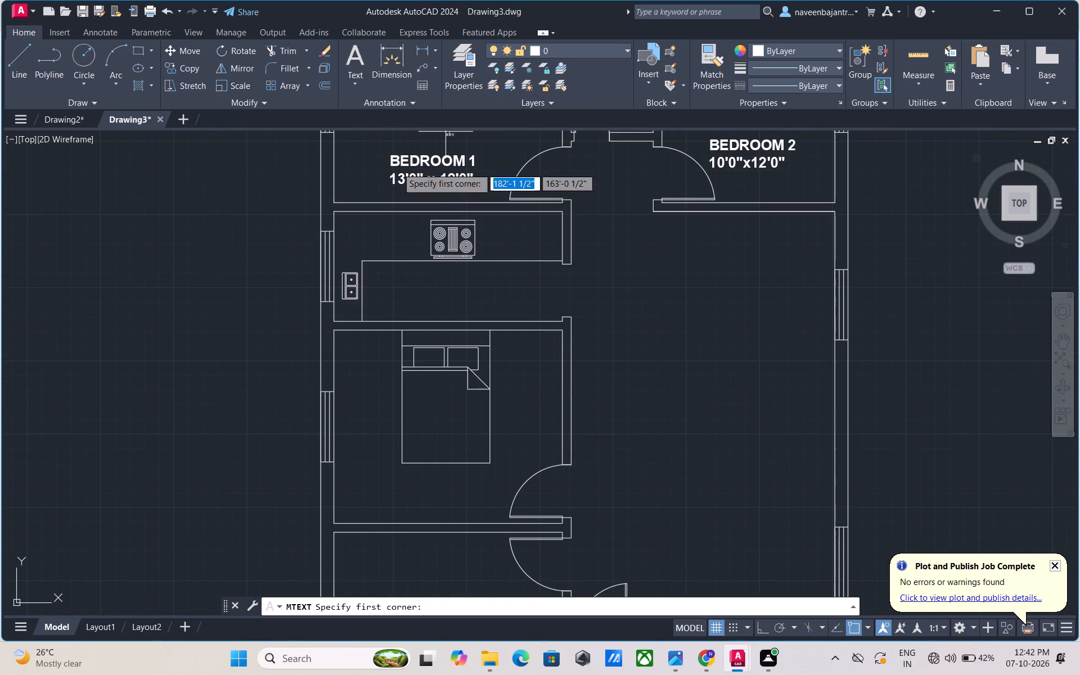
pyautogui.click(393, 280)
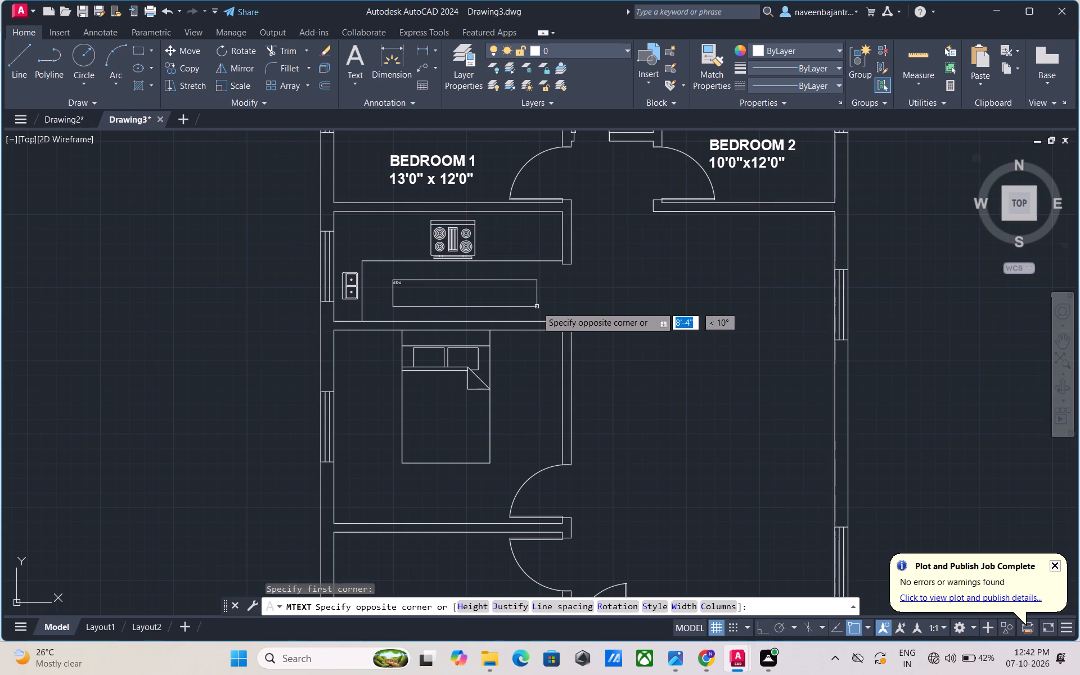
pyautogui.click(539, 307)
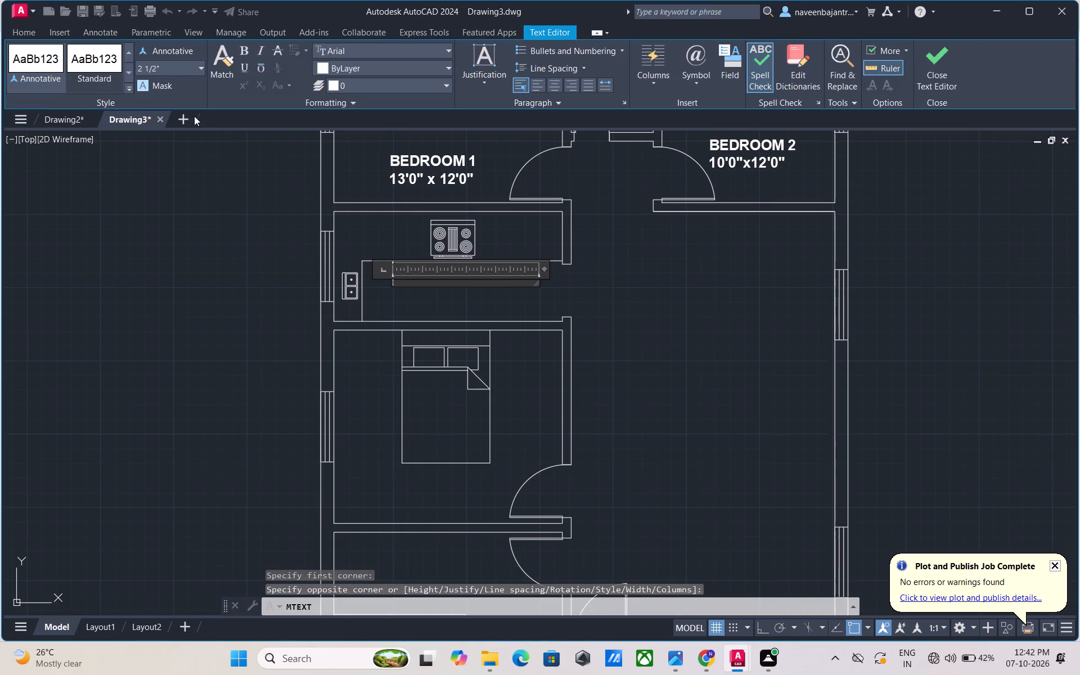
pyautogui.moveTo(164, 69); pyautogui.dragTo(151, 69)
pyautogui.press('BackSpace')
pyautogui.press('7')
pyautogui.hotkey('shift', '"')
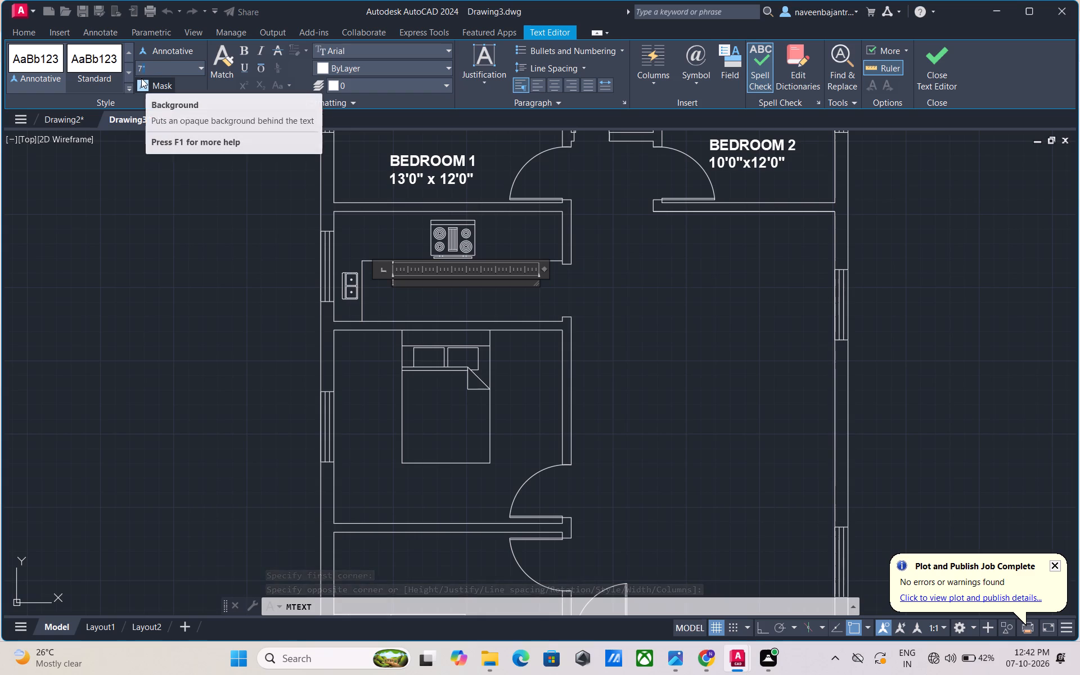
pyautogui.press('Return')
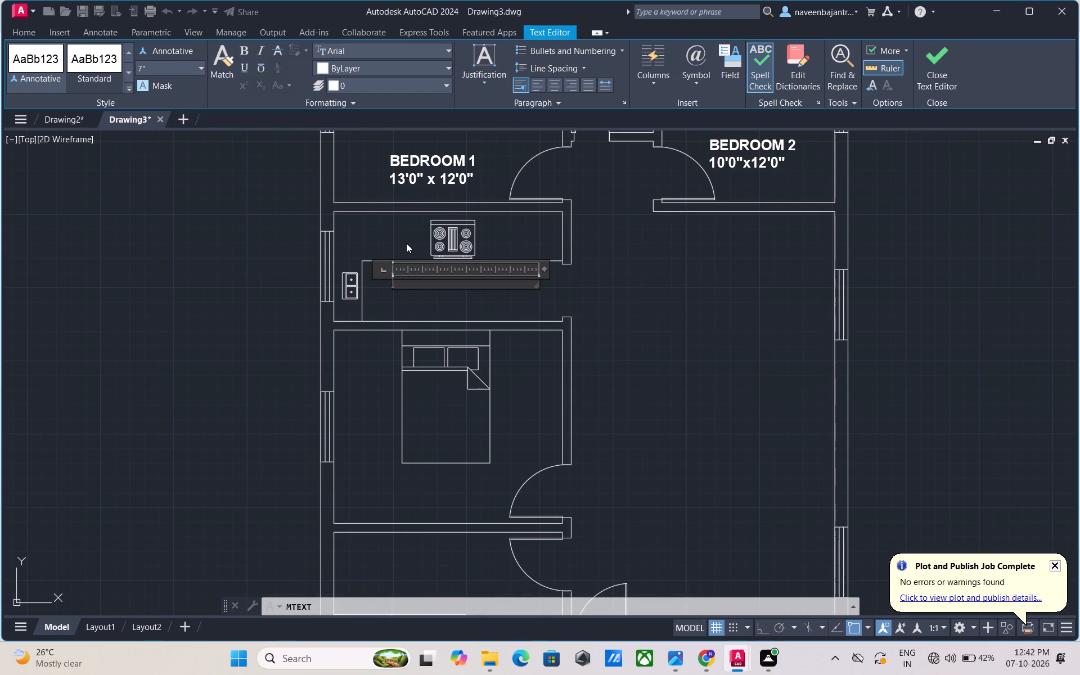
pyautogui.write('KITCHEN')
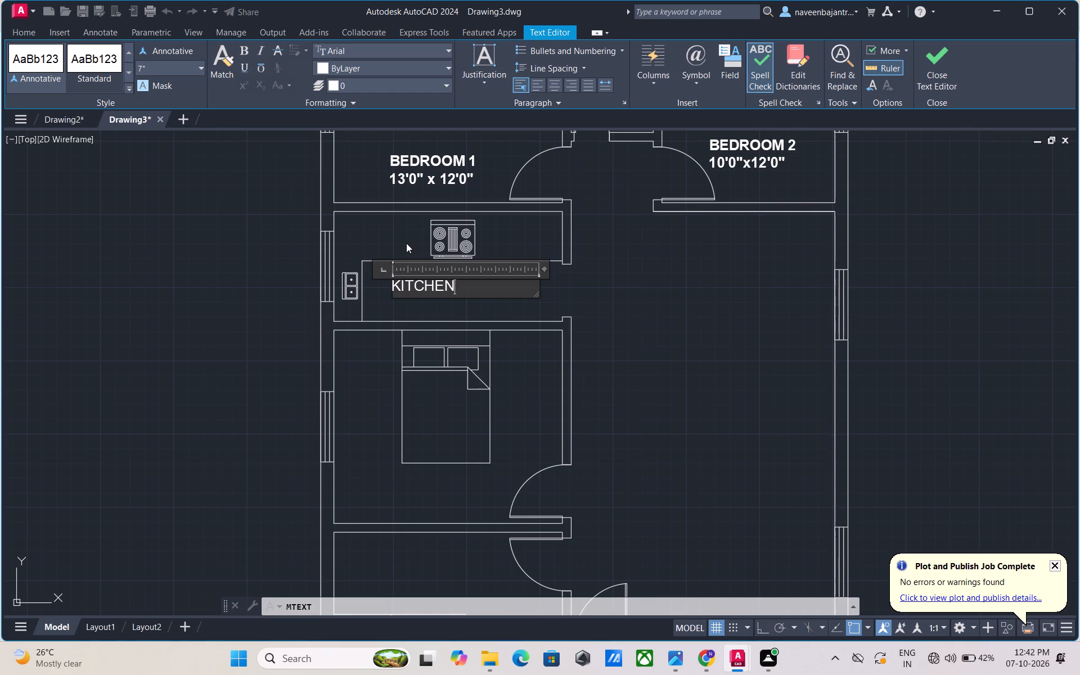
# Add the room size 13'0" x 6'3" as the second line of the KITCHEN label.
pyautogui.press('Return')
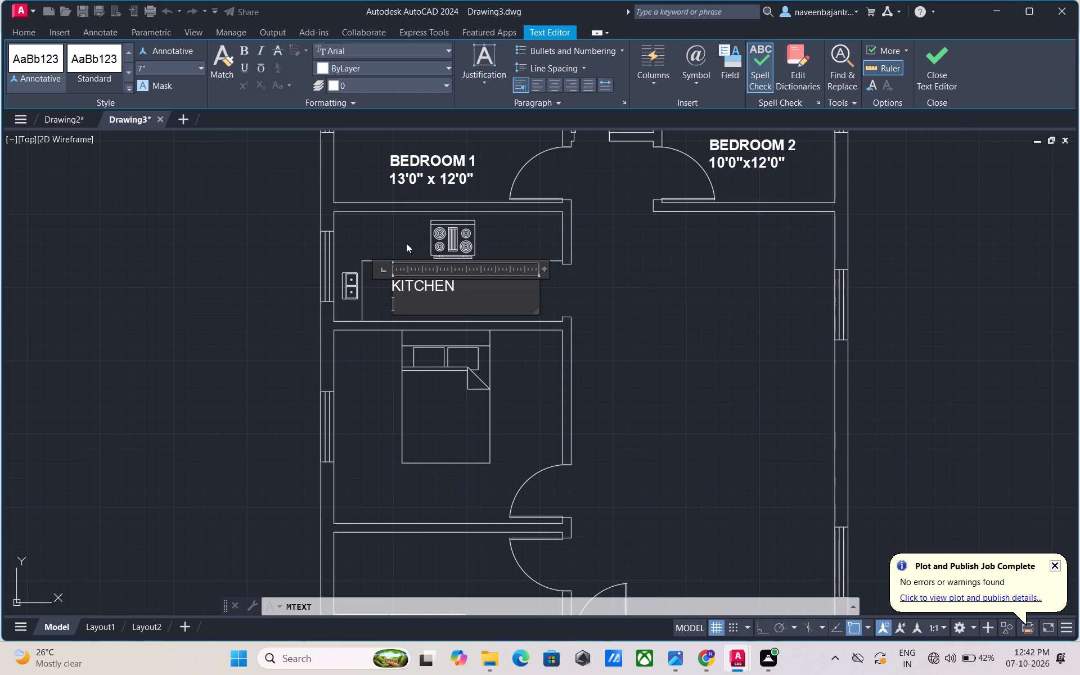
pyautogui.write('13')
pyautogui.press("'")
pyautogui.press('0')
pyautogui.hotkey('shift', '"')
pyautogui.press('space')
pyautogui.write('X')
pyautogui.press('space')
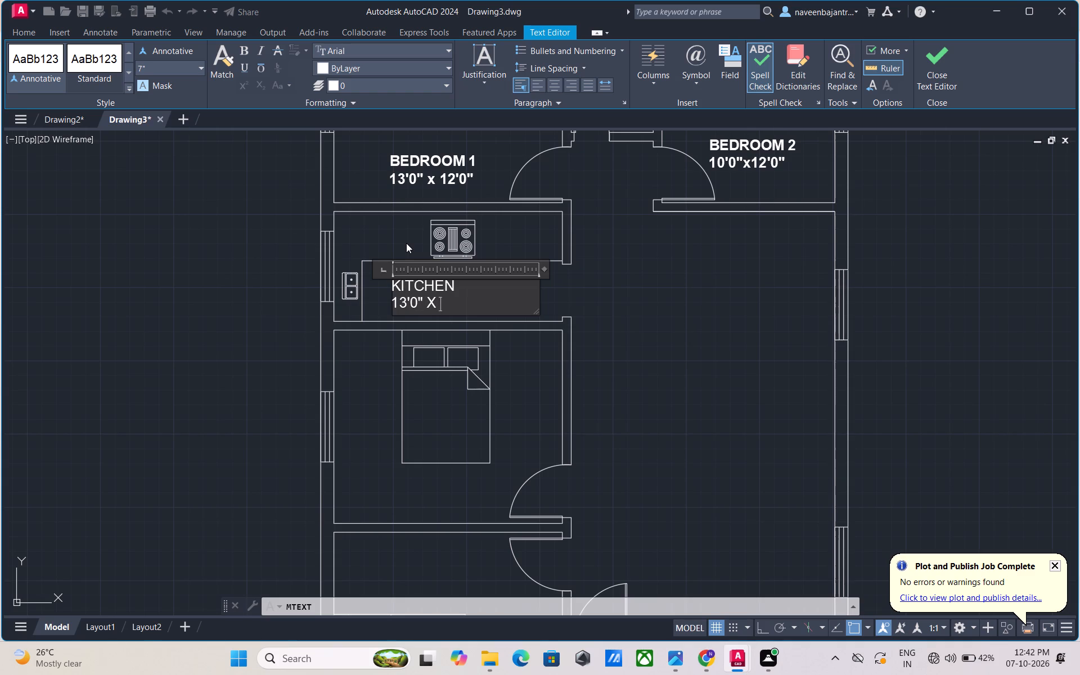
pyautogui.press('BackSpace')
pyautogui.write('x')
pyautogui.press('space')
pyautogui.press('BackSpace')
pyautogui.press('BackSpace')
pyautogui.press('BackSpace')
pyautogui.write('x')
pyautogui.press('space')
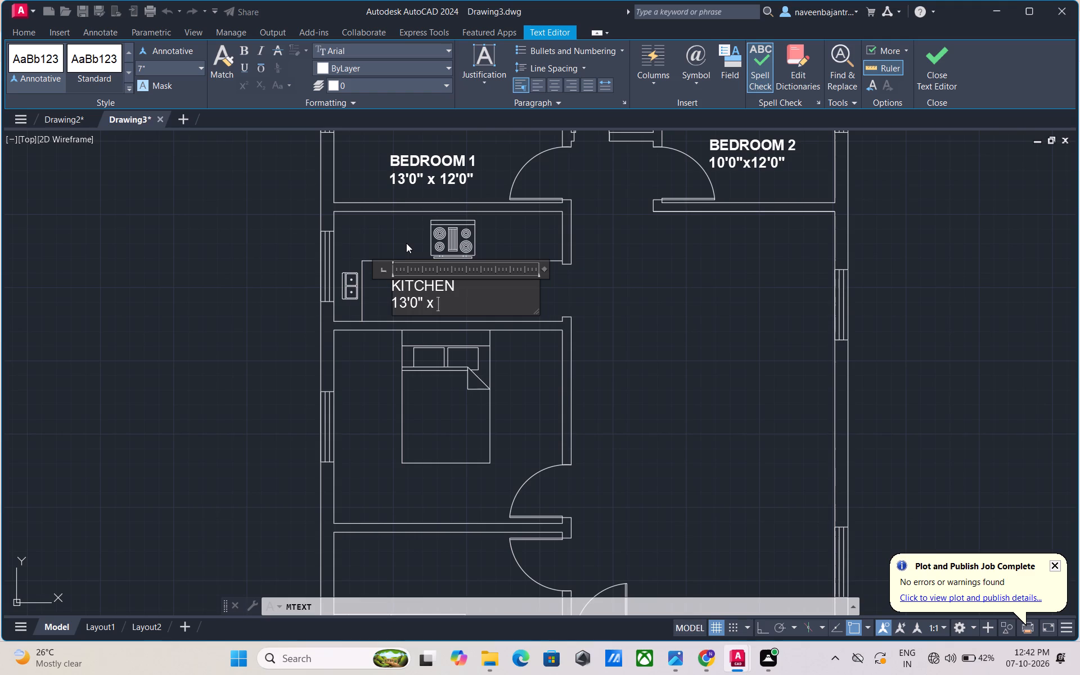
pyautogui.press('6')
pyautogui.press("'")
pyautogui.press('3')
pyautogui.hotkey('shift', '"')
# Left-align the size line of the KITCHEN label and finish the text.
pyautogui.click(557, 82)
pyautogui.click(541, 87)
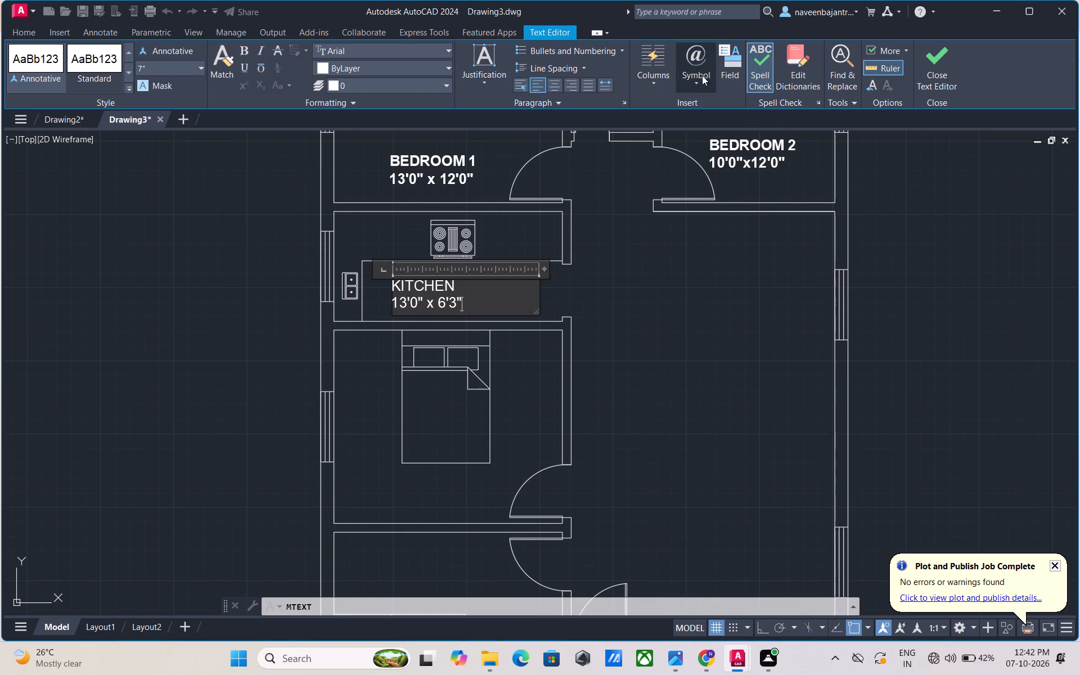
pyautogui.click(936, 74)
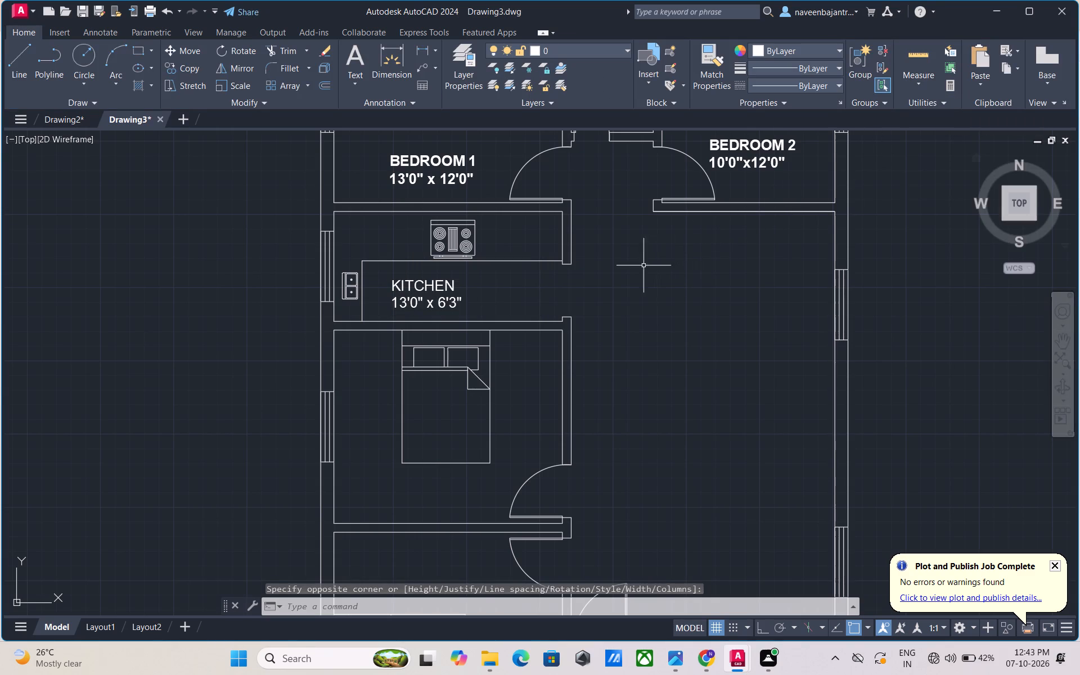
# Make both lines of the KITCHEN label bold and finish the text edit.
pyautogui.scroll(-1, 618, 272)
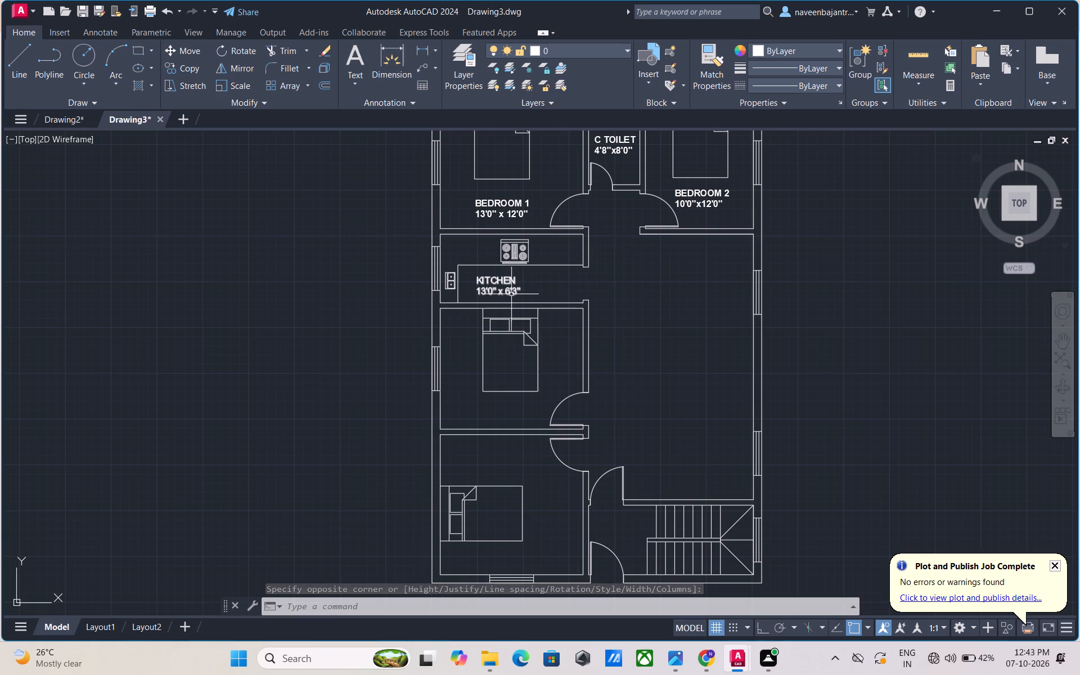
pyautogui.doubleClick(514, 289)
pyautogui.moveTo(523, 291); pyautogui.dragTo(489, 292)
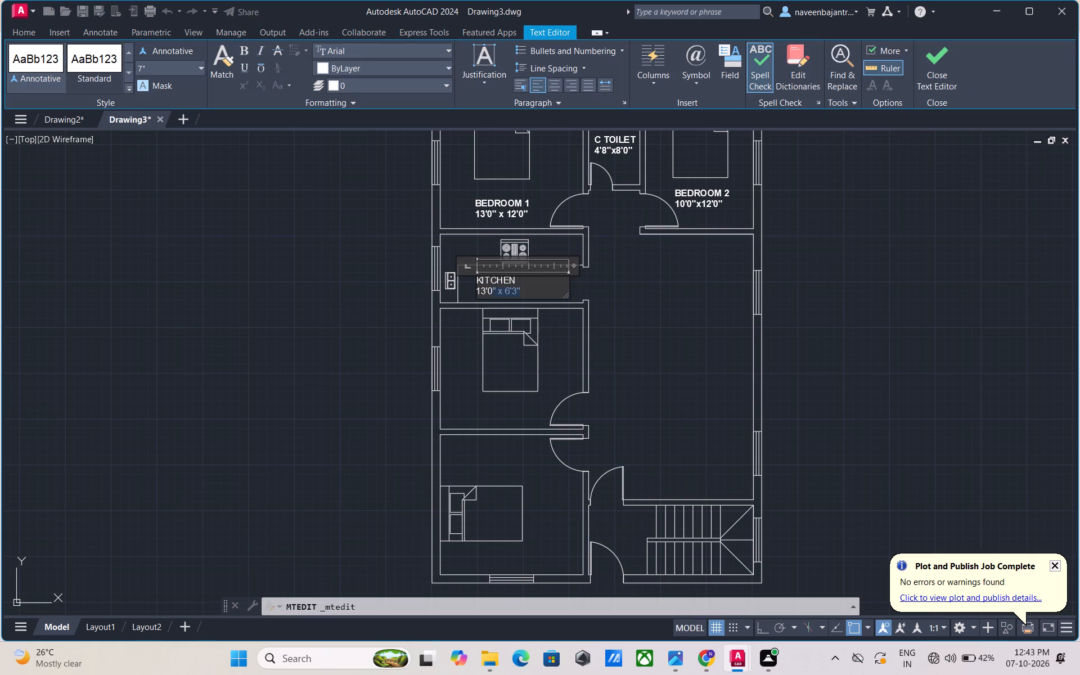
pyautogui.moveTo(489, 292); pyautogui.dragTo(469, 279)
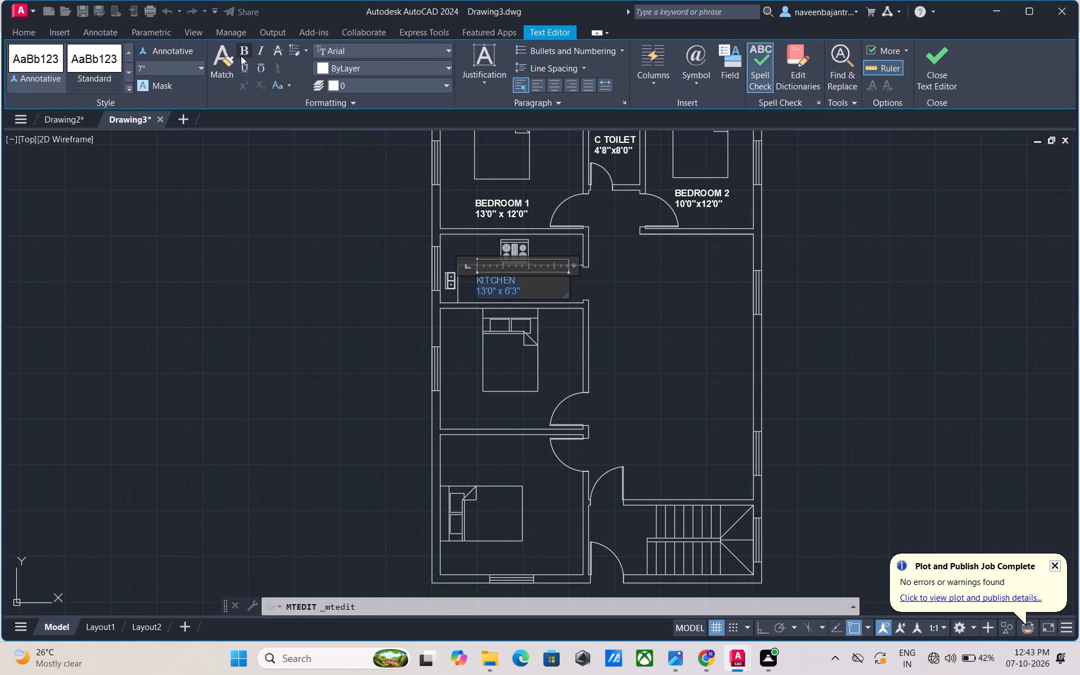
pyautogui.click(241, 55)
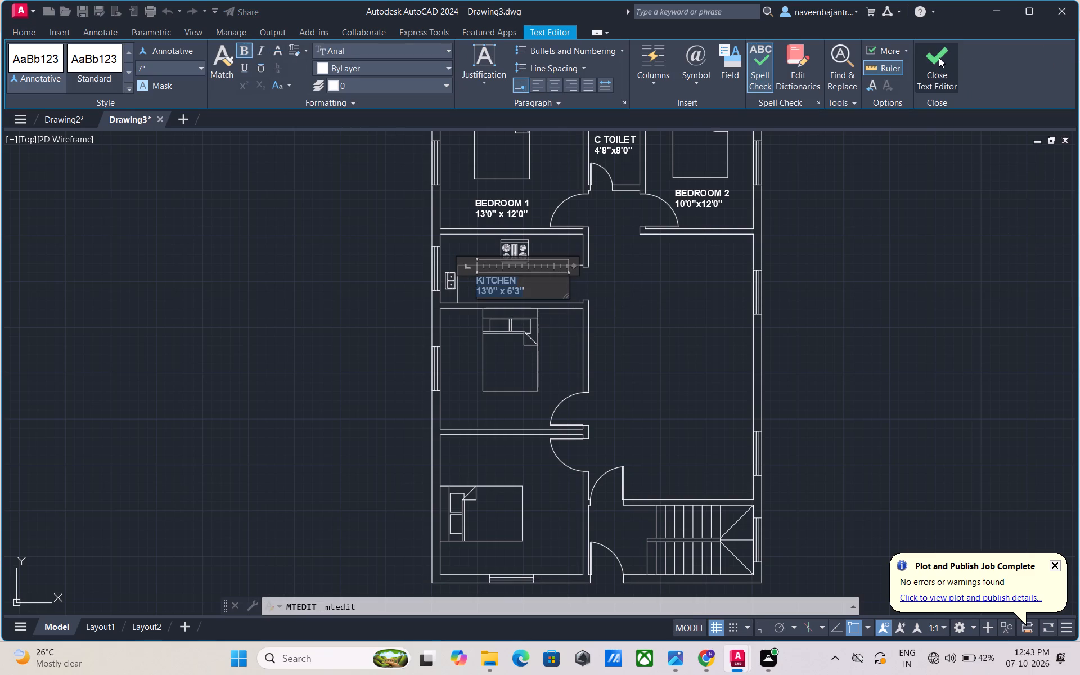
pyautogui.click(939, 57)
# Start a multiline text label beneath the bed in the room below the kitchen, with 7" text height and first line BEDROOM 3.
pyautogui.scroll(-2, 878, 193)
pyautogui.moveTo(879, 227); pyautogui.dragTo(812, 241, button='middle')
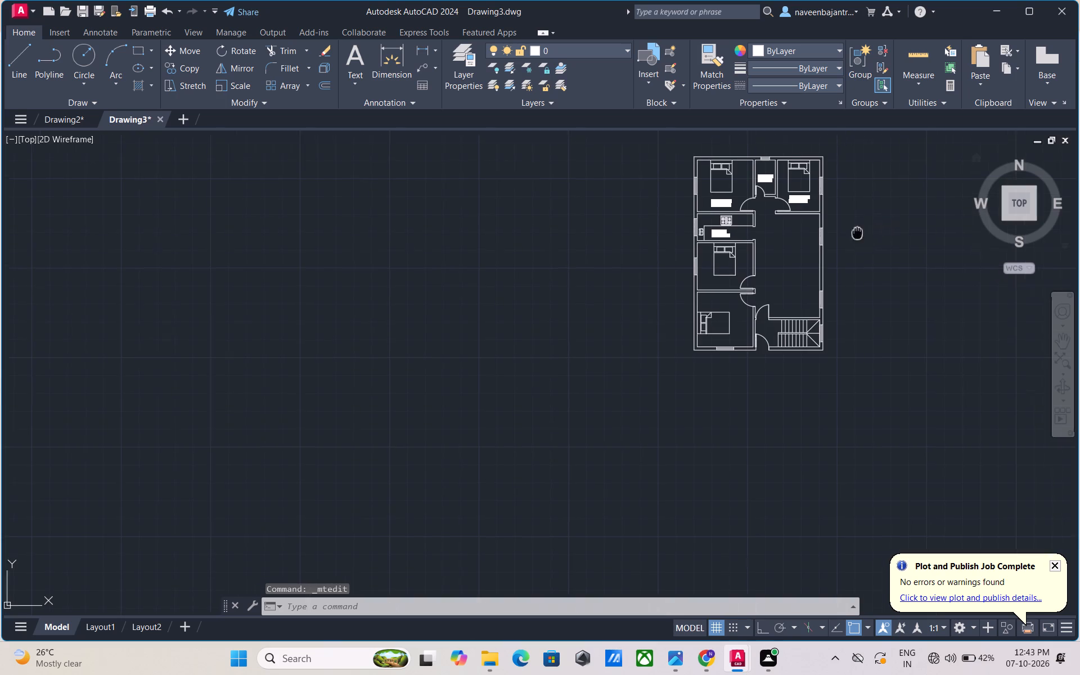
pyautogui.moveTo(812, 241); pyautogui.dragTo(620, 285, button='middle')
pyautogui.scroll(1, 516, 331)
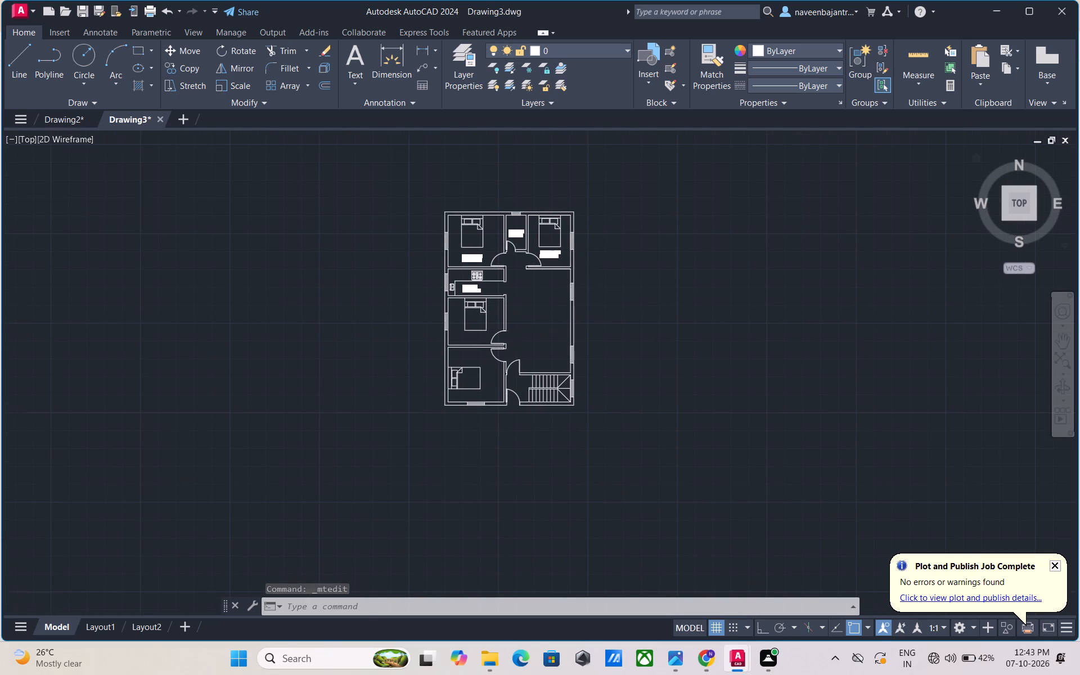
pyautogui.scroll(1, 516, 331)
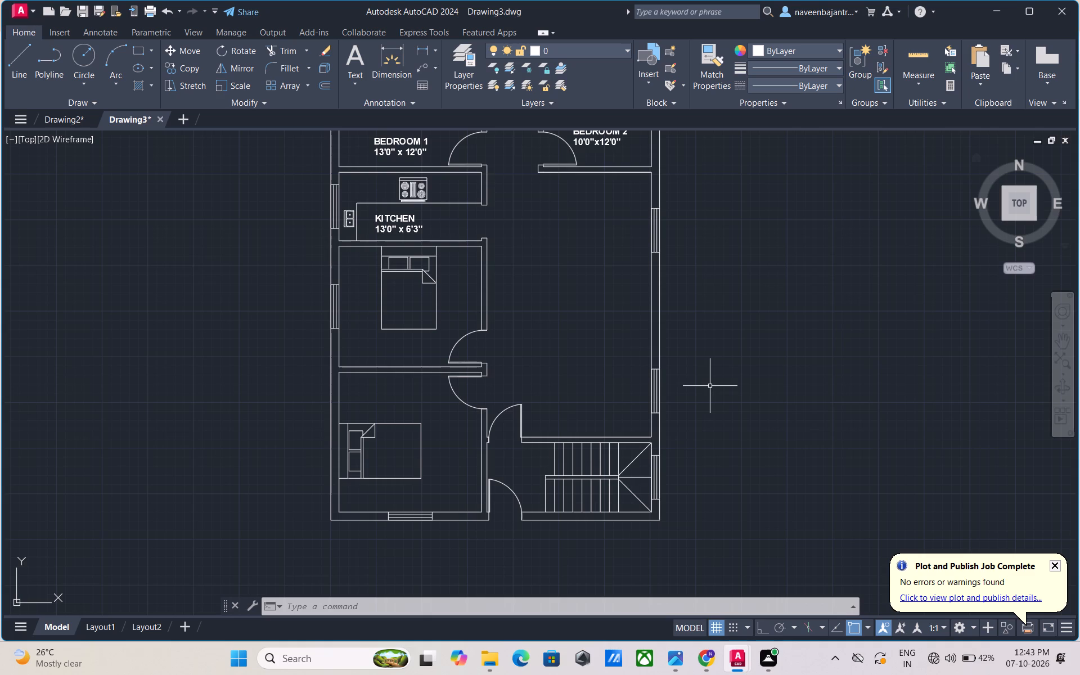
pyautogui.click(350, 65)
pyautogui.scroll(2, 384, 340)
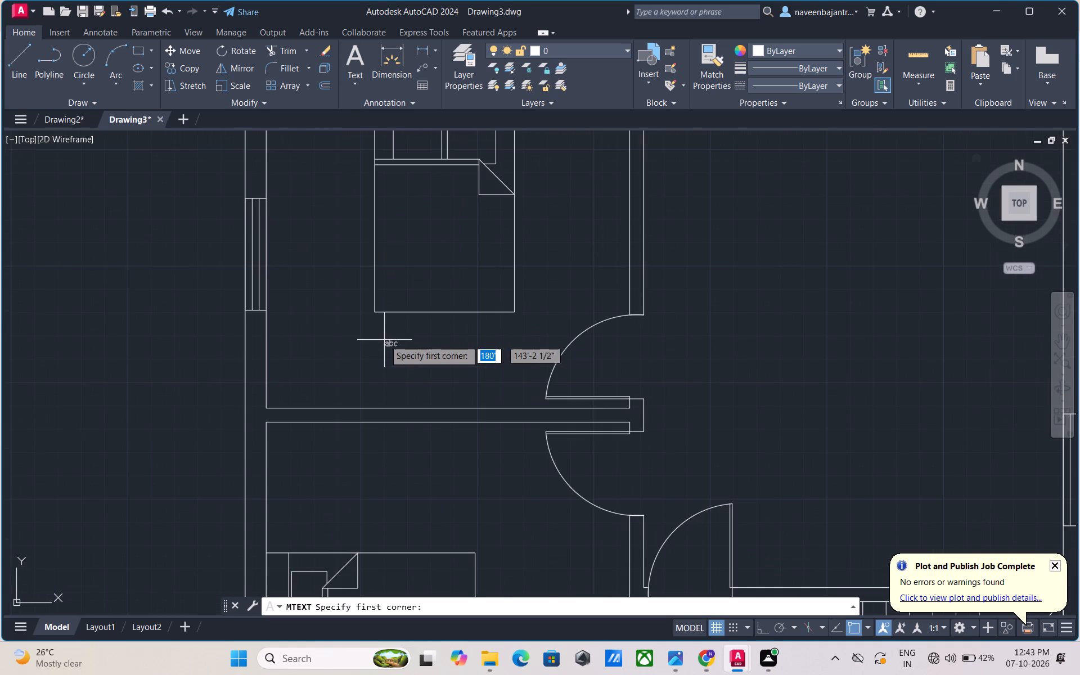
pyautogui.click(301, 336)
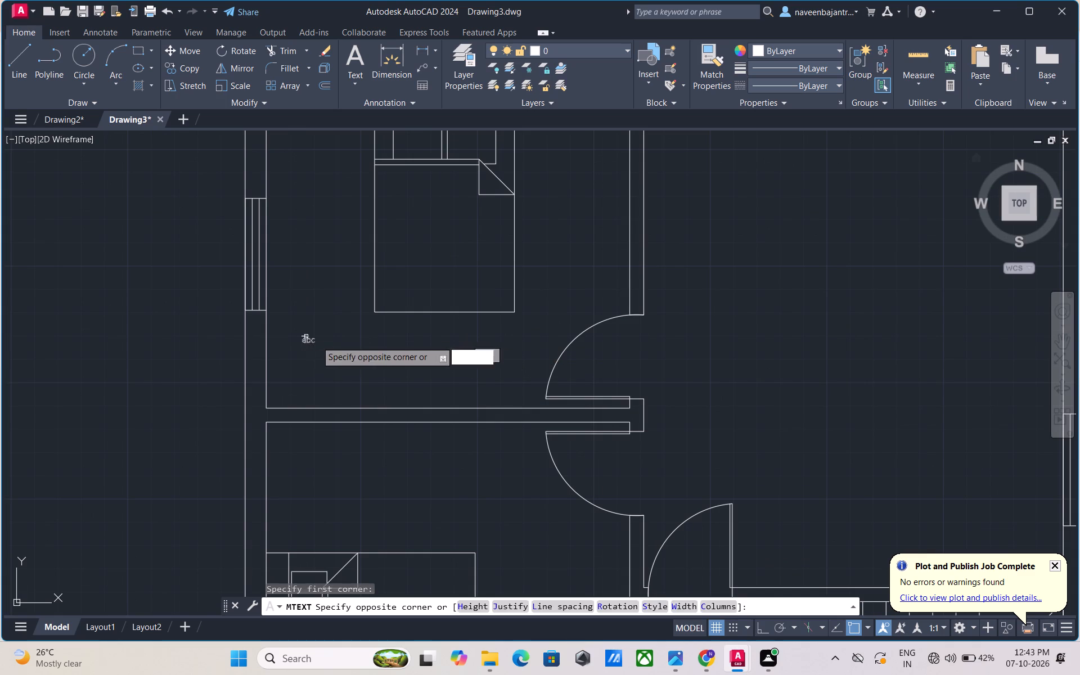
pyautogui.click(530, 392)
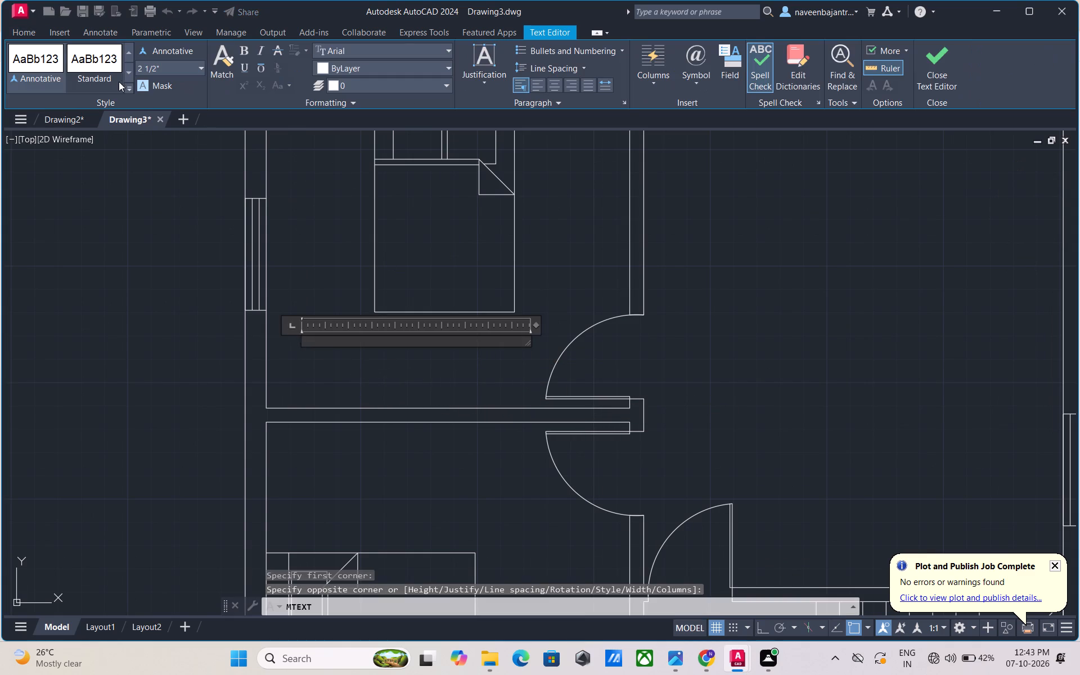
pyautogui.moveTo(168, 70); pyautogui.dragTo(136, 69)
pyautogui.press('BackSpace')
pyautogui.press('7')
pyautogui.hotkey('shift', '"')
pyautogui.press('Return')
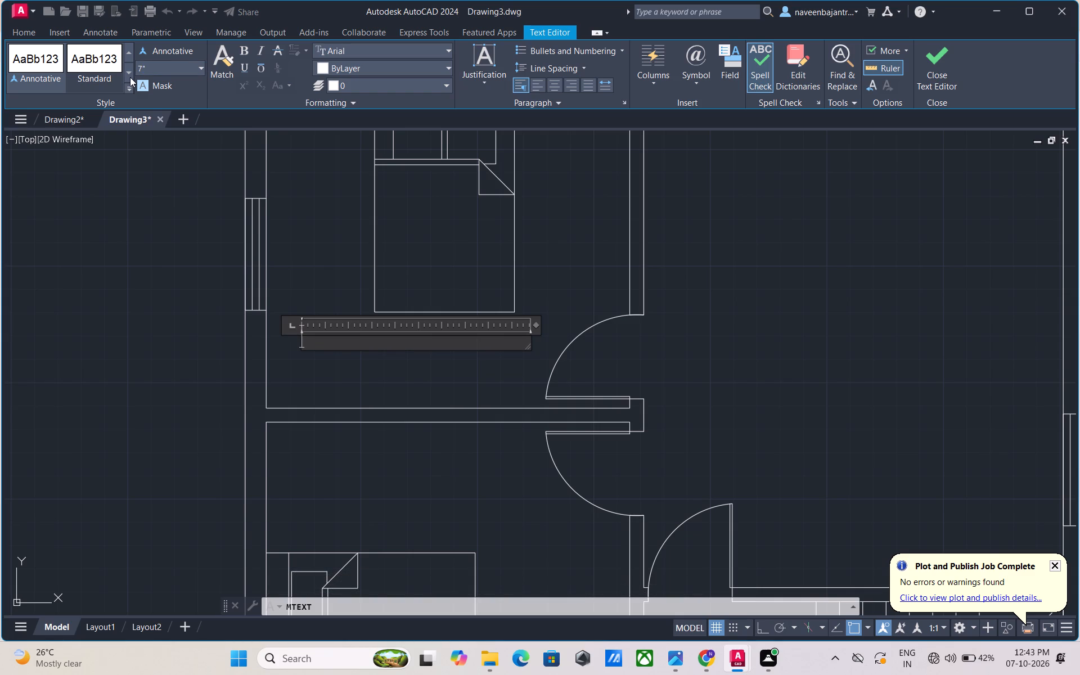
pyautogui.write('BEDROOM')
pyautogui.press('space')
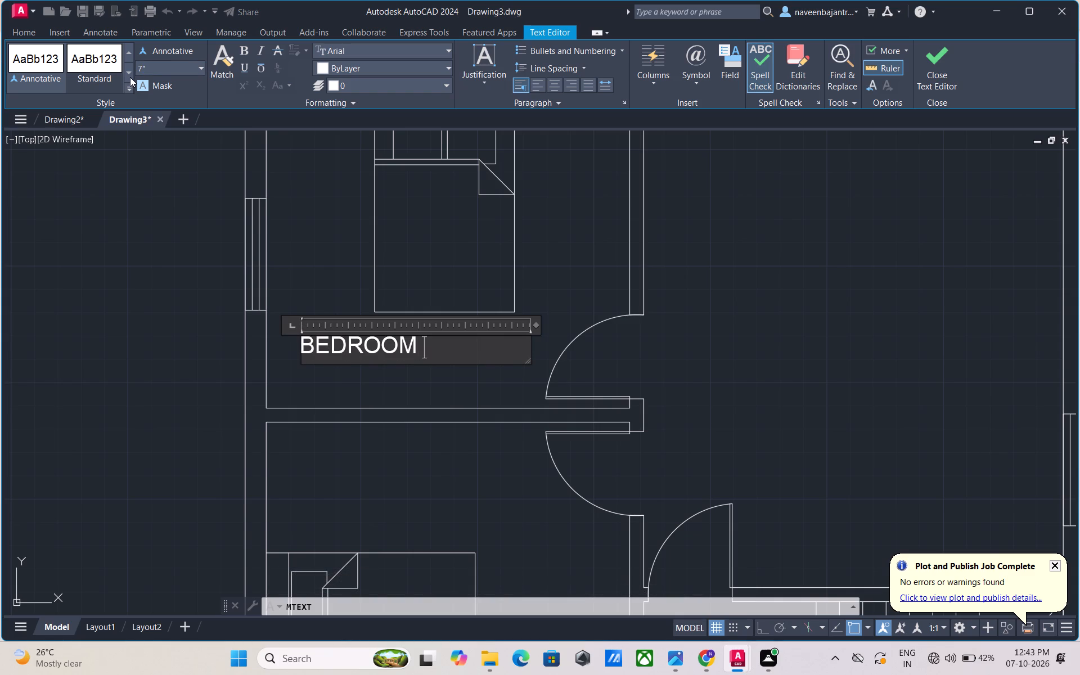
pyautogui.press('3')
# Add the room size 13'0"x11'0" as the BEDROOM 3 label's second line and finish the text.
pyautogui.press('Return')
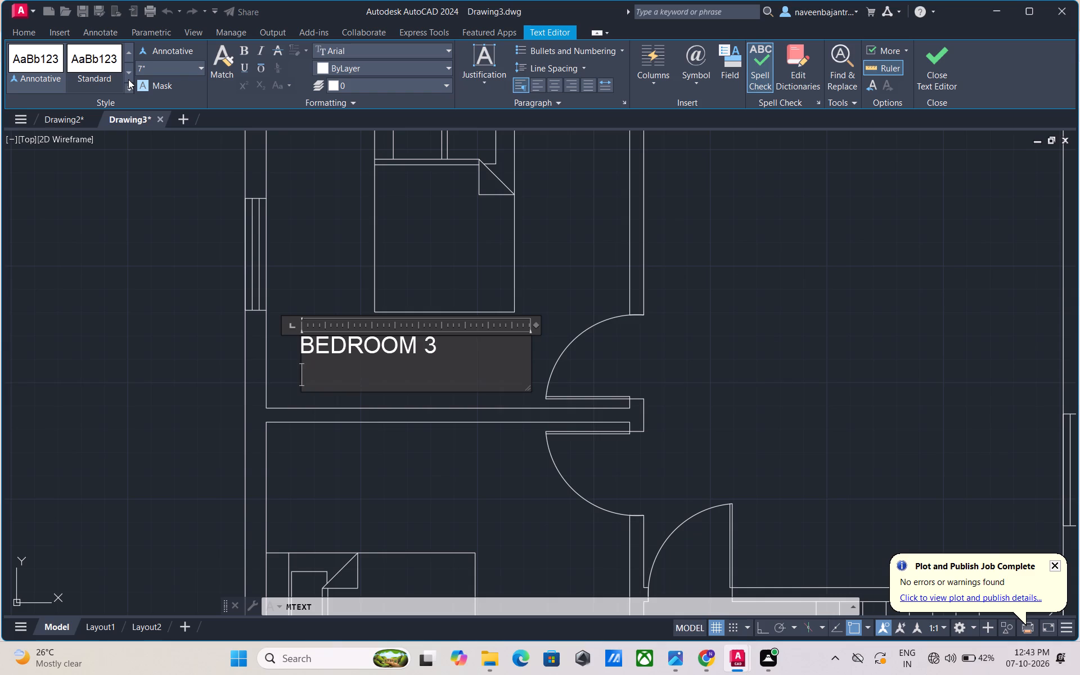
pyautogui.write('13')
pyautogui.write('\'0"')
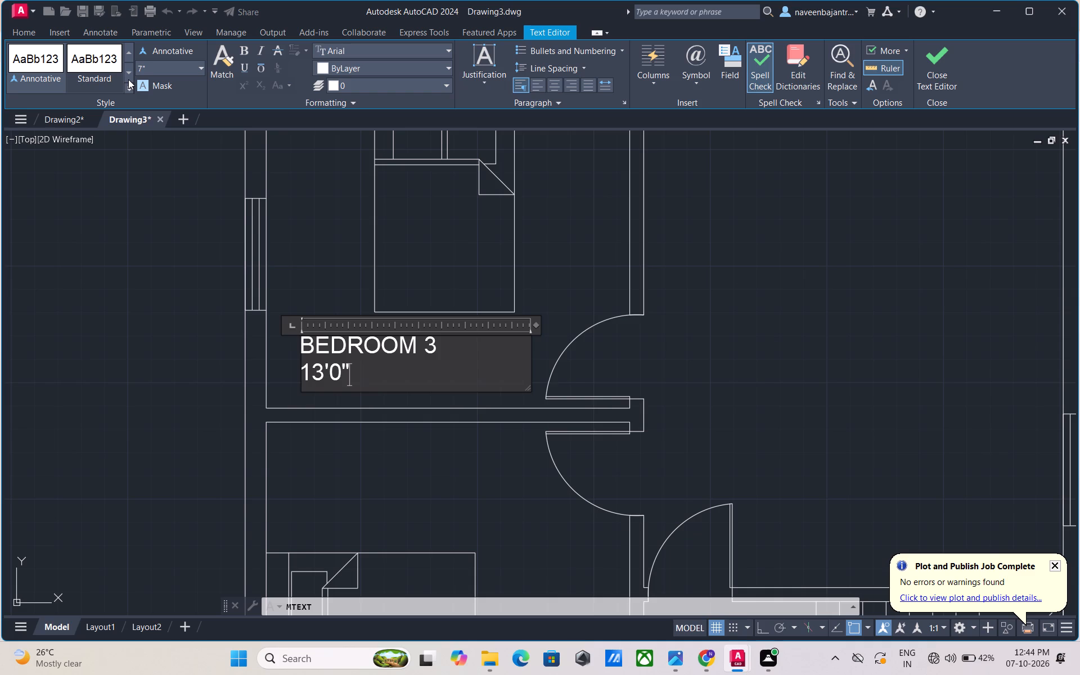
pyautogui.press('x')
pyautogui.write('11')
pyautogui.press("'")
pyautogui.write('0"')
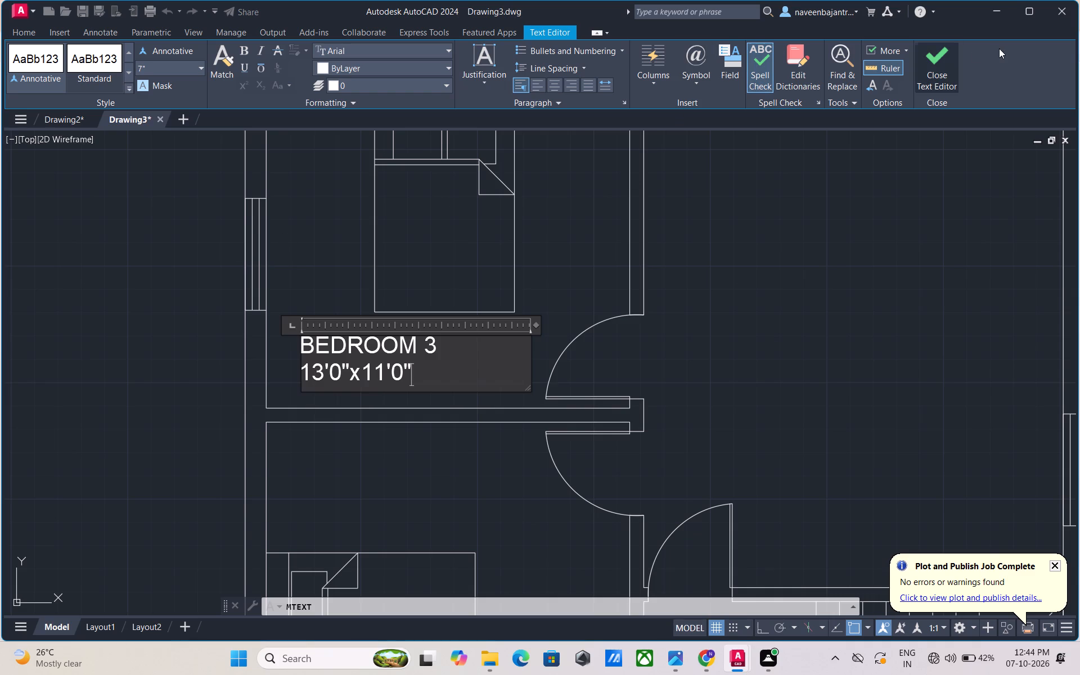
pyautogui.click(952, 62)
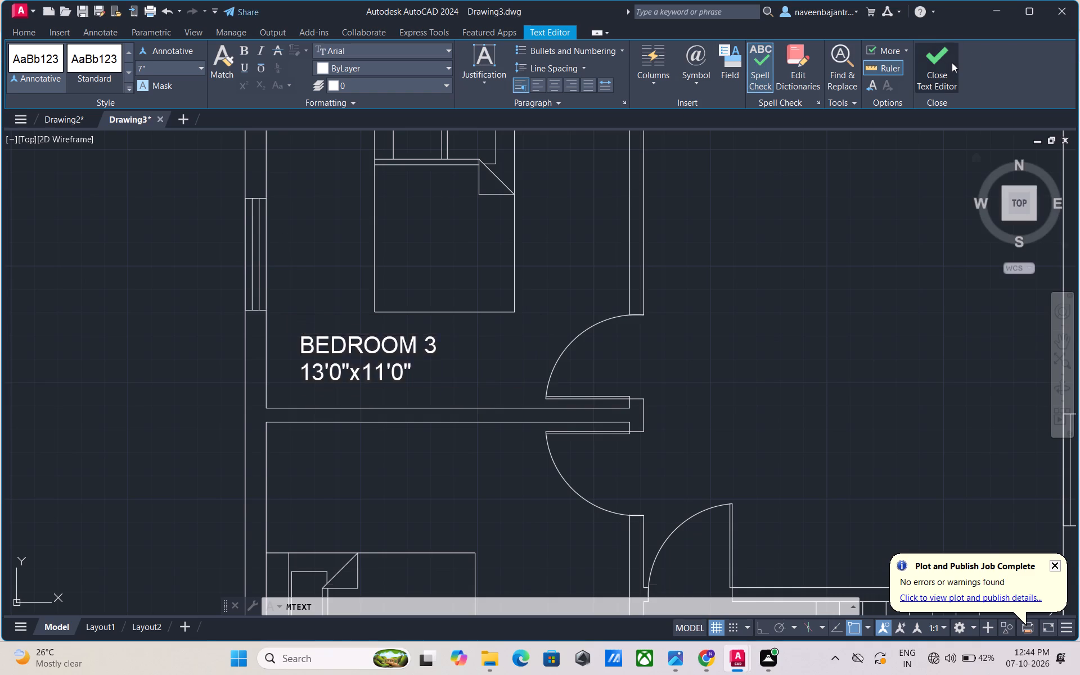
pyautogui.scroll(-2, 919, 110)
pyautogui.scroll(-1, 628, 290)
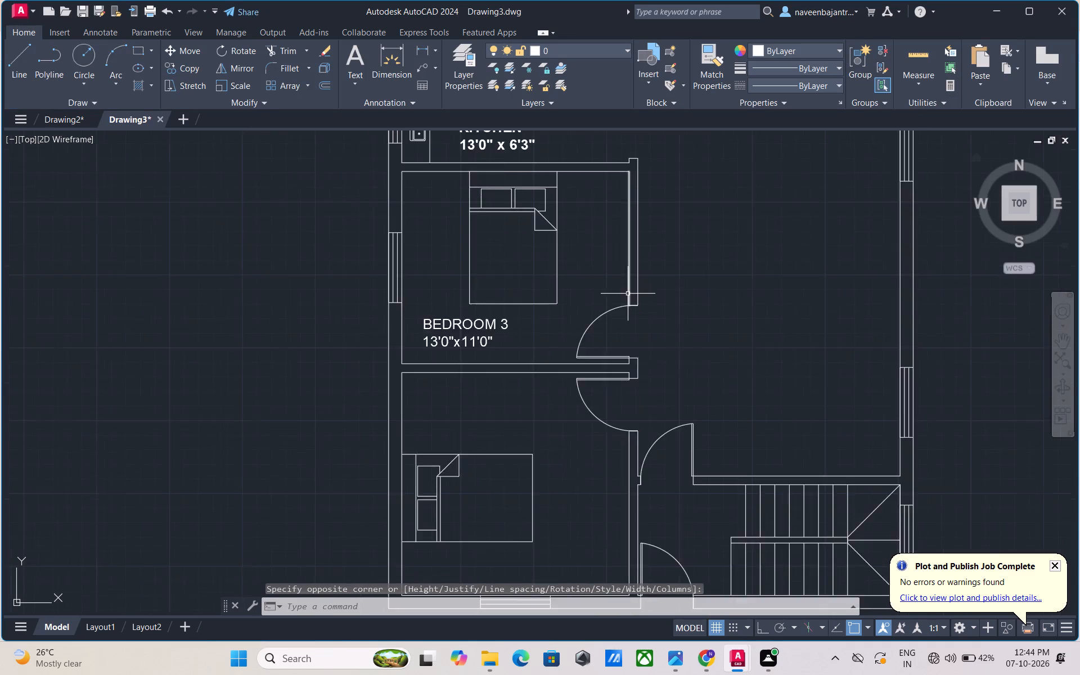
# Move the BEDROOM 3 label about 3' to the right so it sits beneath the bed.
pyautogui.scroll(-1, 628, 294)
pyautogui.moveTo(725, 295); pyautogui.dragTo(670, 304, button='middle')
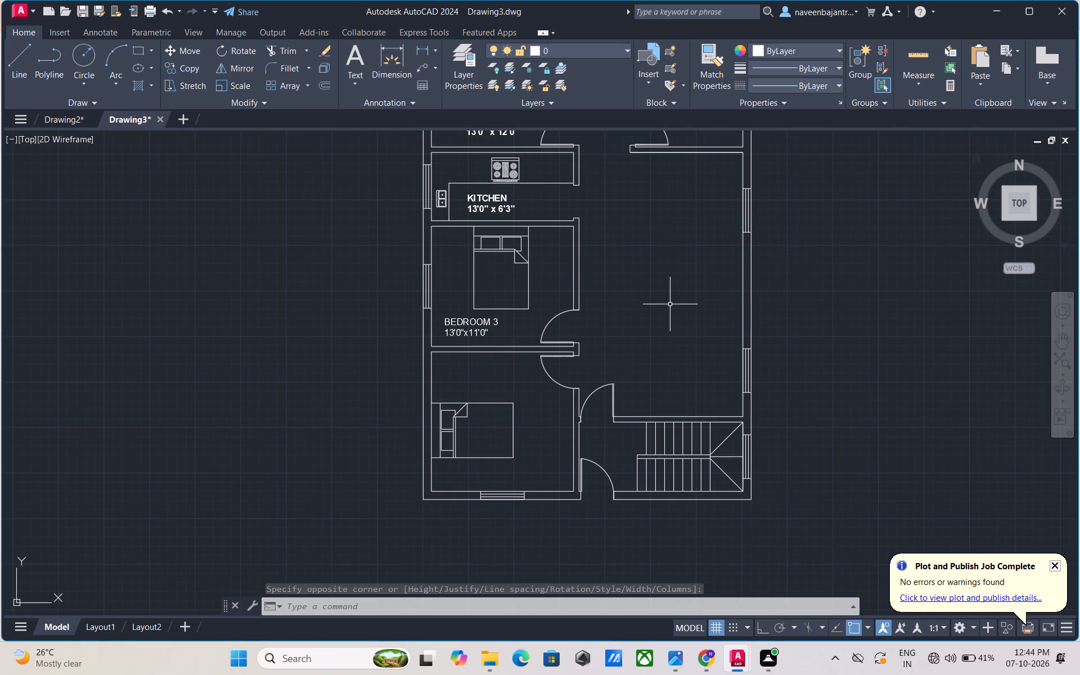
pyautogui.click(465, 330)
pyautogui.write('M')
pyautogui.press('space')
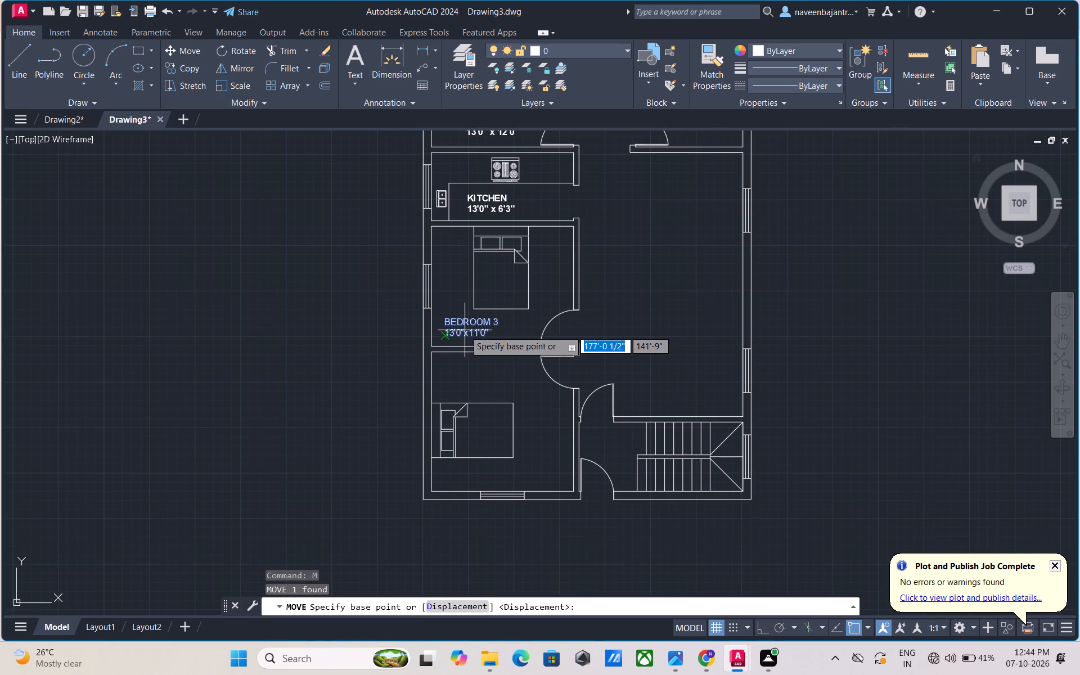
pyautogui.click(469, 330)
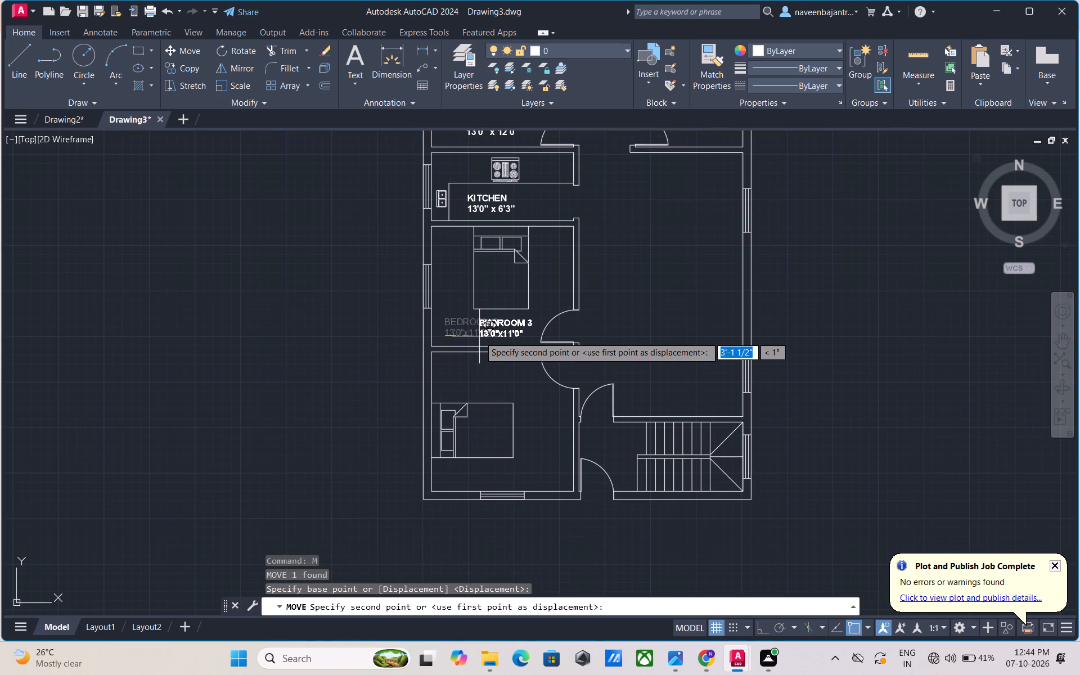
pyautogui.click(478, 337)
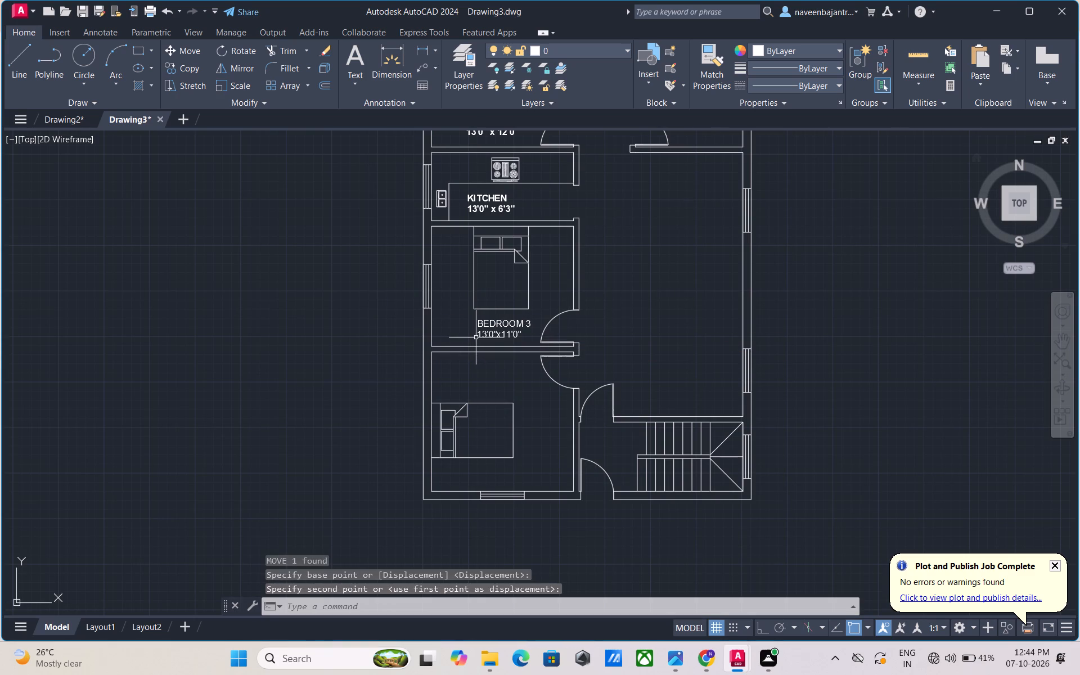
pyautogui.press('Escape')
# Make both lines of the BEDROOM 3 label bold and finish the text edit.
pyautogui.doubleClick(519, 336)
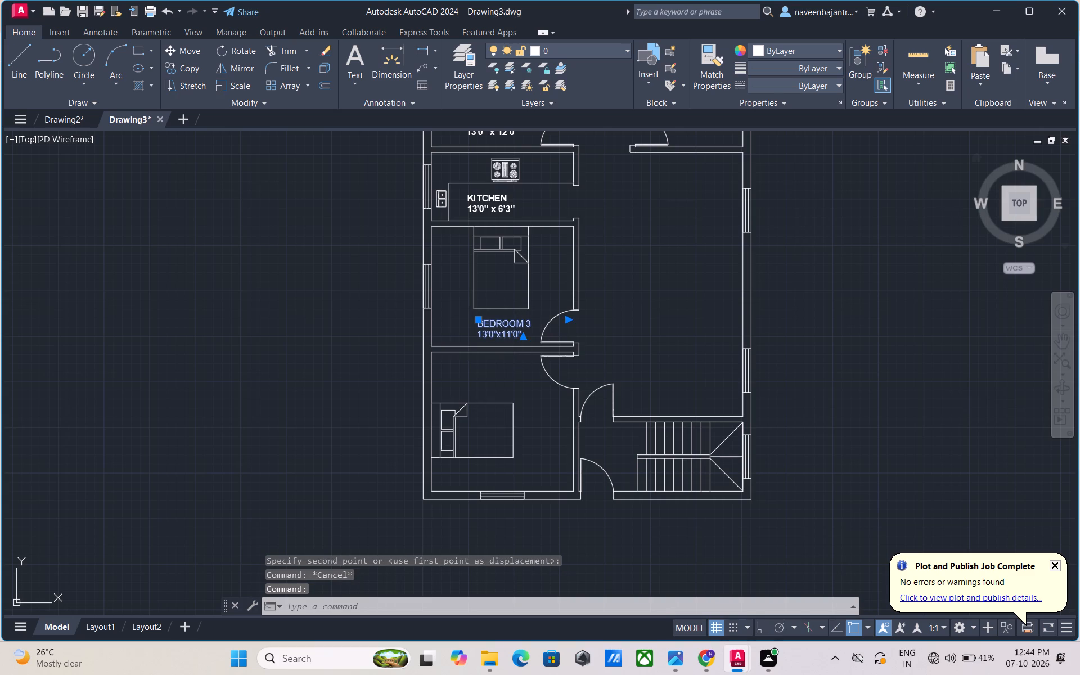
pyautogui.moveTo(522, 336); pyautogui.dragTo(471, 323)
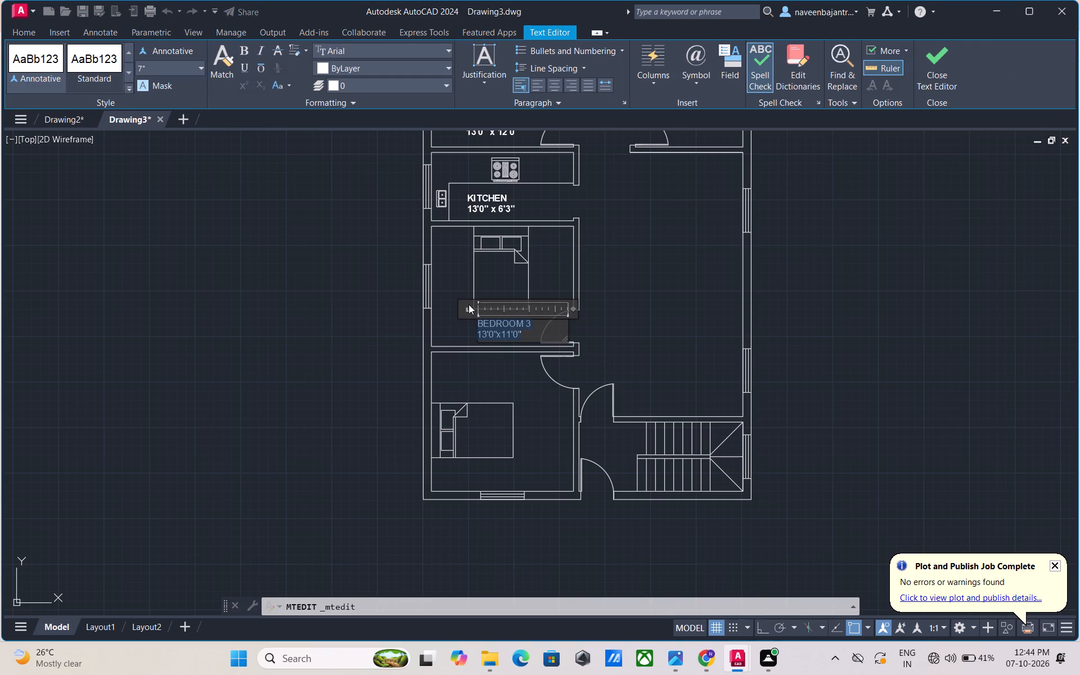
pyautogui.click(240, 49)
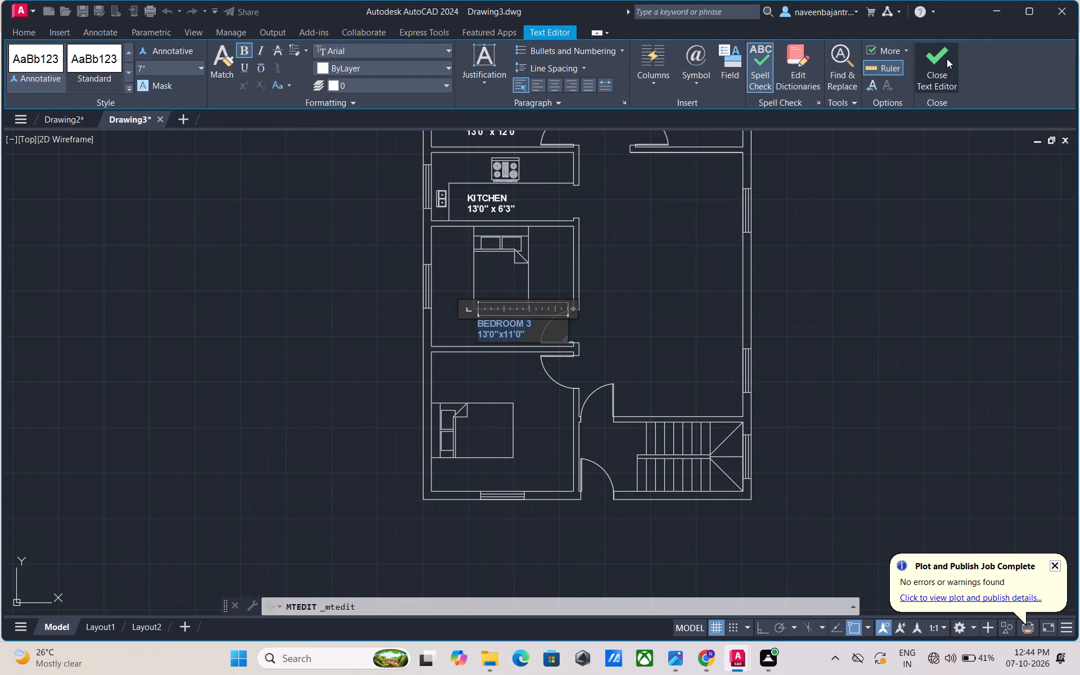
pyautogui.click(947, 58)
# Start a multiline text label beside the bed in the room below BEDROOM 3, with 7" text height and first line BEDROOM 4.
pyautogui.scroll(-2, 962, 299)
pyautogui.moveTo(949, 308); pyautogui.dragTo(572, 326, button='middle')
pyautogui.scroll(1, 568, 322)
pyautogui.moveTo(385, 277); pyautogui.dragTo(399, 341, button='middle')
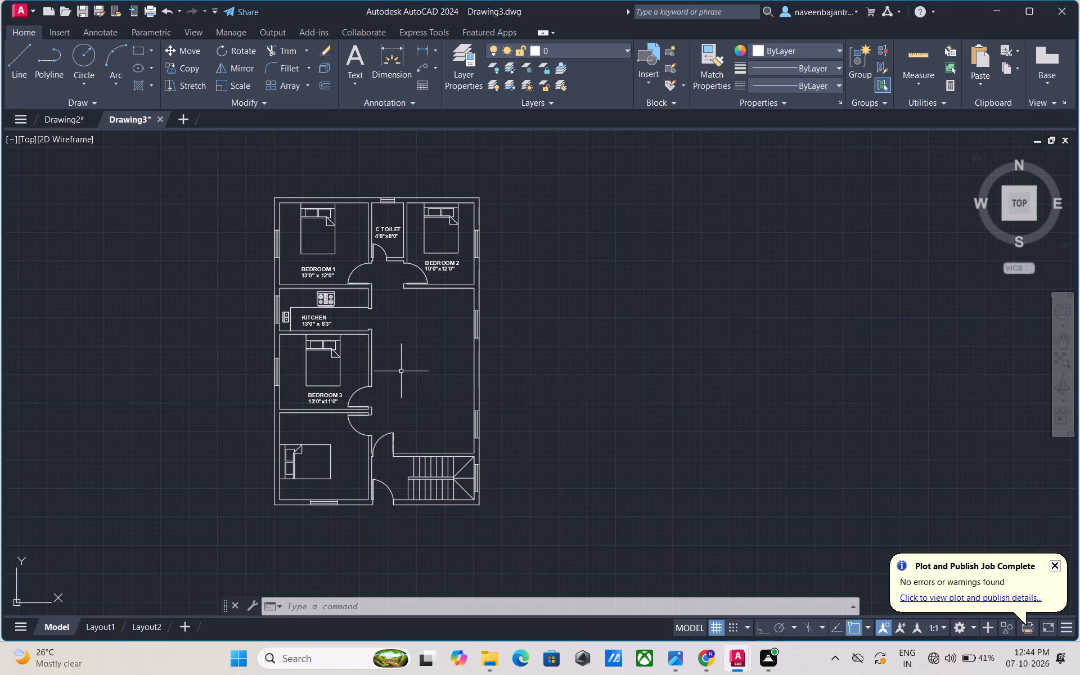
pyautogui.moveTo(401, 371); pyautogui.dragTo(409, 295, button='middle')
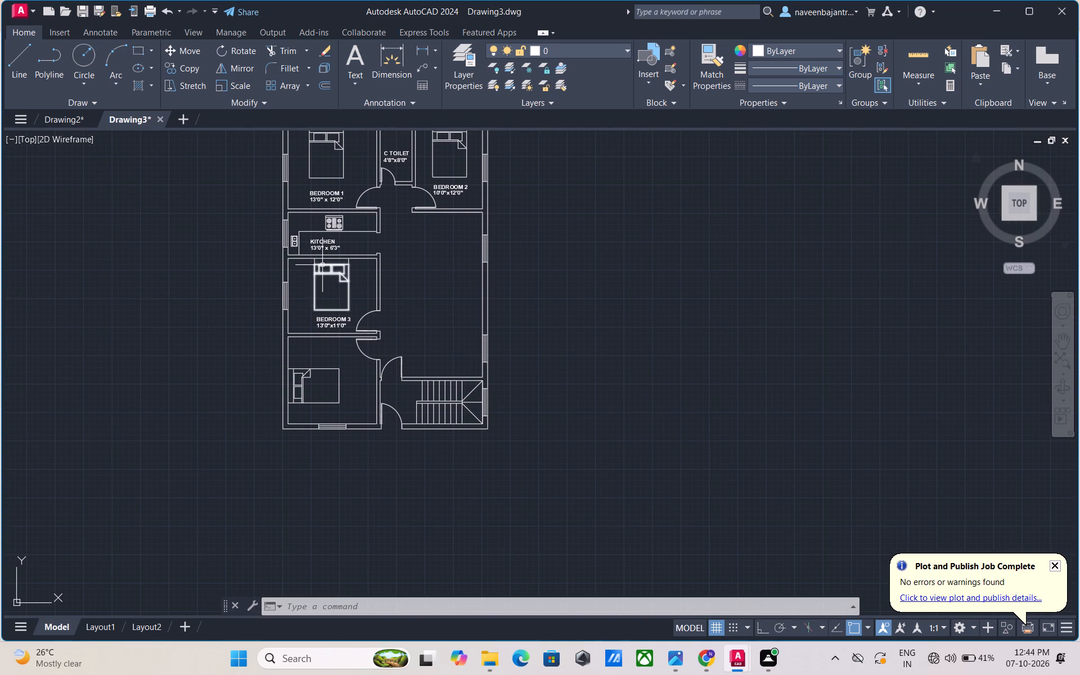
pyautogui.click(362, 71)
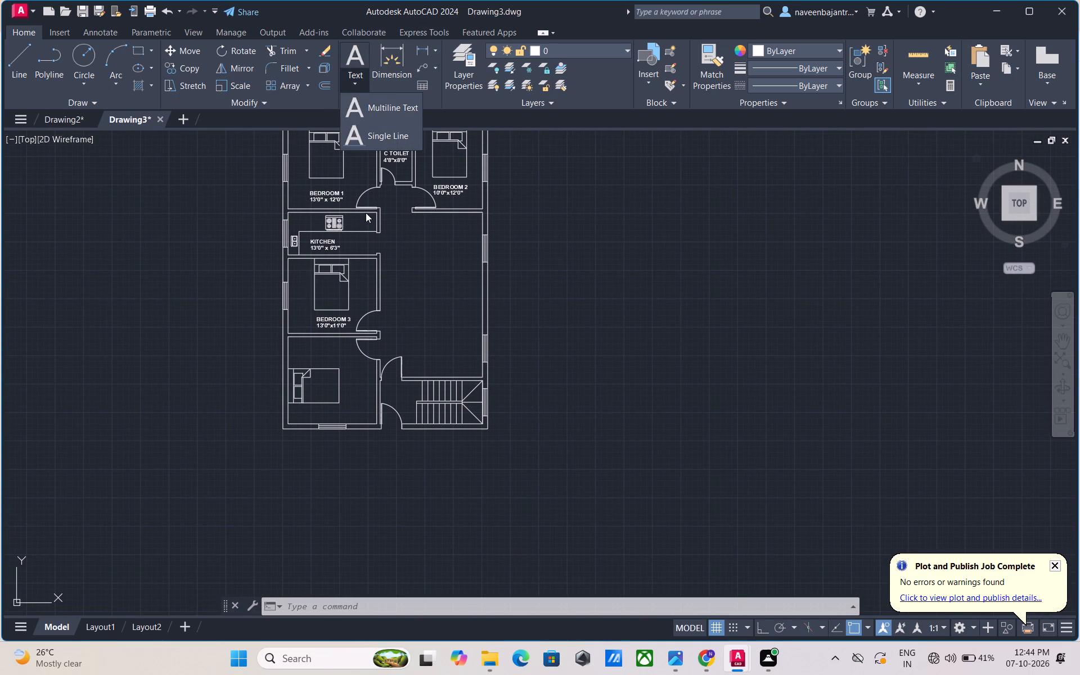
pyautogui.click(356, 52)
pyautogui.scroll(1, 367, 335)
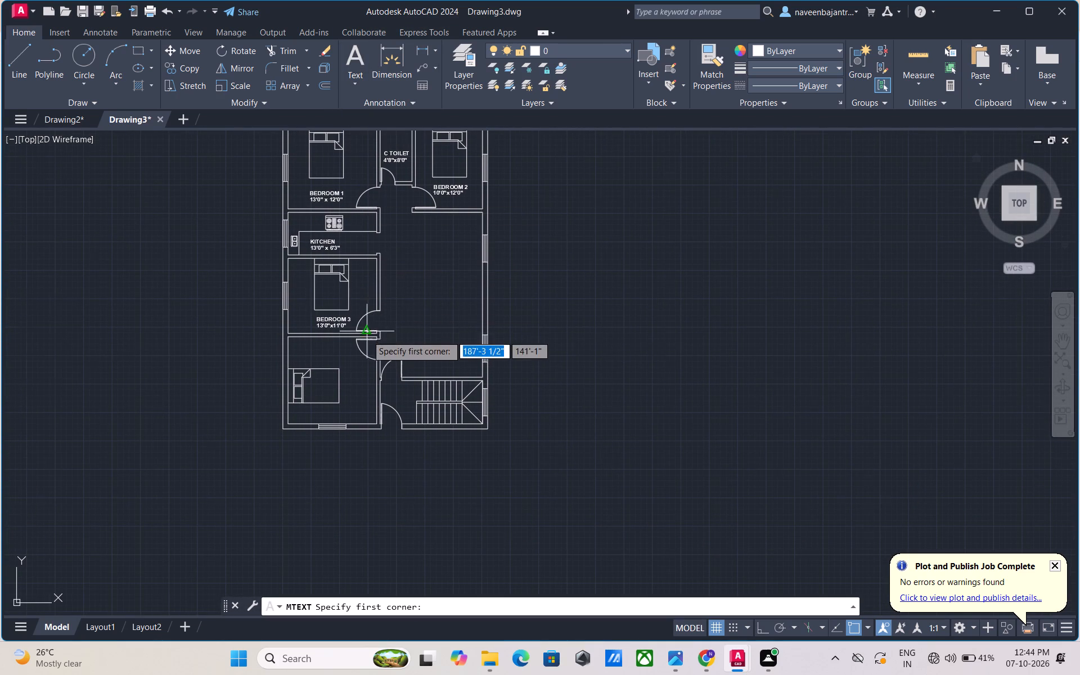
pyautogui.scroll(1, 367, 335)
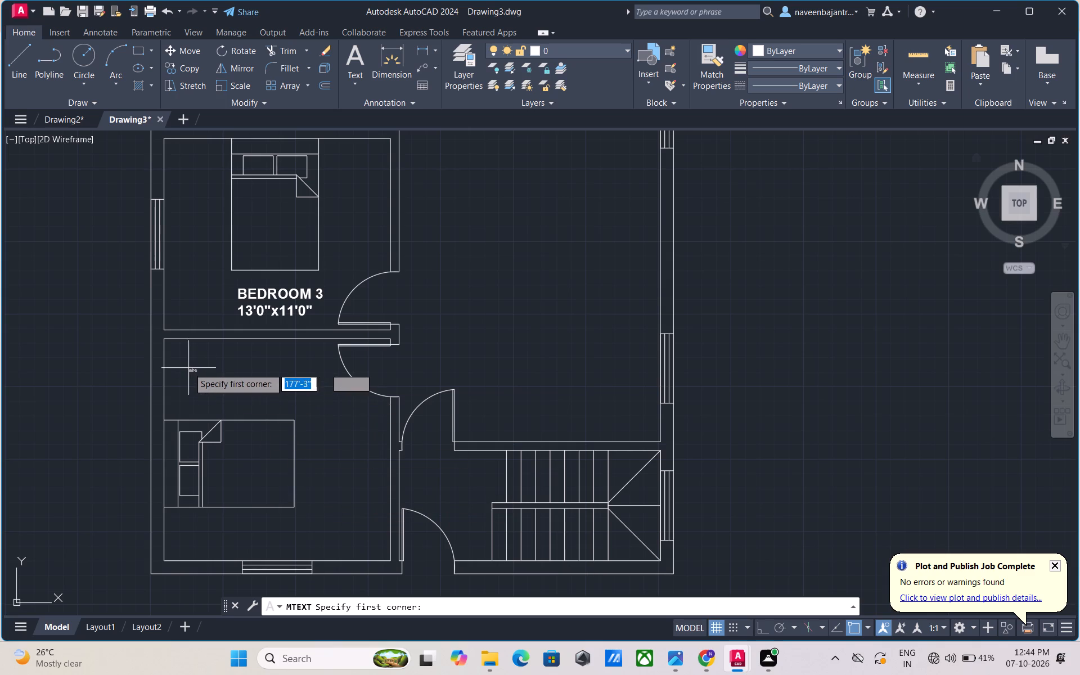
pyautogui.scroll(-1, 265, 491)
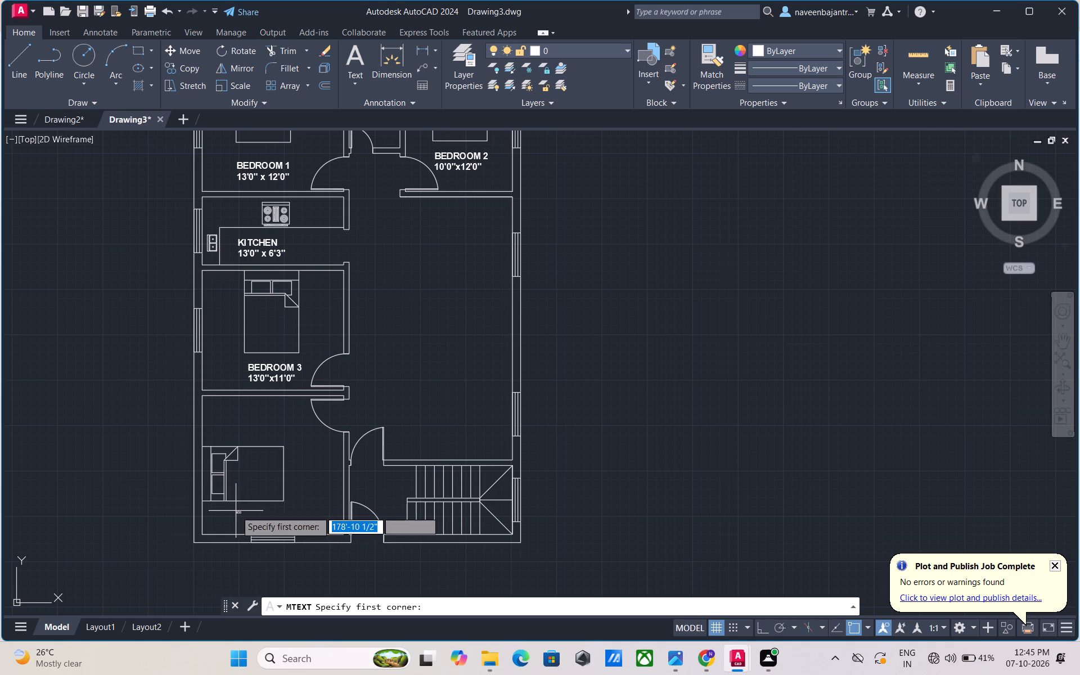
pyautogui.click(289, 460)
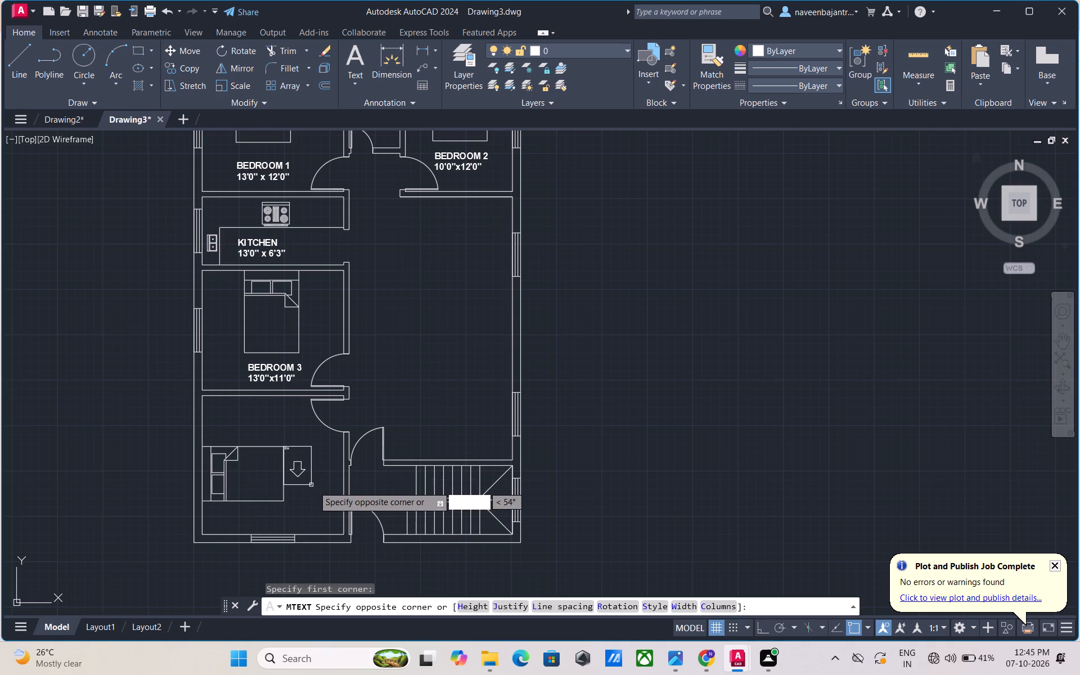
pyautogui.click(340, 490)
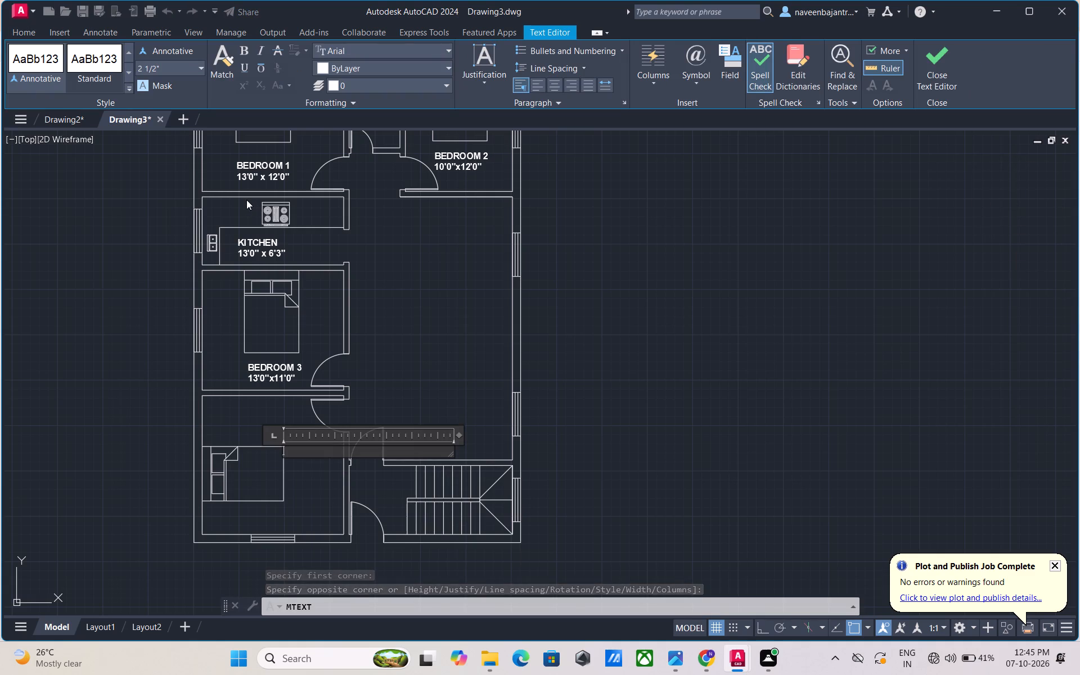
pyautogui.moveTo(161, 66); pyautogui.dragTo(156, 66)
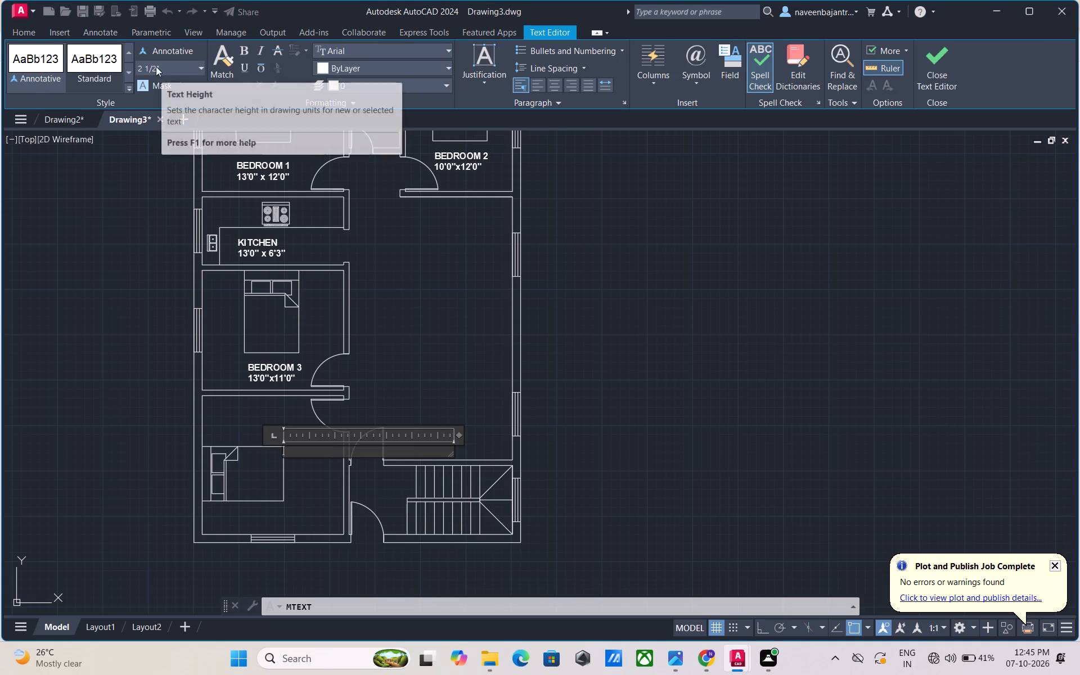
pyautogui.moveTo(156, 66); pyautogui.dragTo(141, 71)
pyautogui.press('BackSpace')
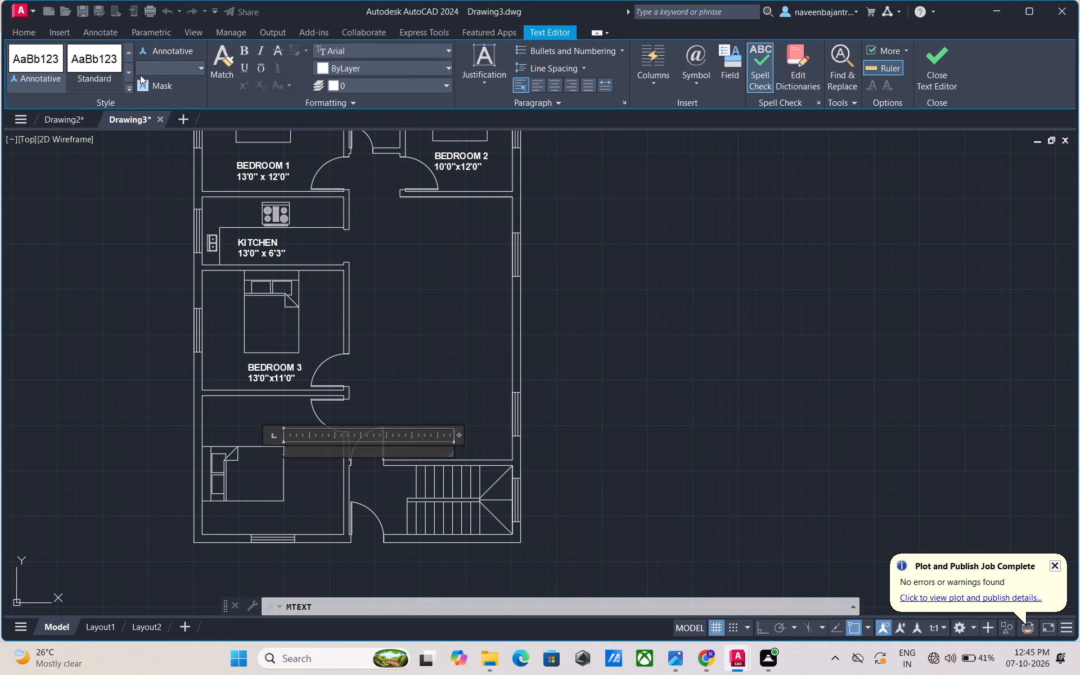
pyautogui.press('7')
pyautogui.hotkey('shift', '"')
pyautogui.press('Return')
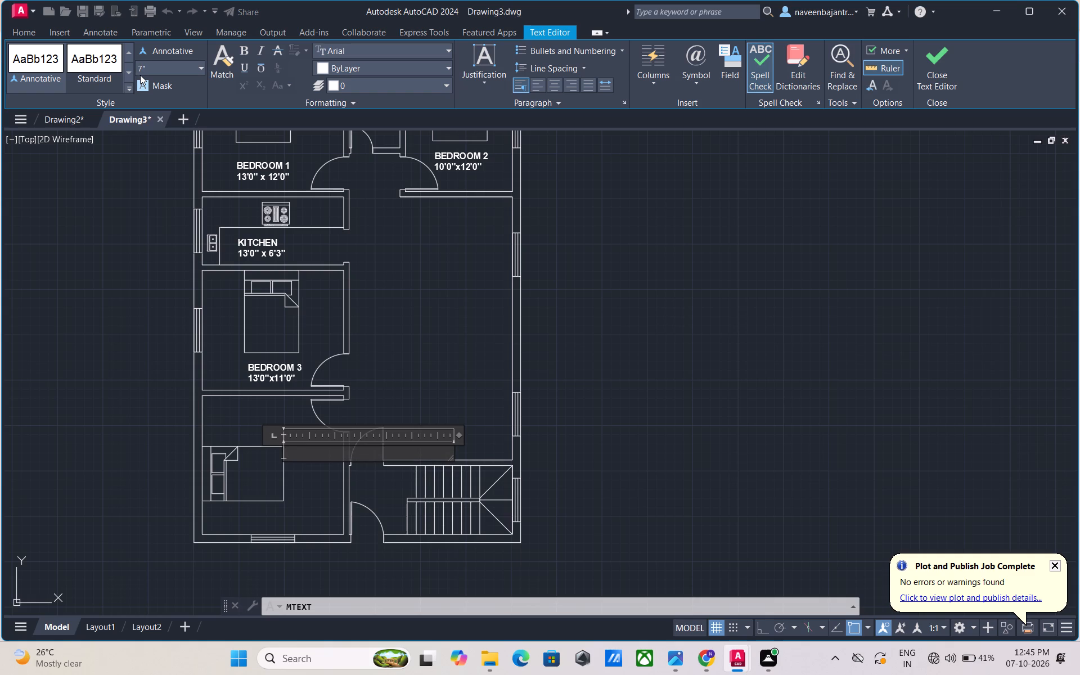
pyautogui.write('BEDROOM')
pyautogui.press('space')
pyautogui.press('4')
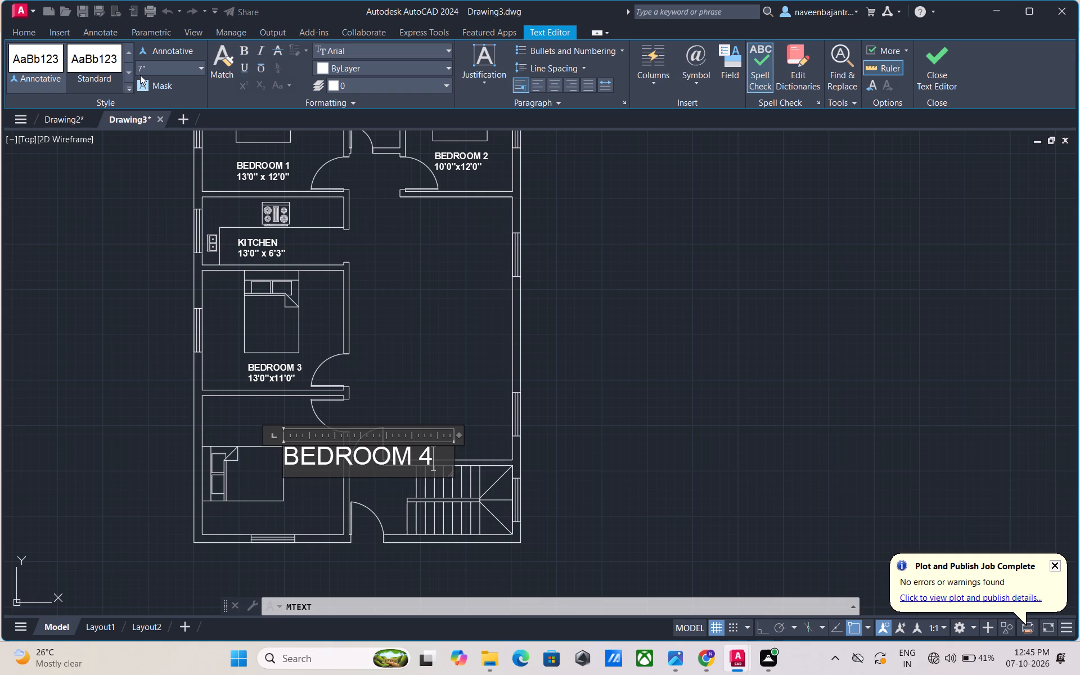
# Add the room size 13'0"x11'0" as the BEDROOM 4 label's second line and finish the text.
pyautogui.press('Return')
pyautogui.write("13'")
pyautogui.press('0')
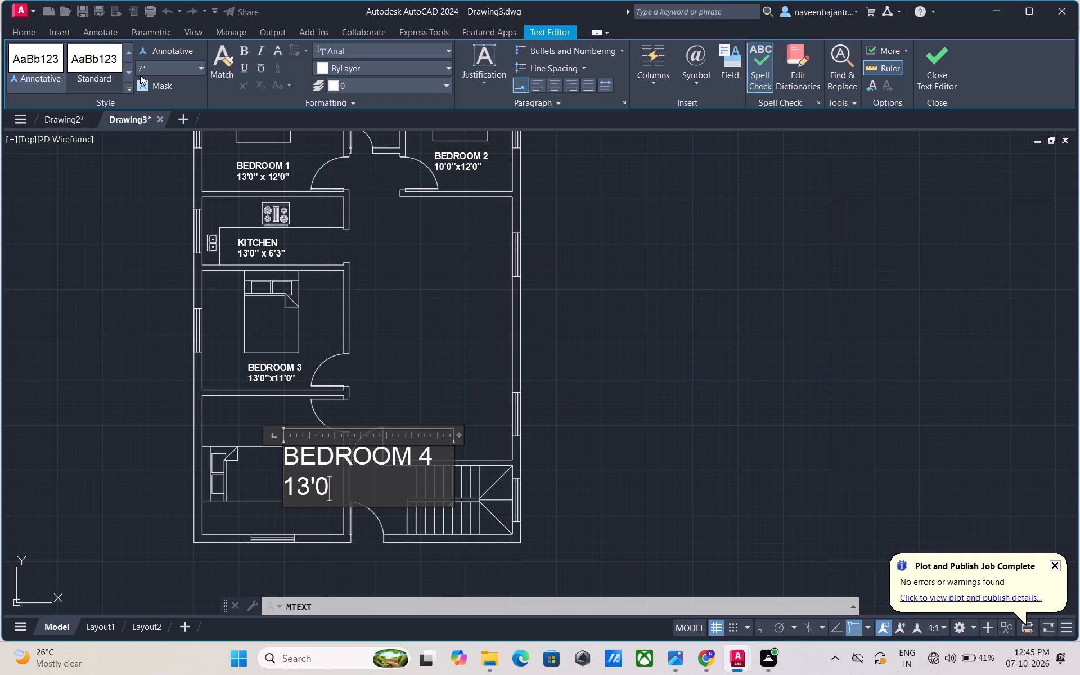
pyautogui.hotkey('shift', '"')
pyautogui.press('x')
pyautogui.write("11'")
pyautogui.write('0"')
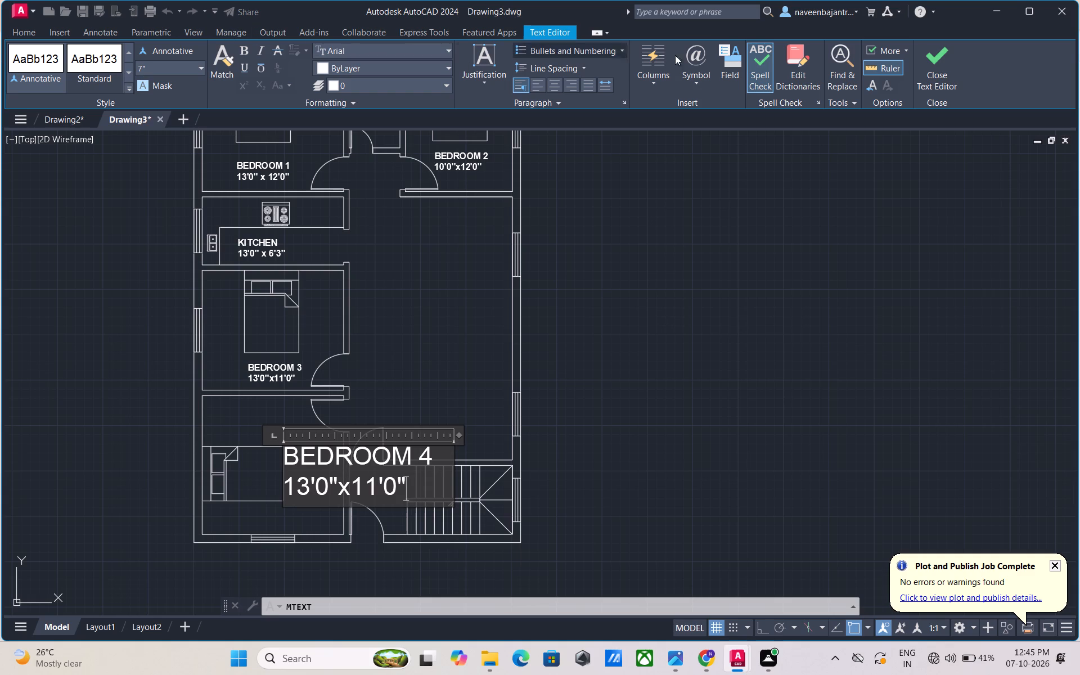
pyautogui.click(952, 62)
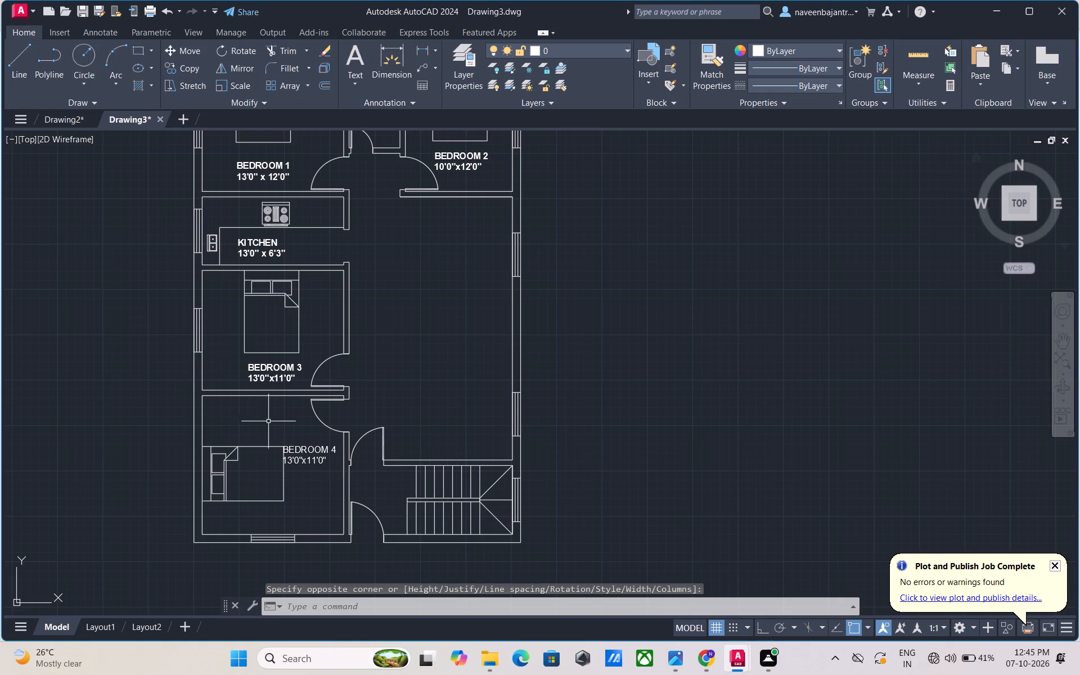
# Make both lines of the BEDROOM 4 label bold and finish the text edit.
pyautogui.doubleClick(321, 461)
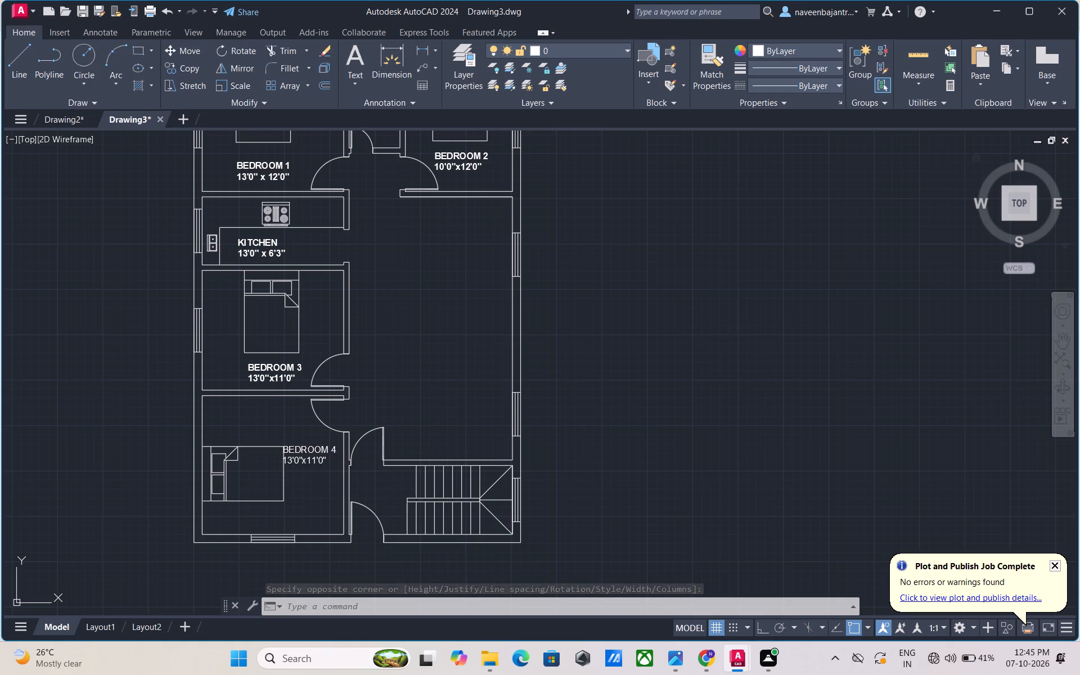
pyautogui.moveTo(331, 463); pyautogui.dragTo(271, 441)
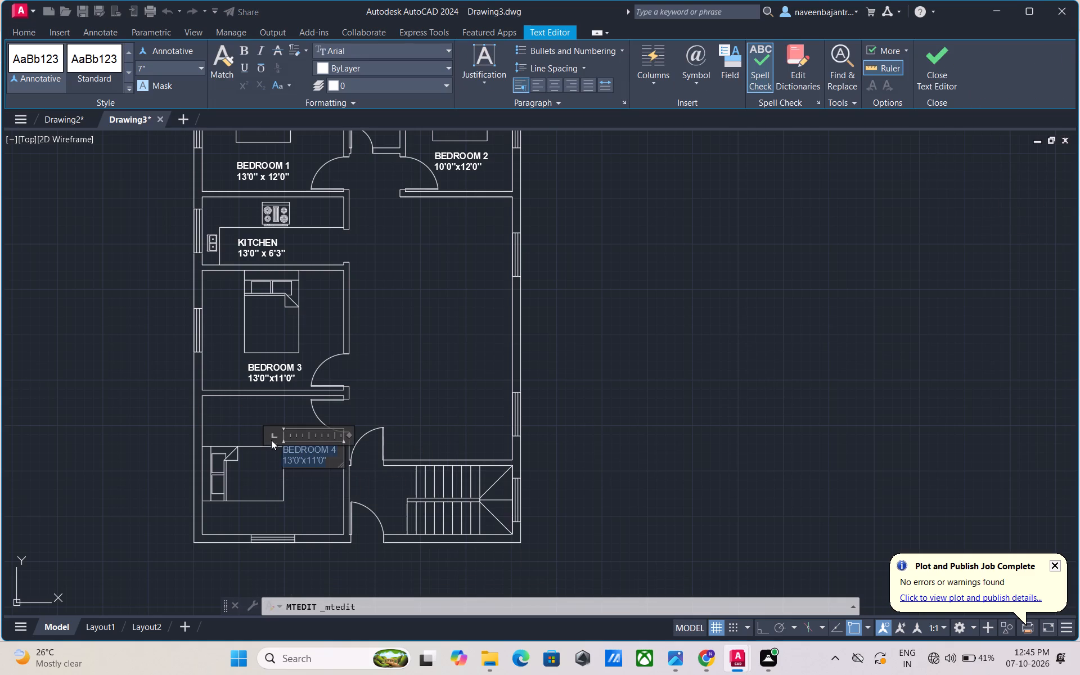
pyautogui.click(241, 44)
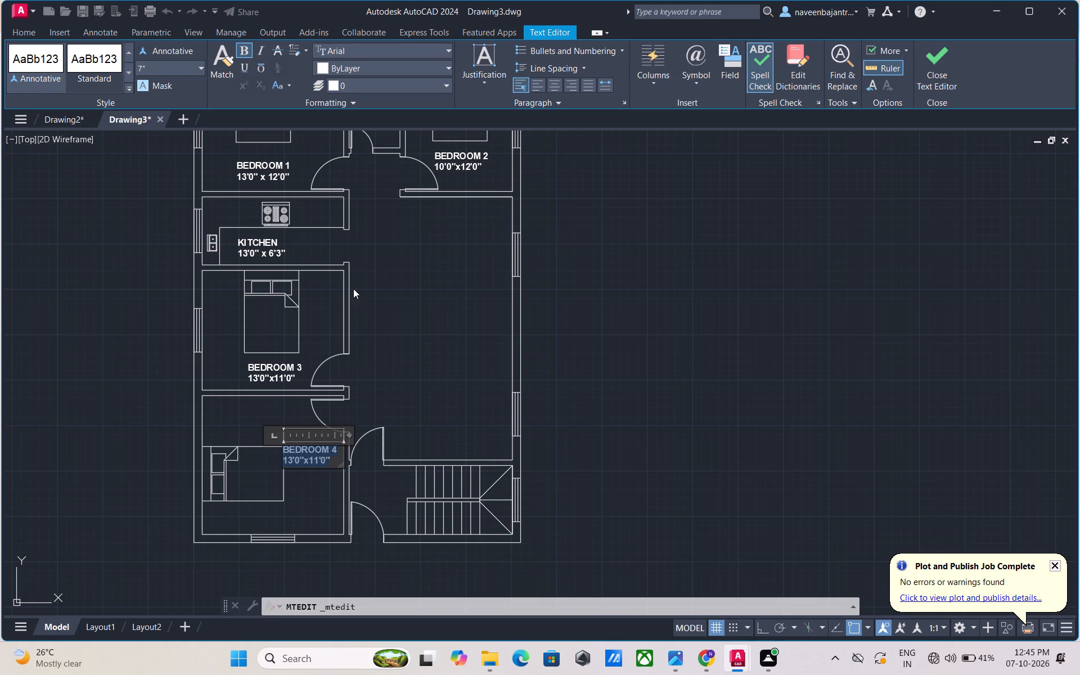
pyautogui.click(928, 62)
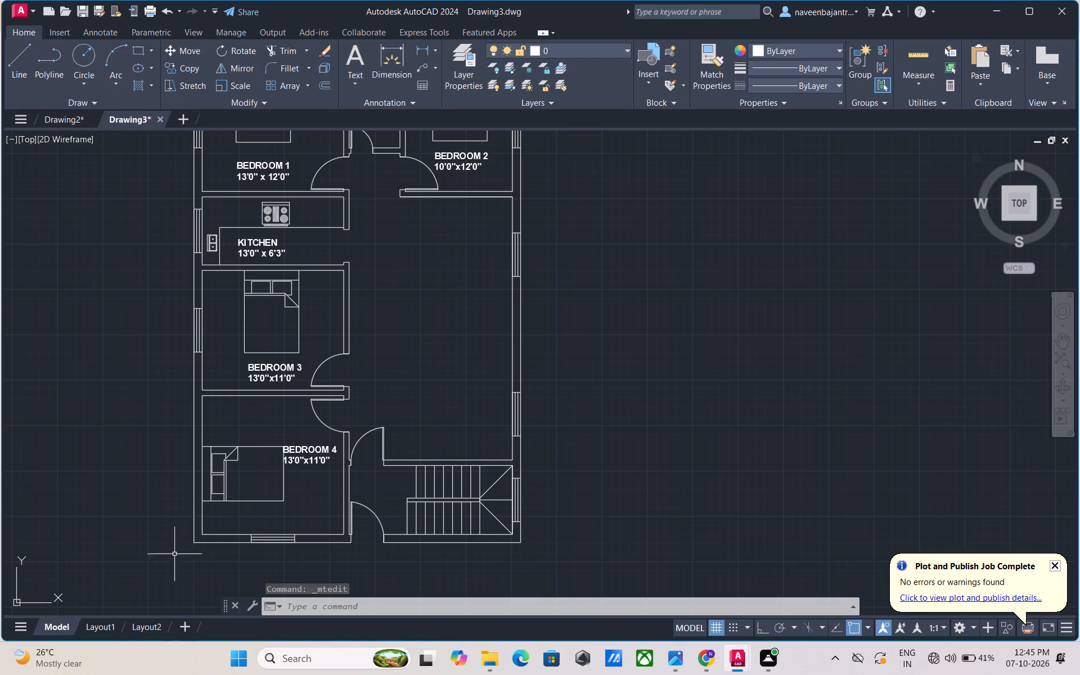
# Move the BEDROOM 4 label about 1'-9 1/2" straight down, keeping it beside the bed.
pyautogui.click(296, 462)
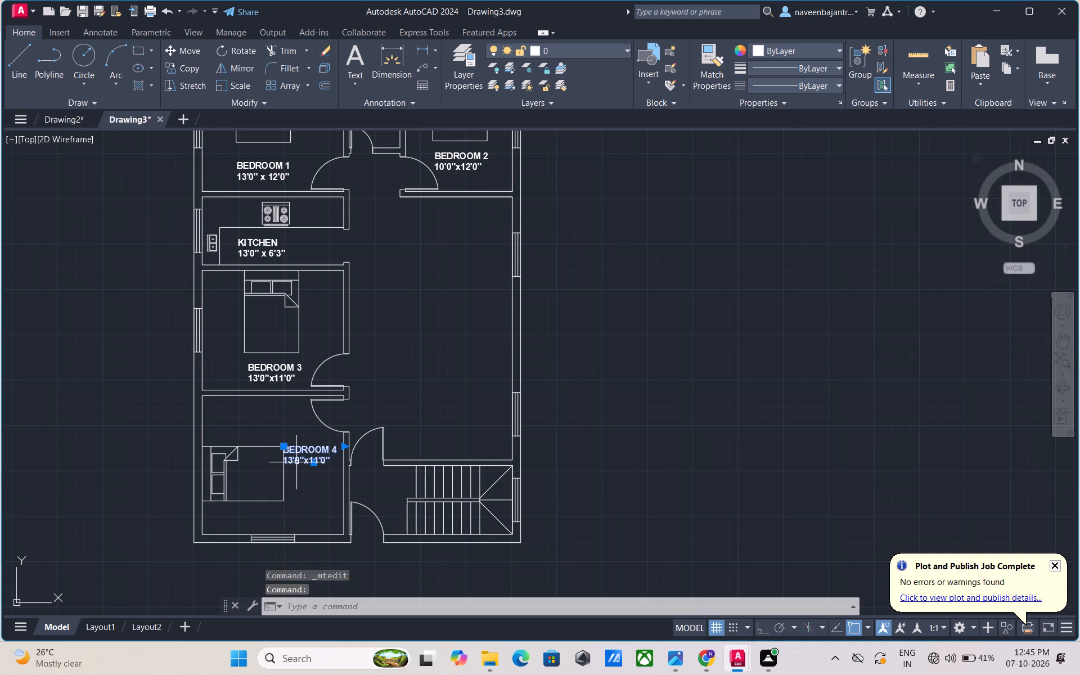
pyautogui.write('M')
pyautogui.press('space')
pyautogui.click(322, 462)
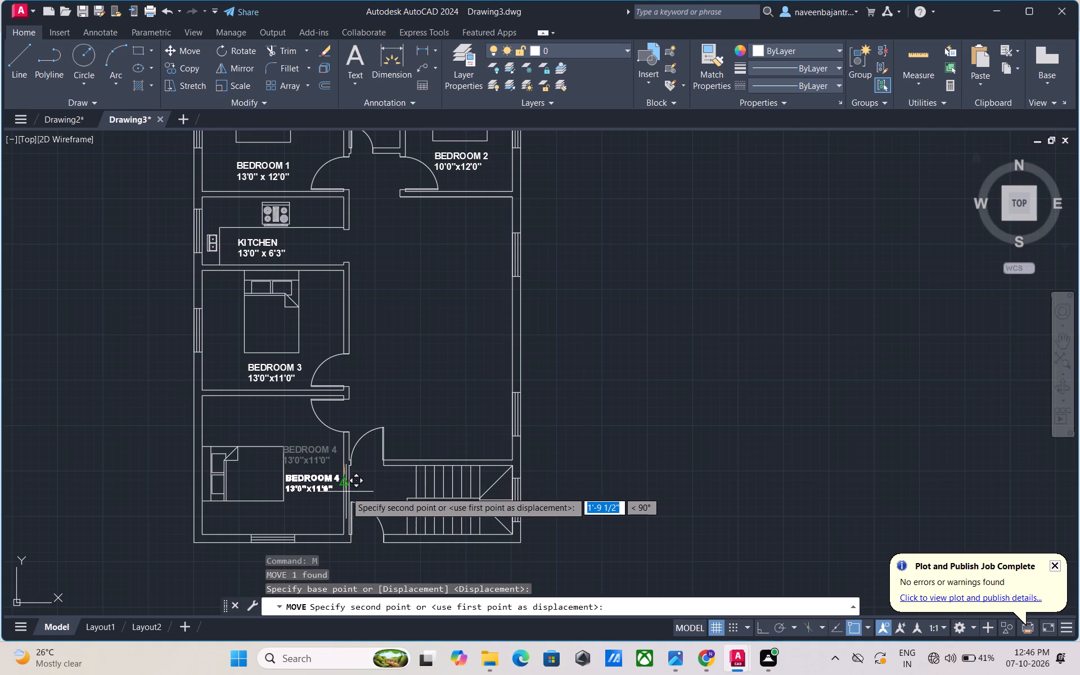
pyautogui.click(346, 492)
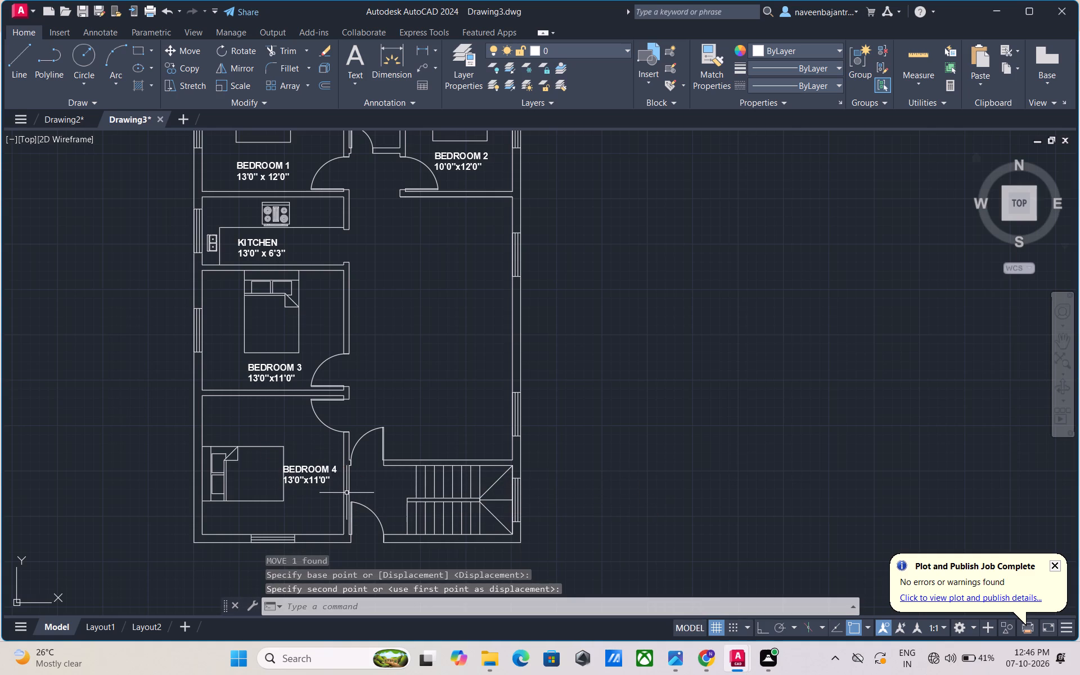
pyautogui.press('Escape')
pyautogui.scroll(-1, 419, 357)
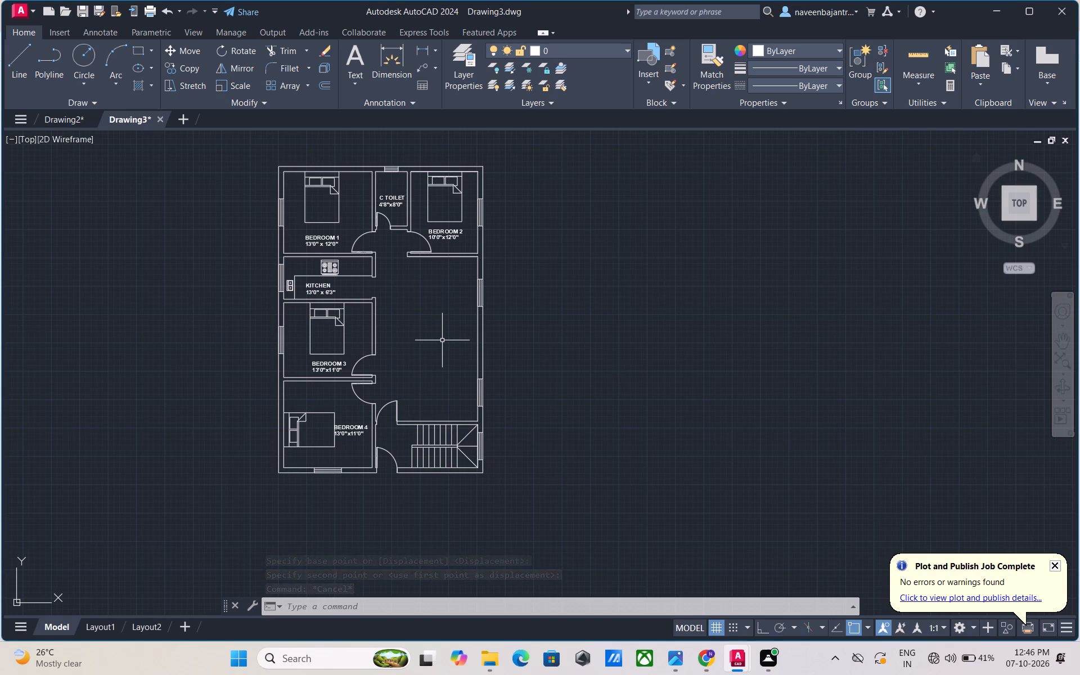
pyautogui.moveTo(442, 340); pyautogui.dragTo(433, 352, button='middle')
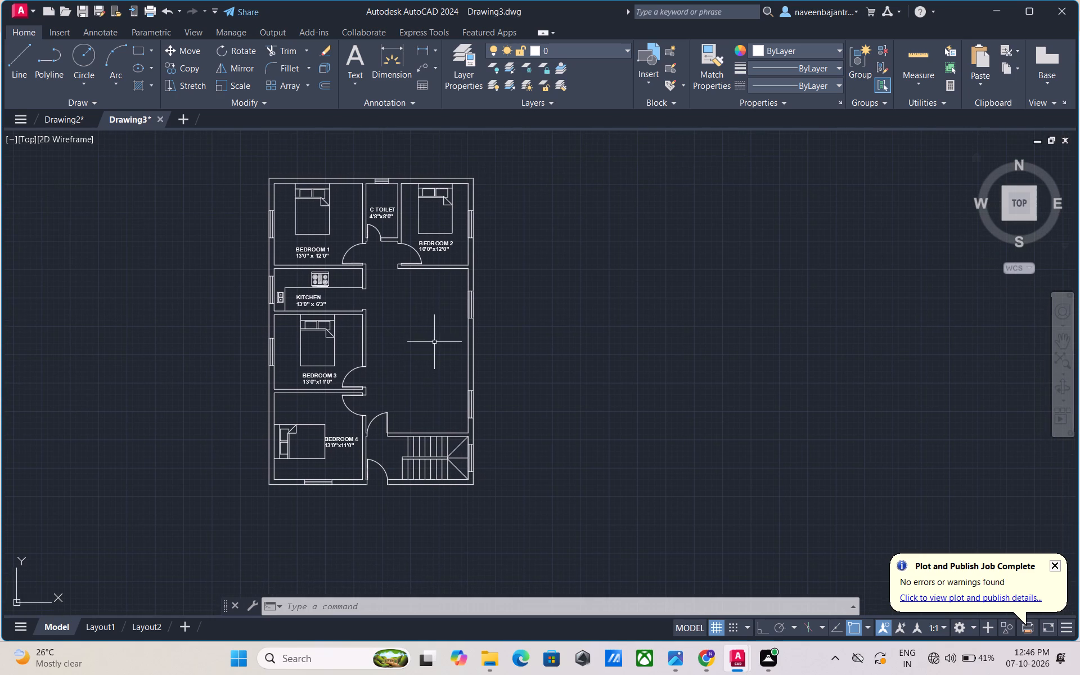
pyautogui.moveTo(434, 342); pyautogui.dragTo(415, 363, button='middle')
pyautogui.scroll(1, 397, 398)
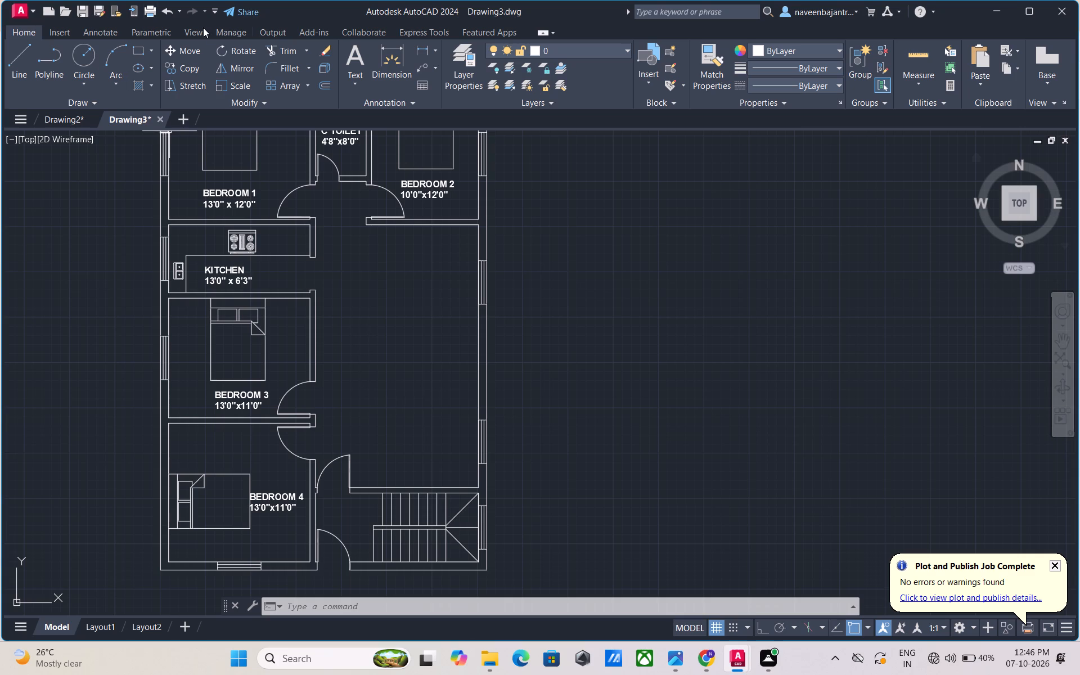
# Start a multiline text label in the large open room beside the kitchen, with 7" text height and first line LIVING AND DINNING.
pyautogui.click(352, 60)
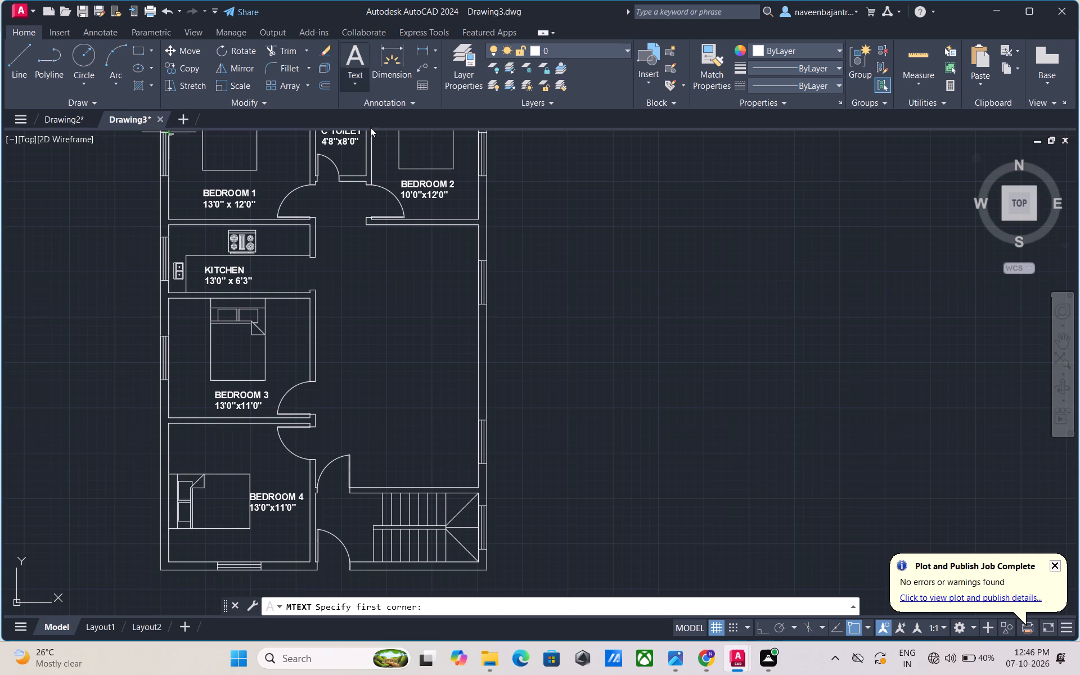
pyautogui.click(365, 307)
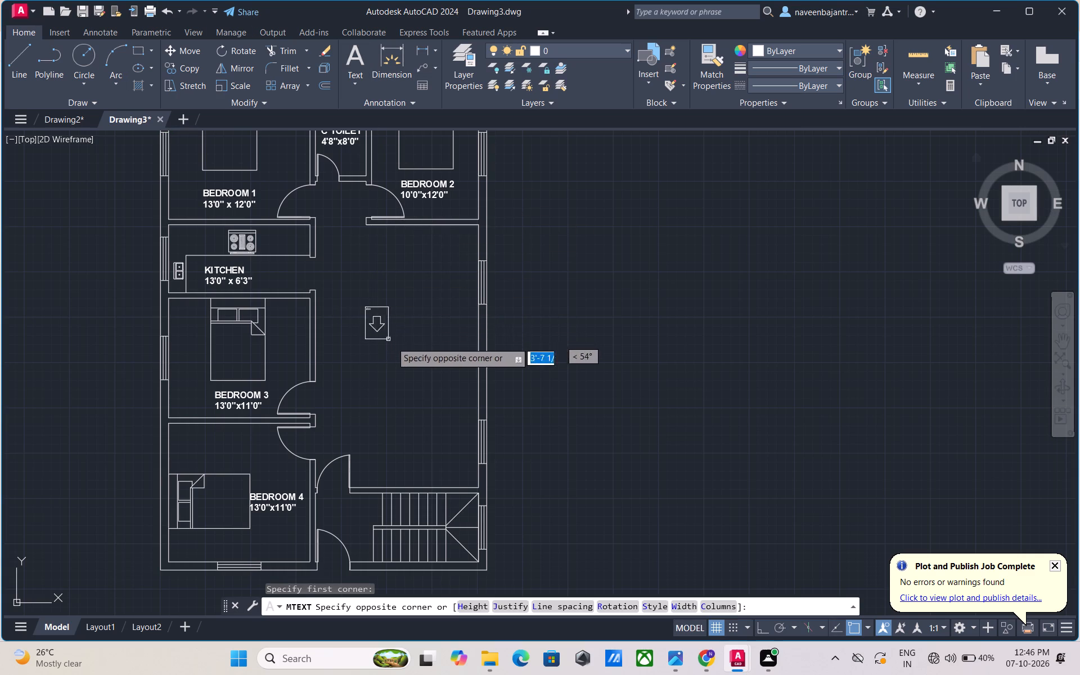
pyautogui.click(465, 362)
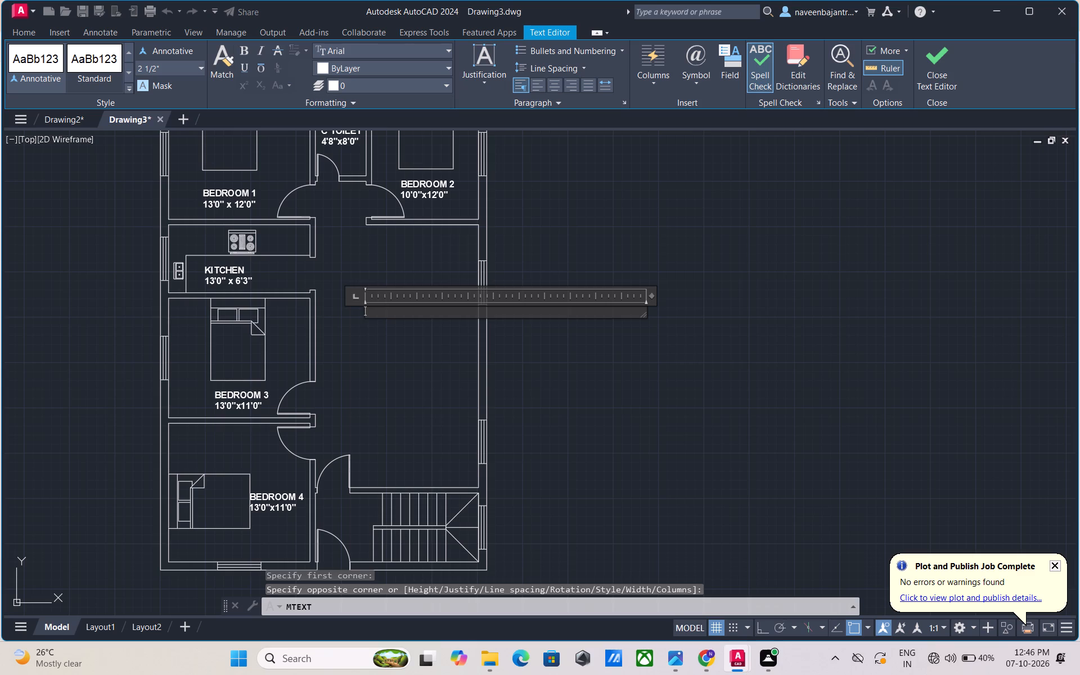
pyautogui.moveTo(163, 67); pyautogui.dragTo(142, 69)
pyautogui.press('BackSpace')
pyautogui.press('7')
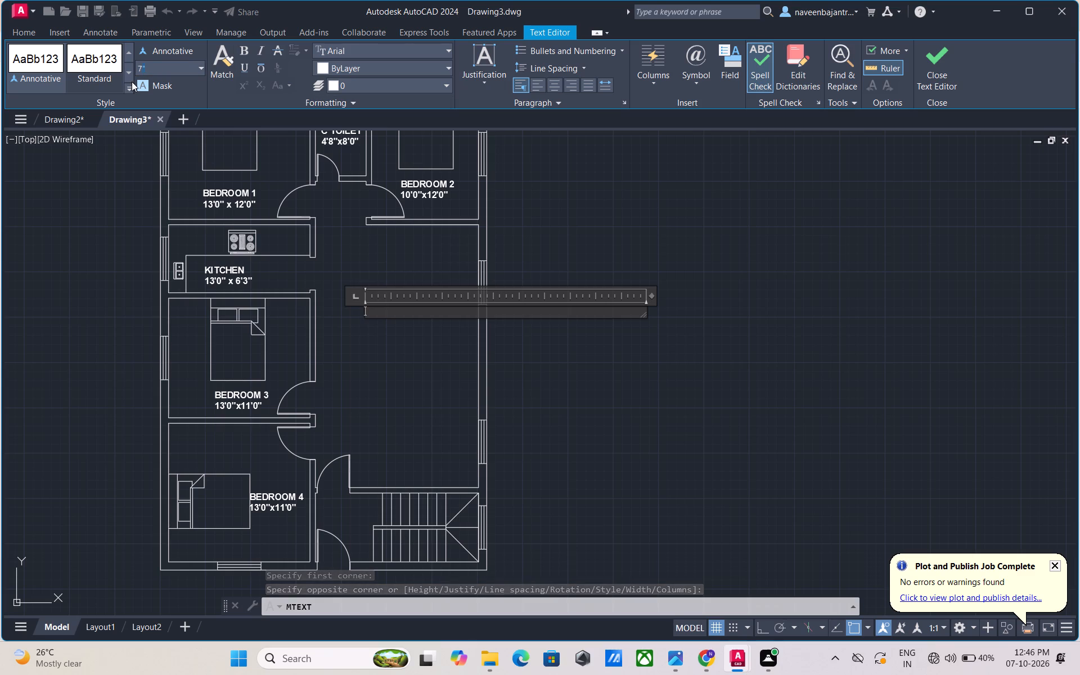
pyautogui.hotkey('shift', '"')
pyautogui.press('Return')
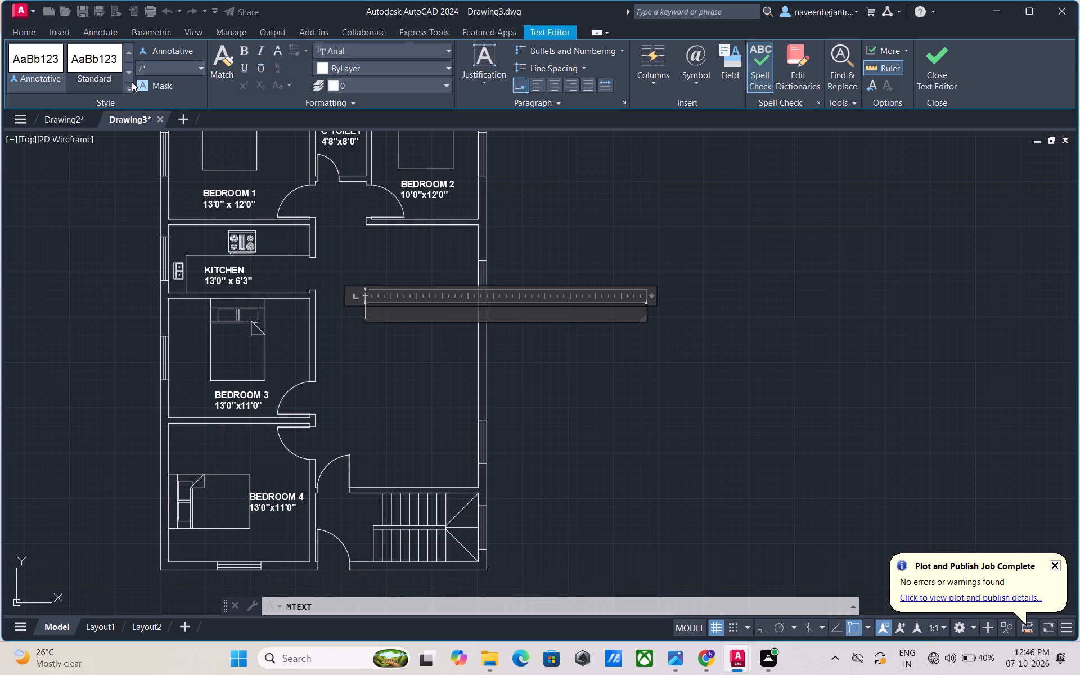
pyautogui.write('LI')
pyautogui.write('VING AND DINNING')
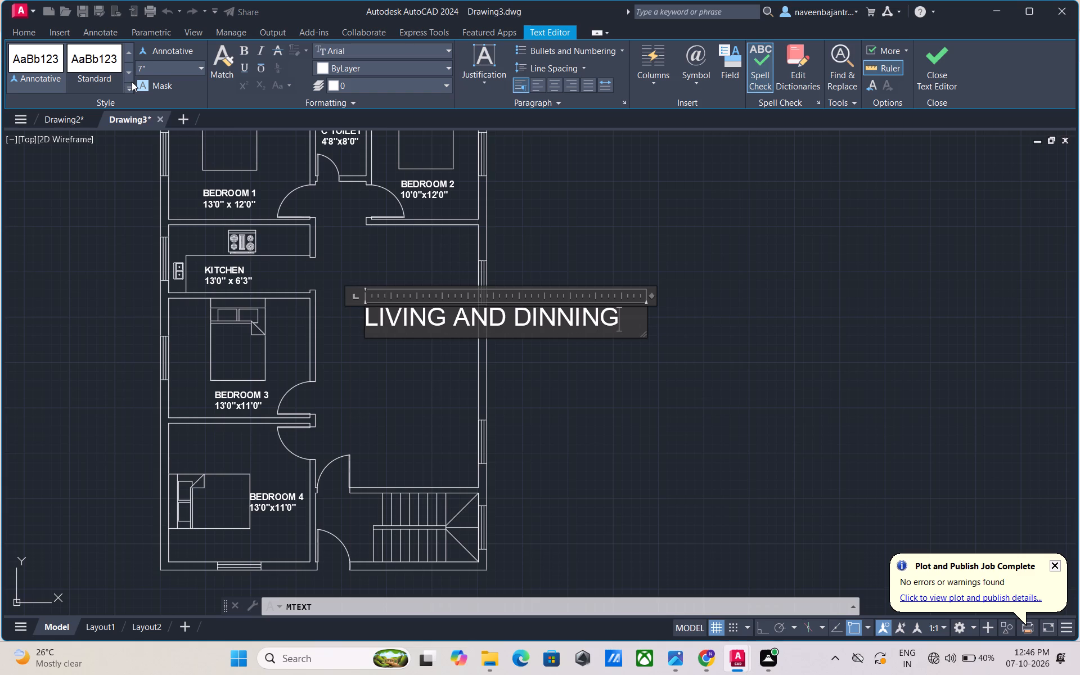
# Add 15'1"x24'2" as the LIVING AND DINNING label's second line, indent it with spaces to centre it, and finish the text.
pyautogui.press('Return')
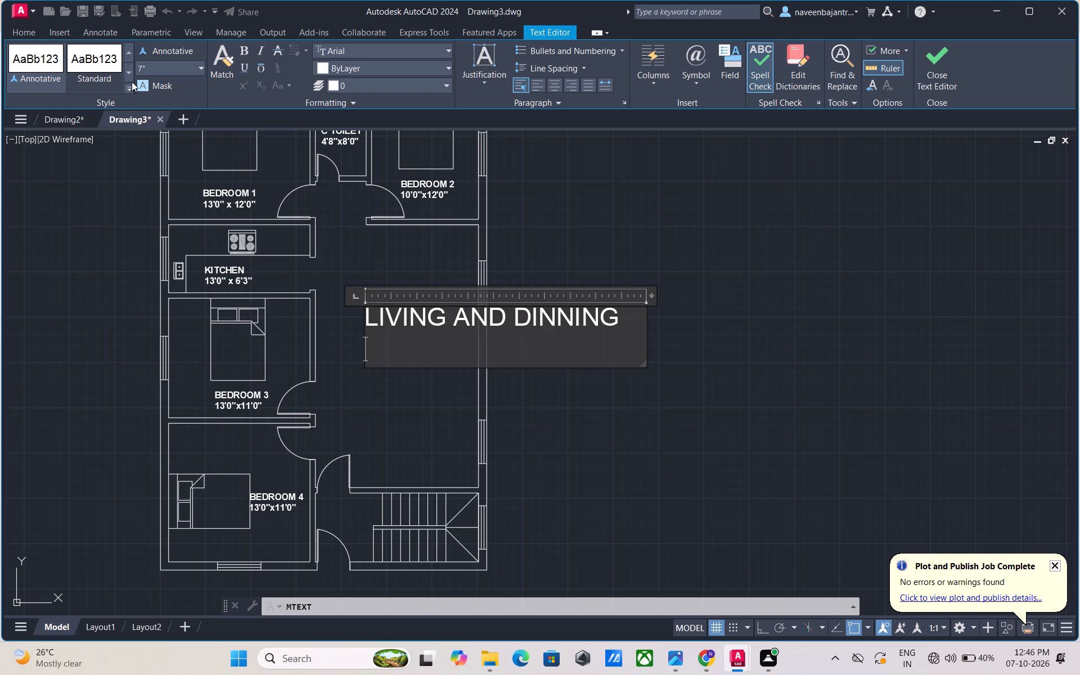
pyautogui.write('15')
pyautogui.press("'")
pyautogui.press('1')
pyautogui.hotkey('shift', '"')
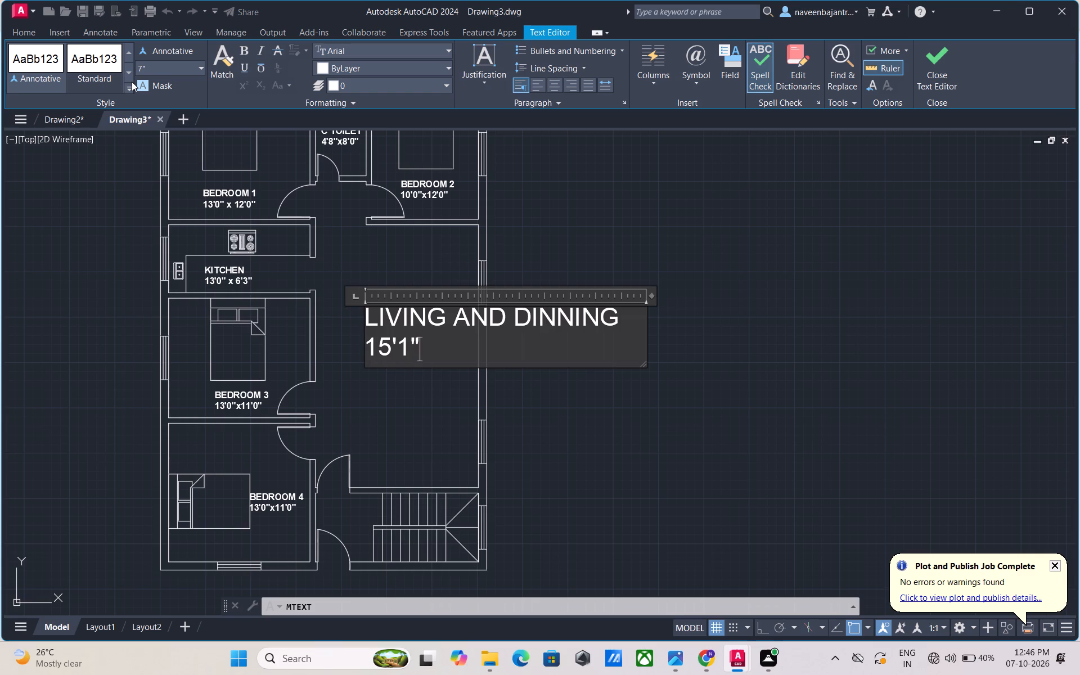
pyautogui.press('x')
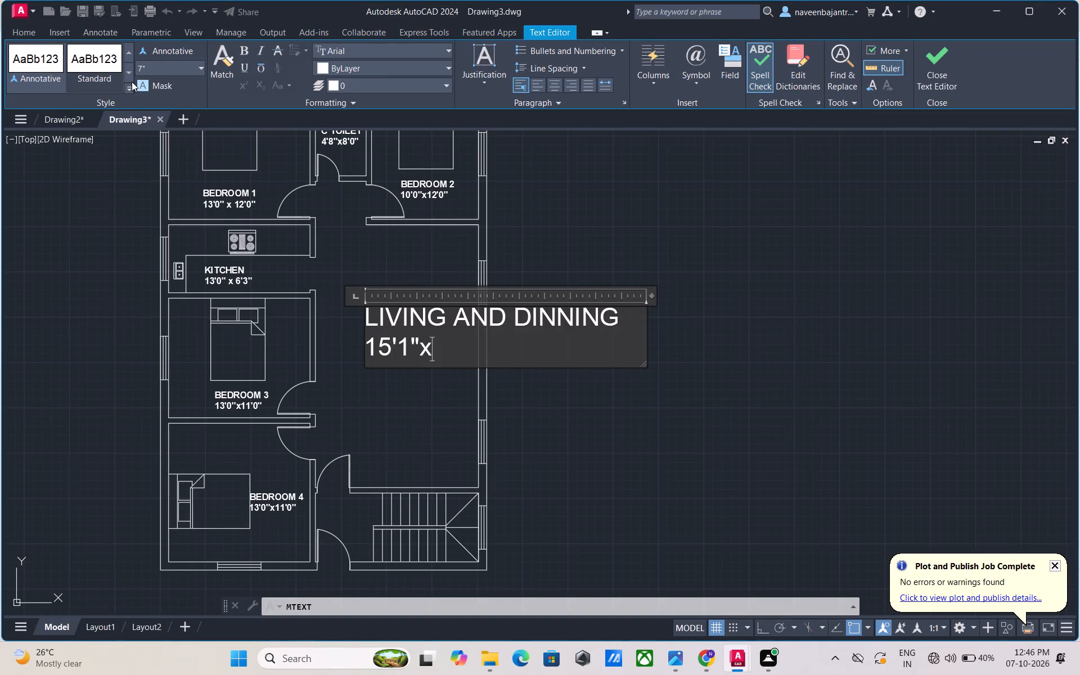
pyautogui.write('24')
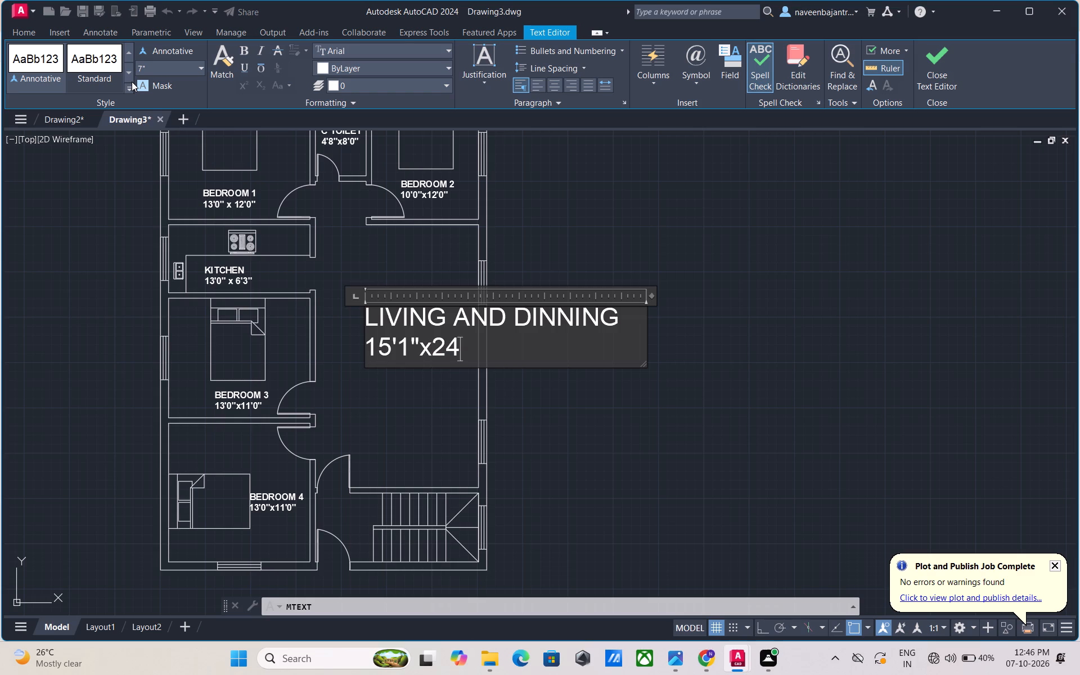
pyautogui.write("'2")
pyautogui.hotkey('shift', '"')
pyautogui.click(370, 344)
pyautogui.press('space')
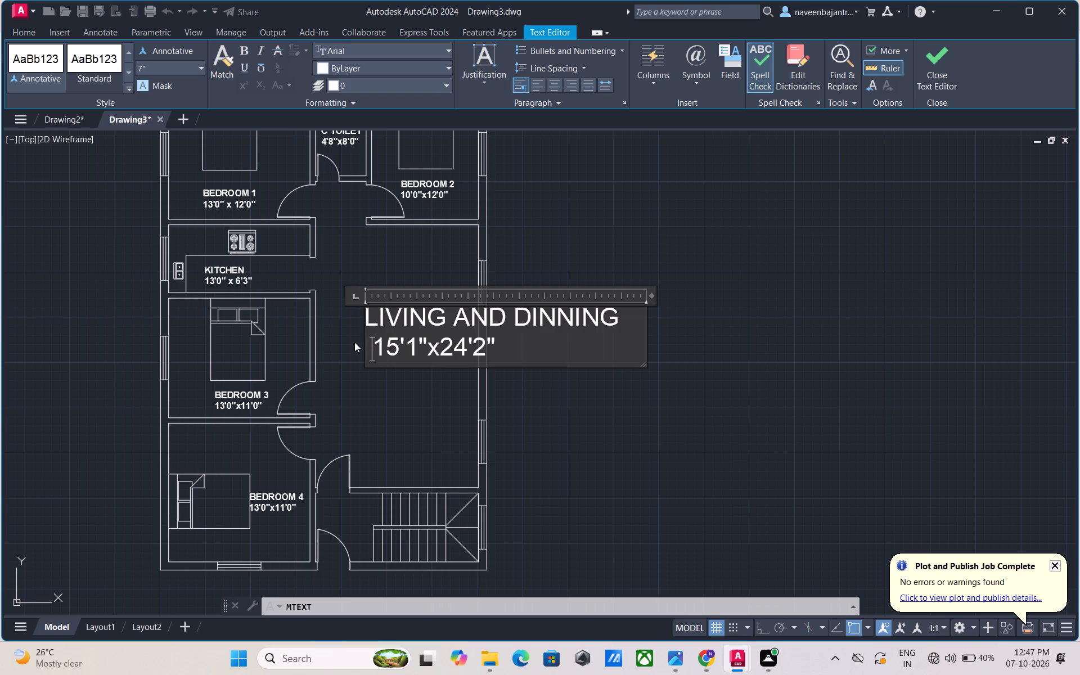
pyautogui.press('space')
pyautogui.press('space')
pyautogui.press('space')
pyautogui.press('space')
pyautogui.press('space')
pyautogui.press('space')
pyautogui.press('space')
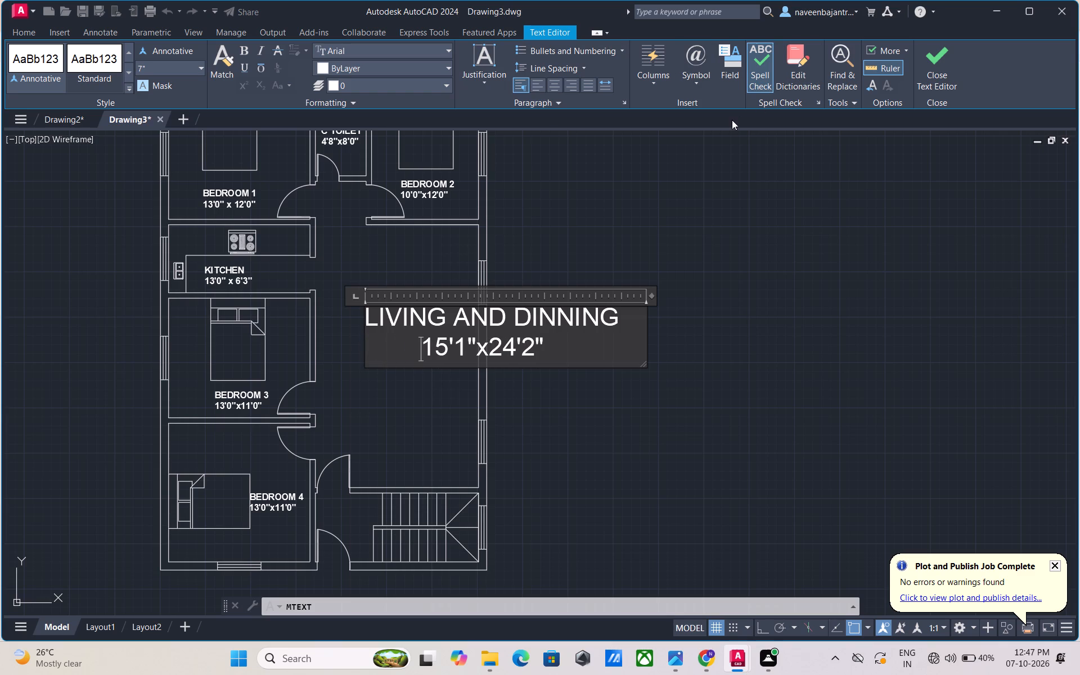
pyautogui.click(948, 74)
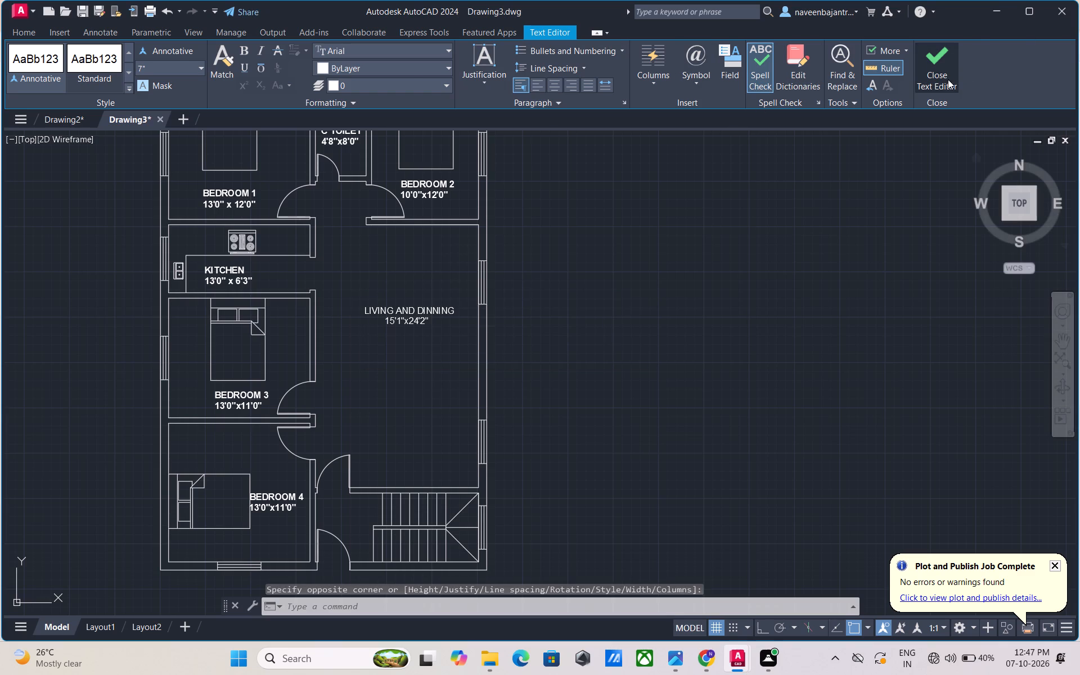
# Make both lines of the LIVING AND DINNING label bold and finish the text edit.
pyautogui.doubleClick(425, 325)
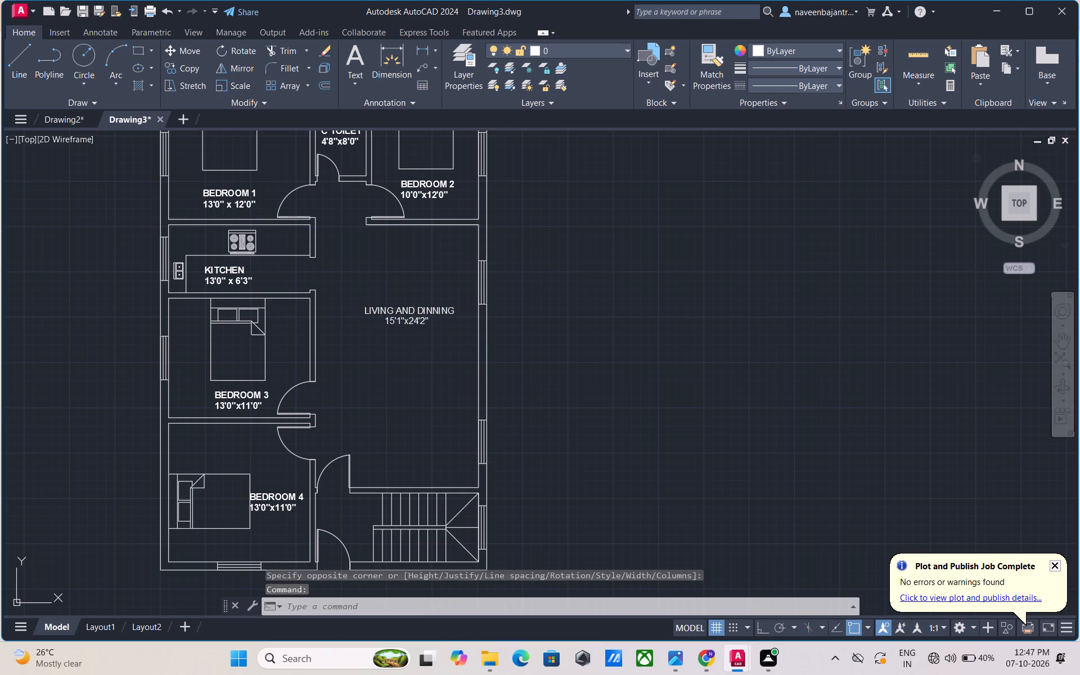
pyautogui.moveTo(436, 325); pyautogui.dragTo(363, 304)
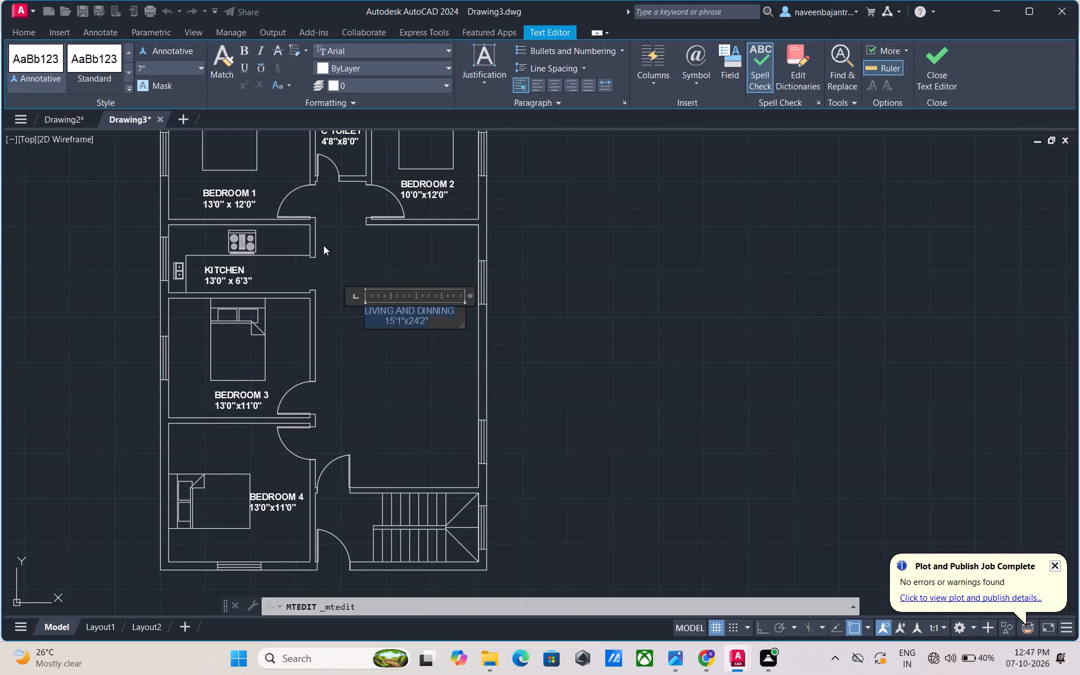
pyautogui.click(242, 53)
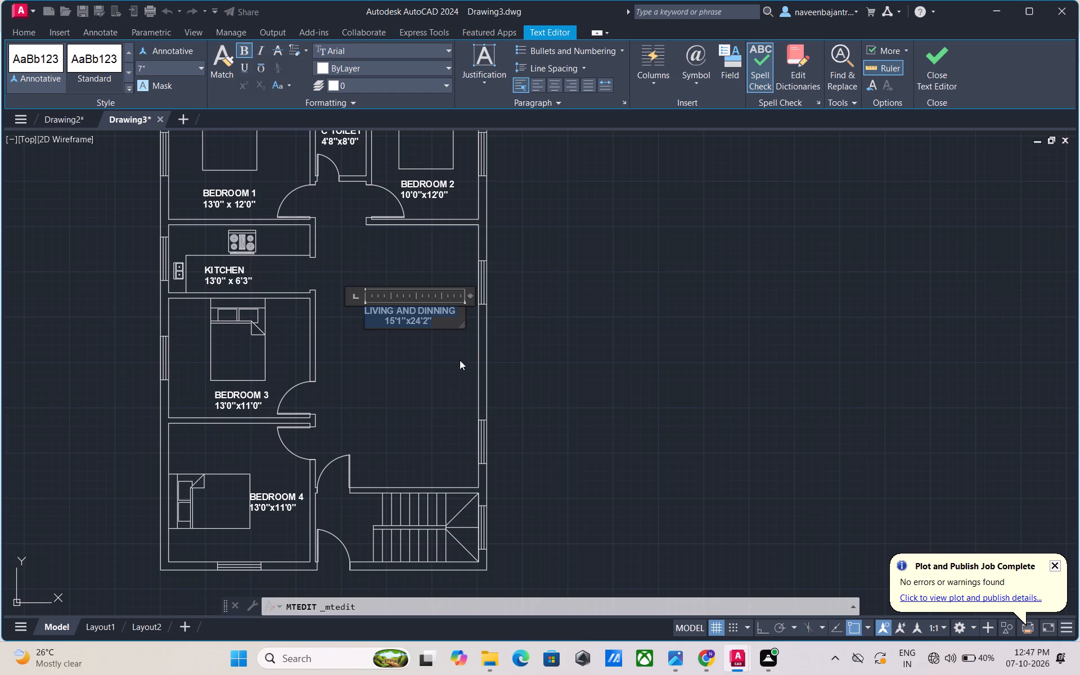
pyautogui.click(927, 67)
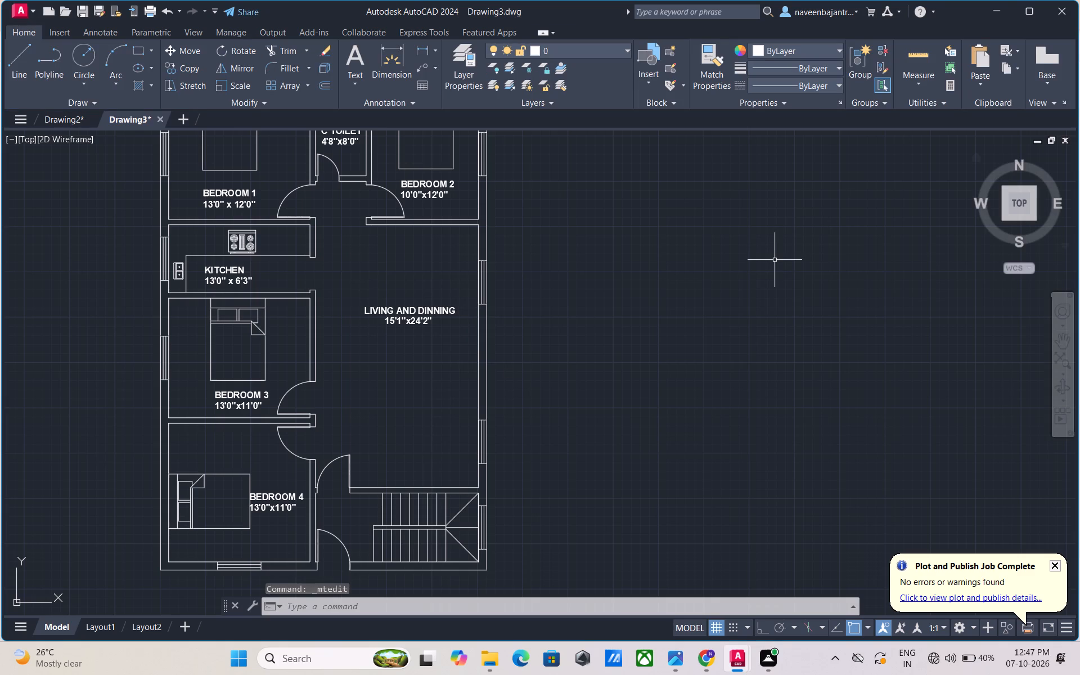
# Dimension the house's overall length along the outer wall on the living room side, placing the dimension line outside the plan.
pyautogui.scroll(-1, 775, 261)
pyautogui.moveTo(709, 253); pyautogui.dragTo(634, 287, button='middle')
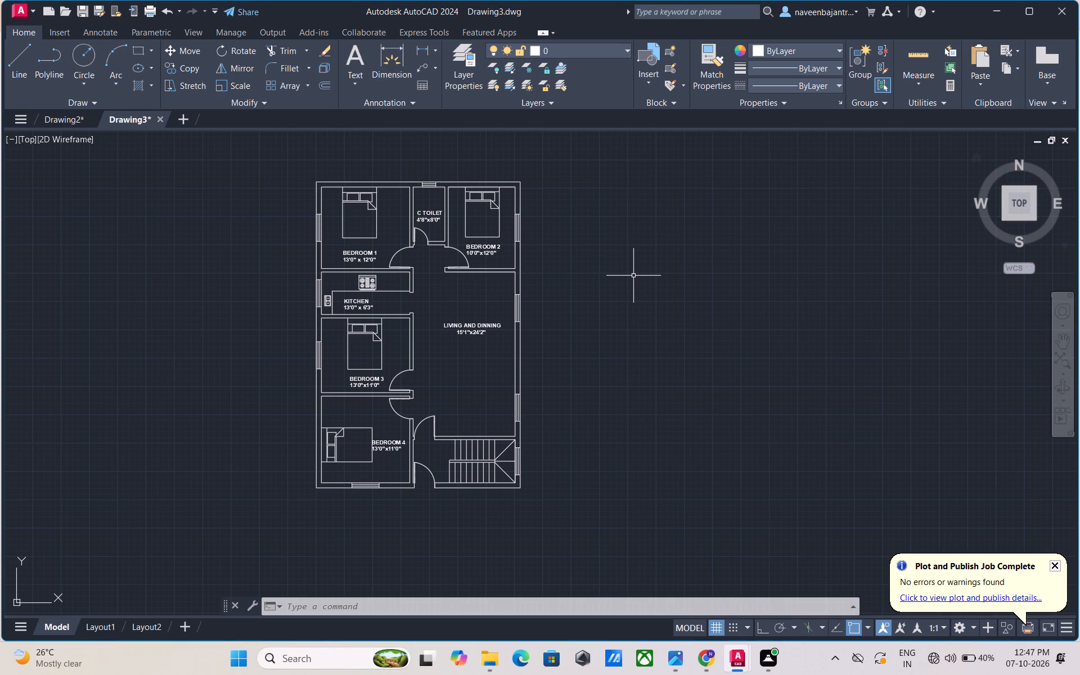
pyautogui.press('Escape')
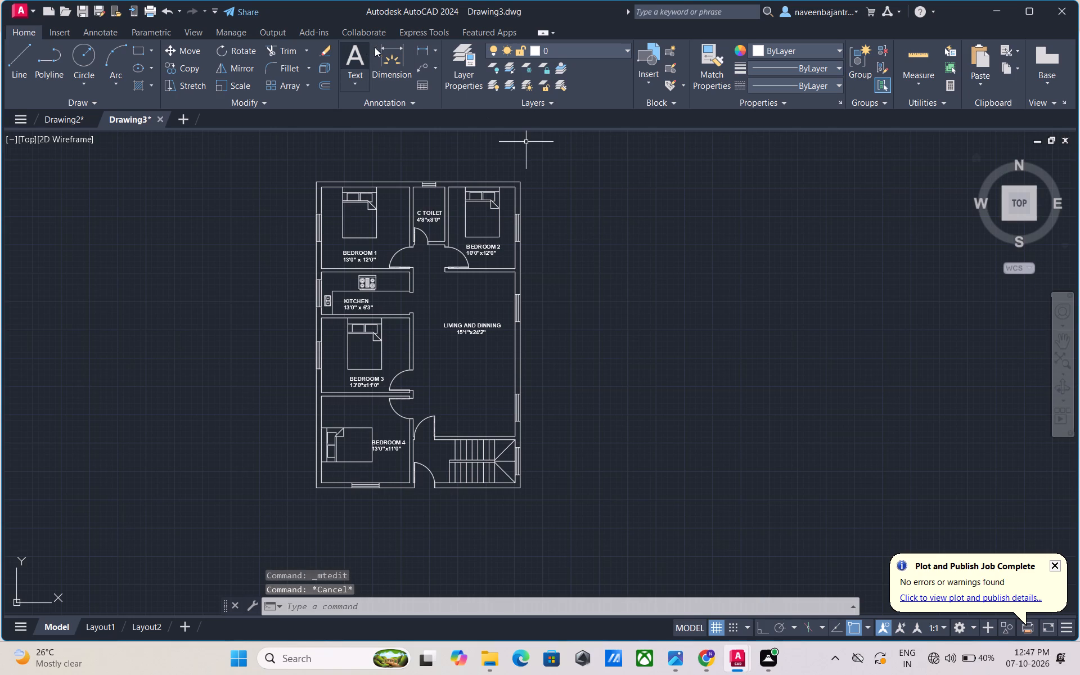
pyautogui.click(381, 51)
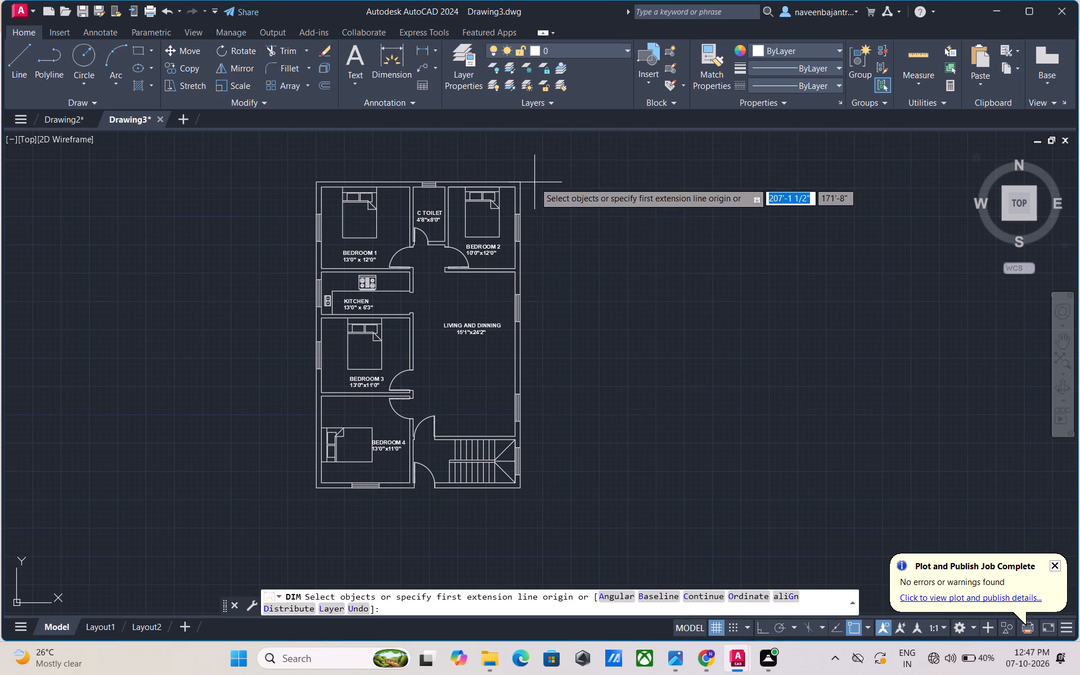
pyautogui.click(521, 184)
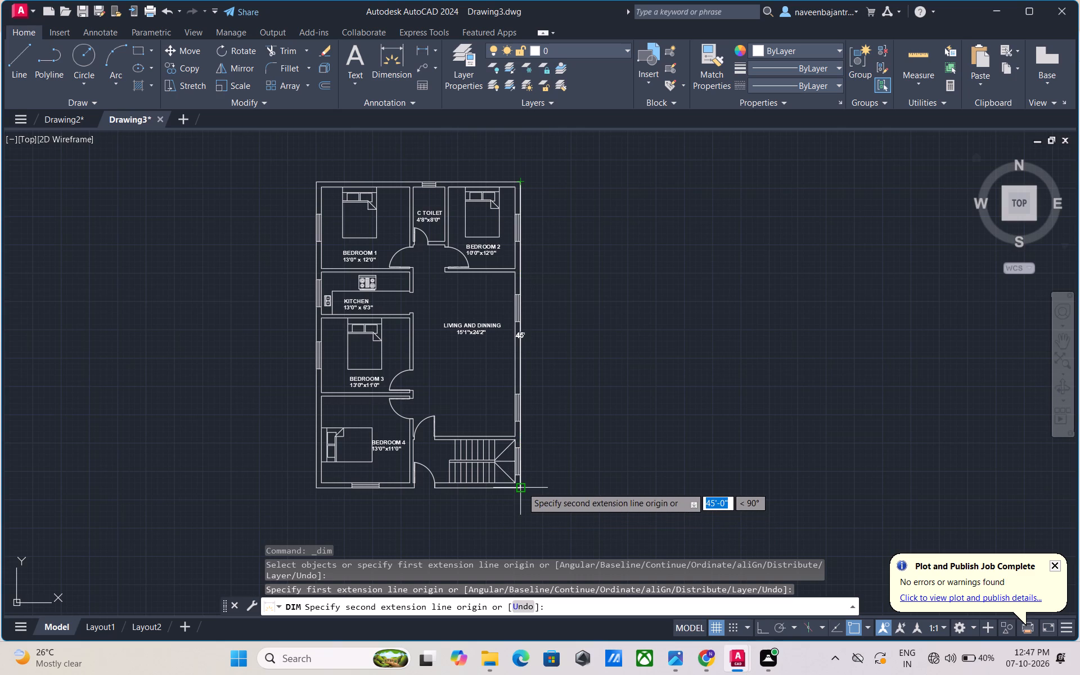
pyautogui.click(520, 489)
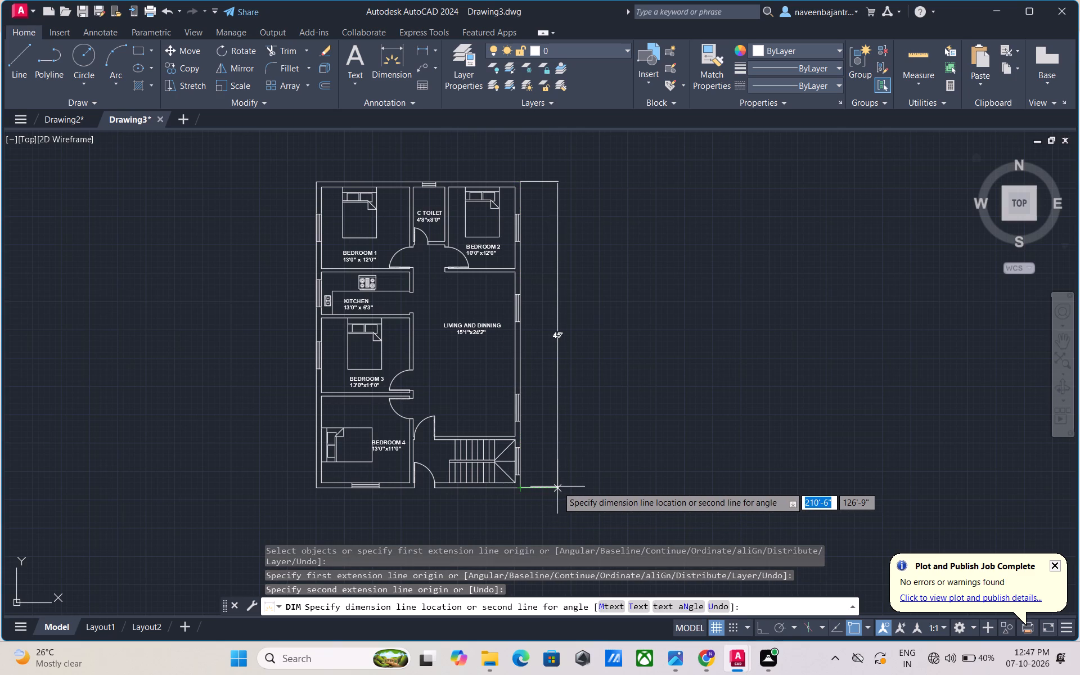
pyautogui.click(557, 487)
pyautogui.press('Escape')
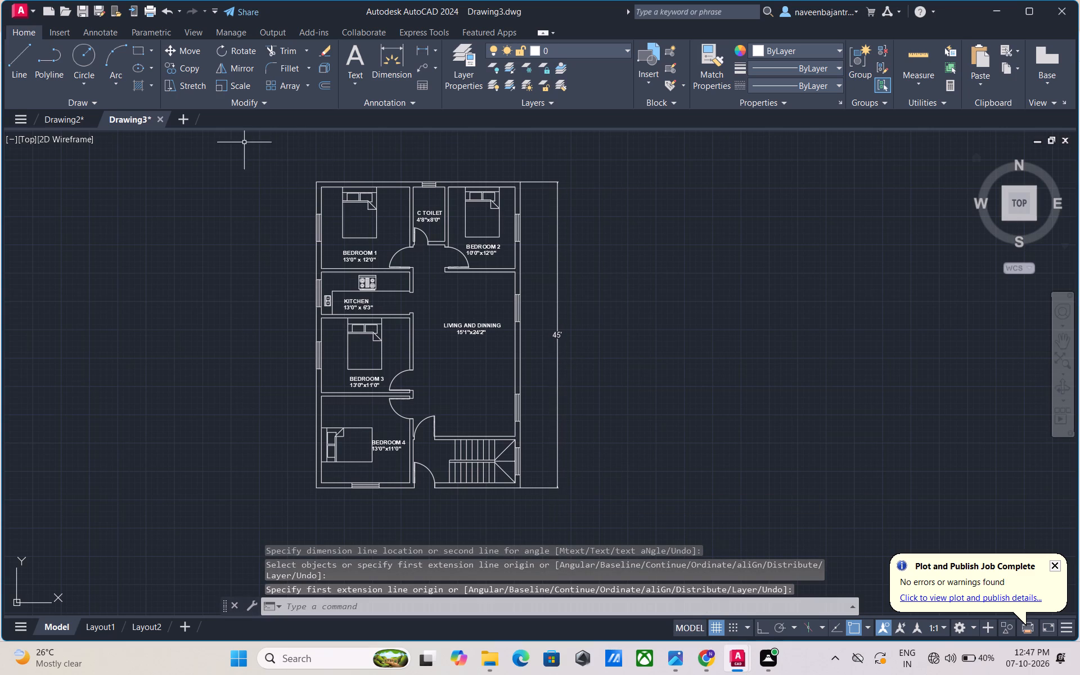
# Dimension the house's overall width along the outer wall behind the bedrooms and toilet, placing the dimension line above the plan.
pyautogui.click(388, 59)
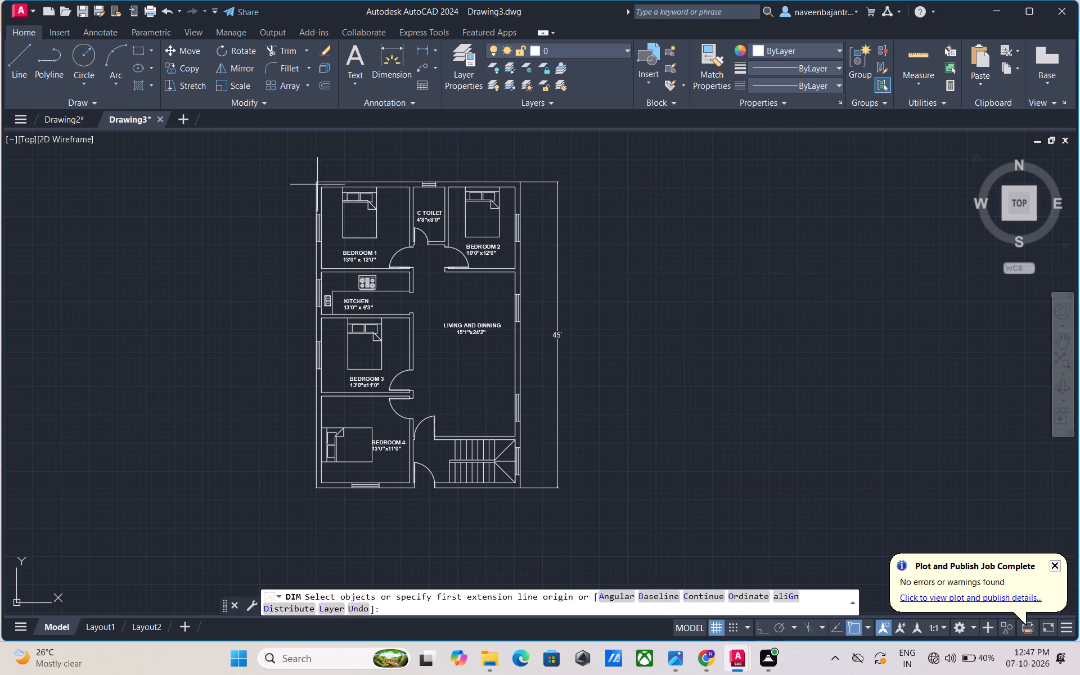
pyautogui.click(313, 183)
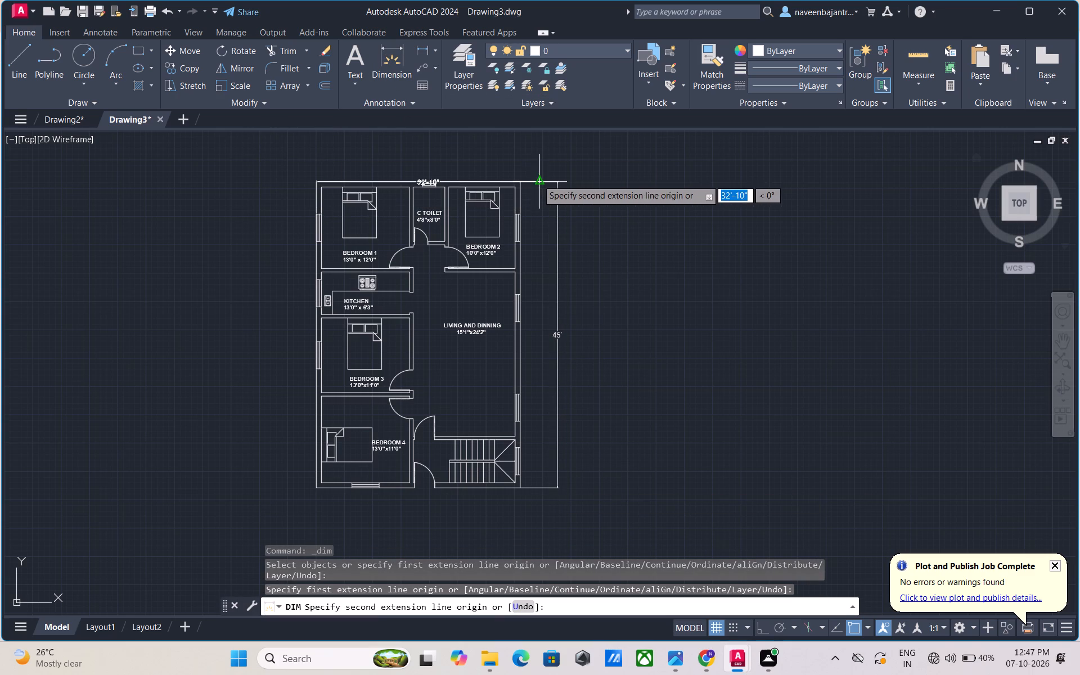
pyautogui.click(520, 184)
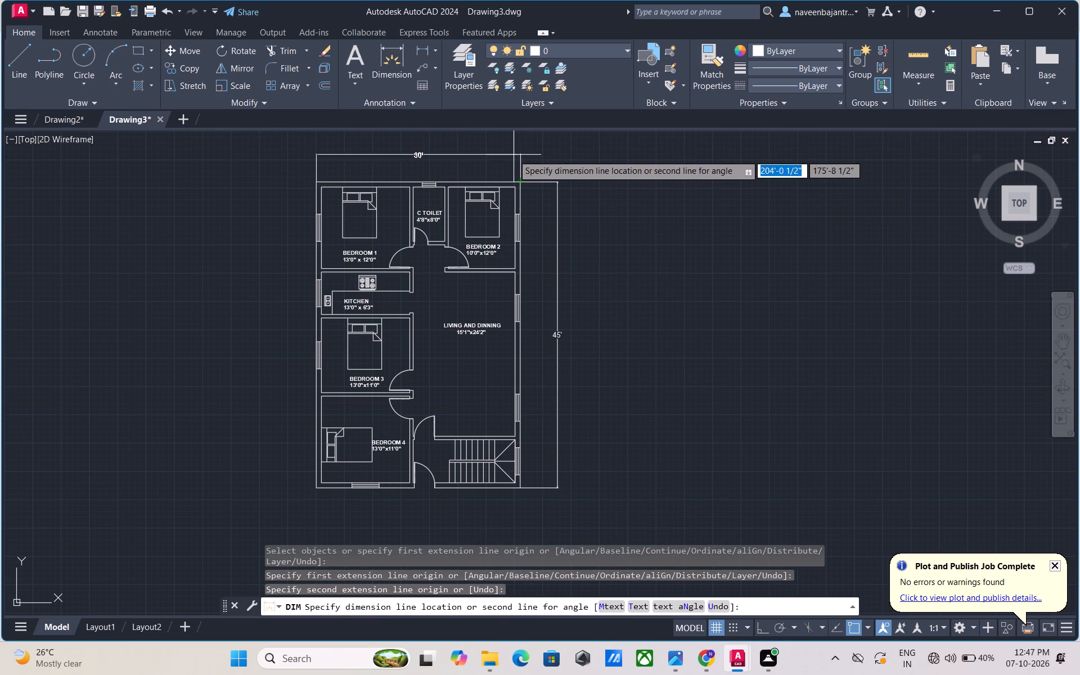
pyautogui.click(513, 154)
pyautogui.press('Escape')
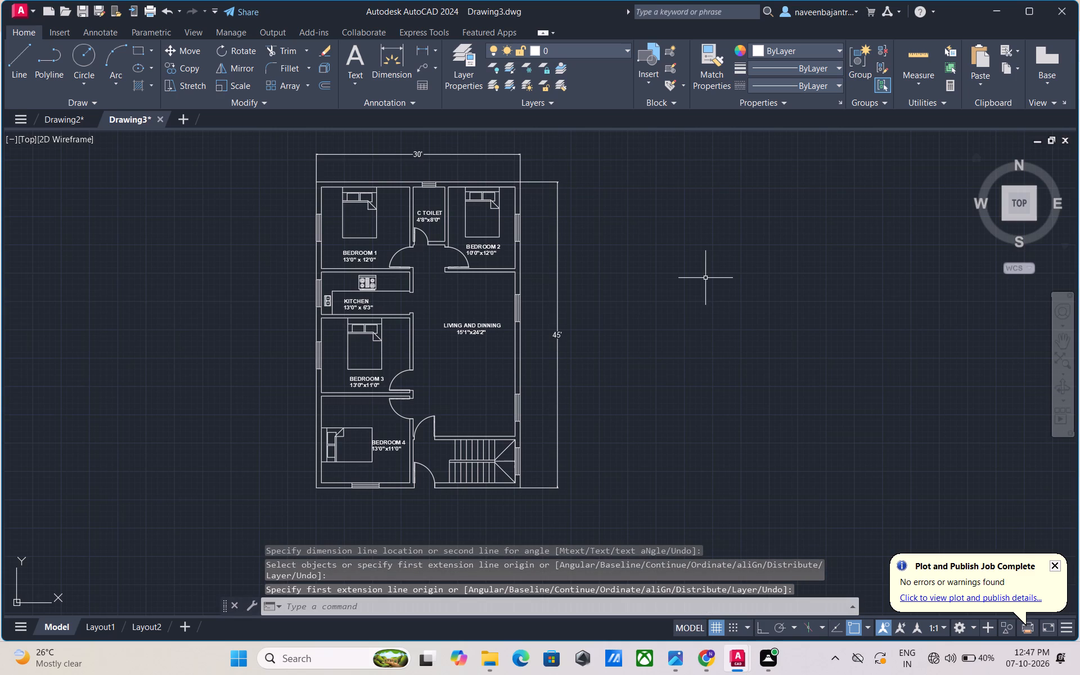
# Turn on Ortho mode so lines are constrained to horizontal and vertical.
pyautogui.press('F8')
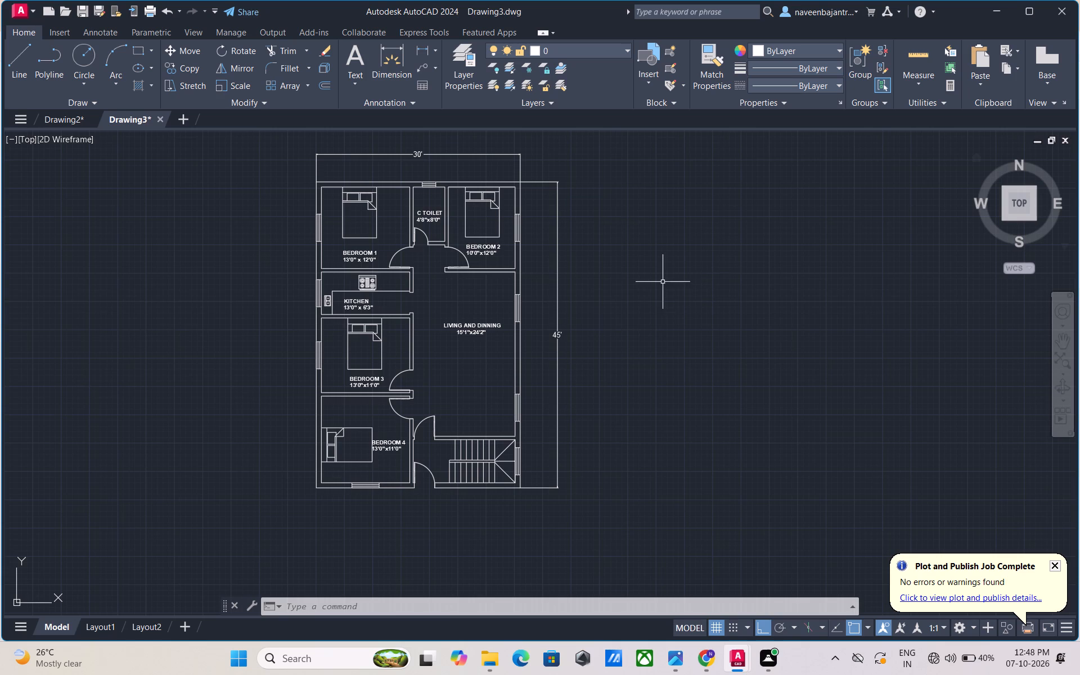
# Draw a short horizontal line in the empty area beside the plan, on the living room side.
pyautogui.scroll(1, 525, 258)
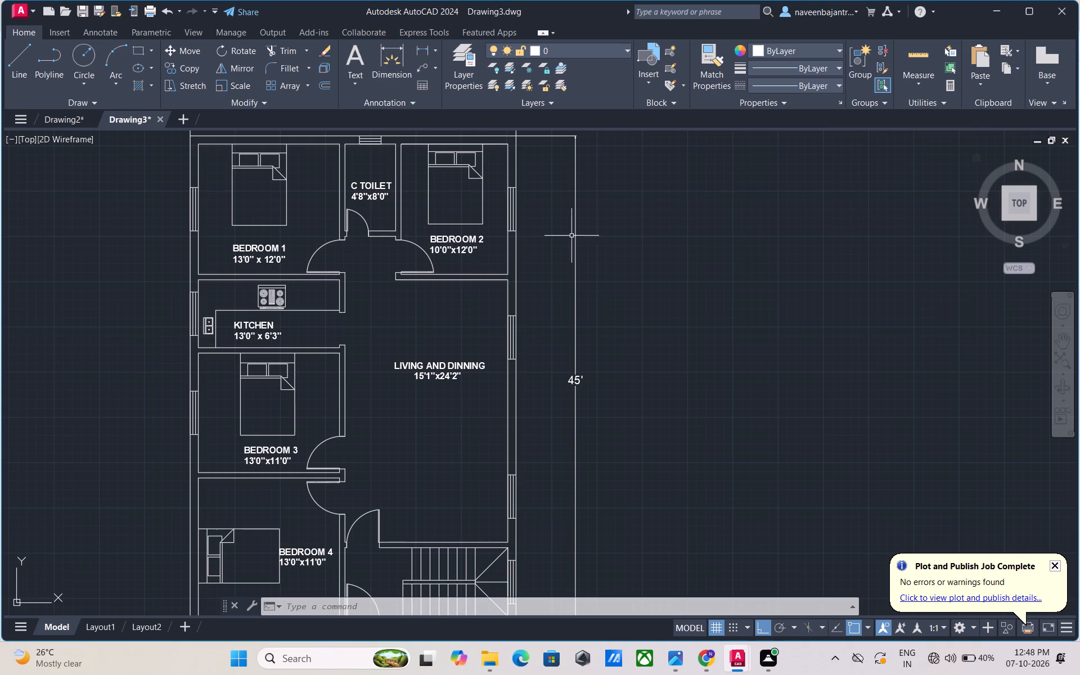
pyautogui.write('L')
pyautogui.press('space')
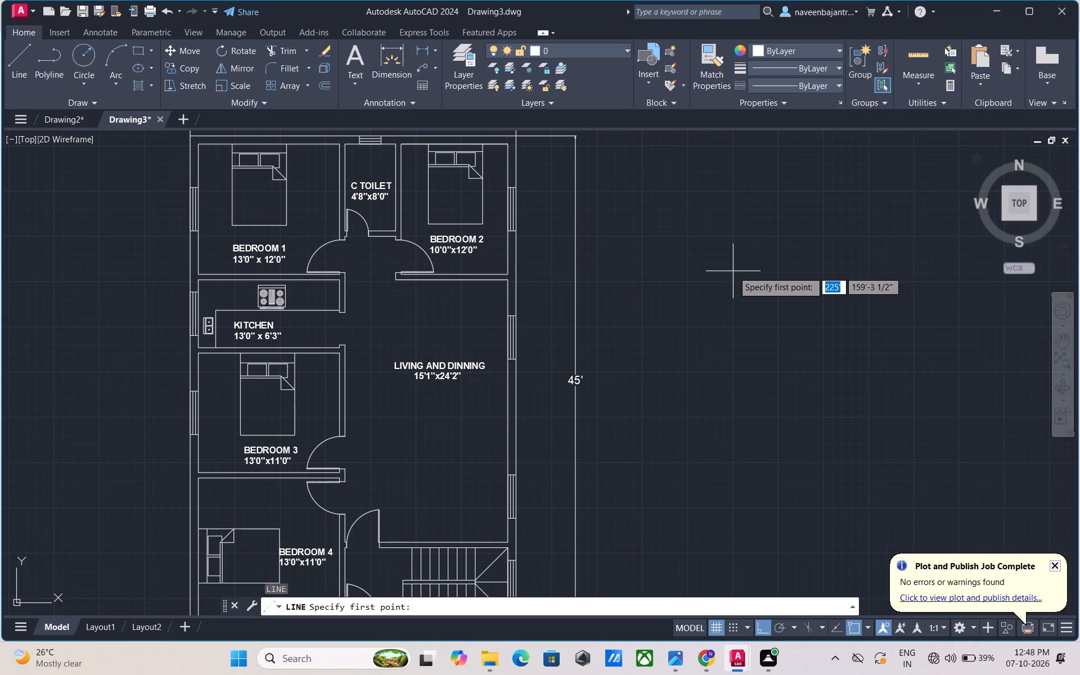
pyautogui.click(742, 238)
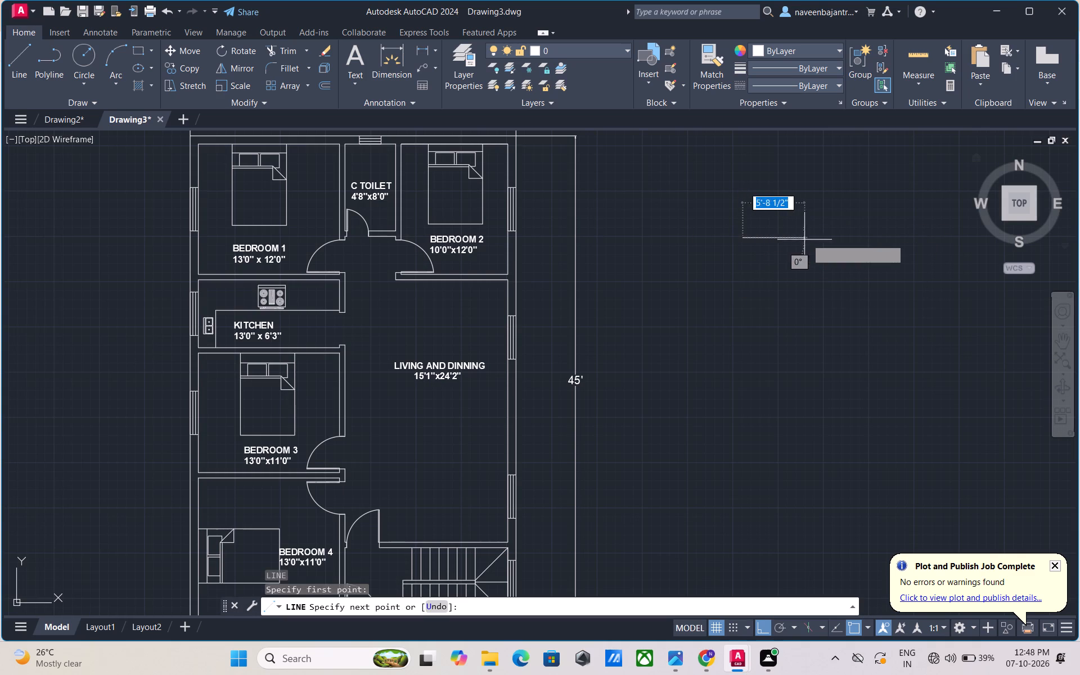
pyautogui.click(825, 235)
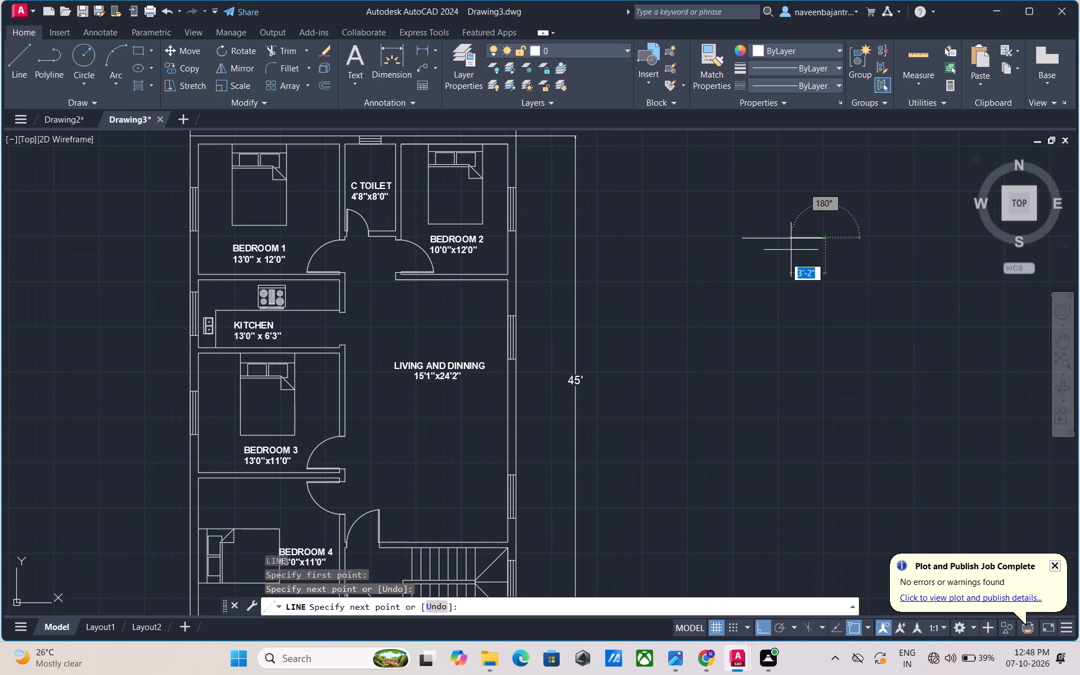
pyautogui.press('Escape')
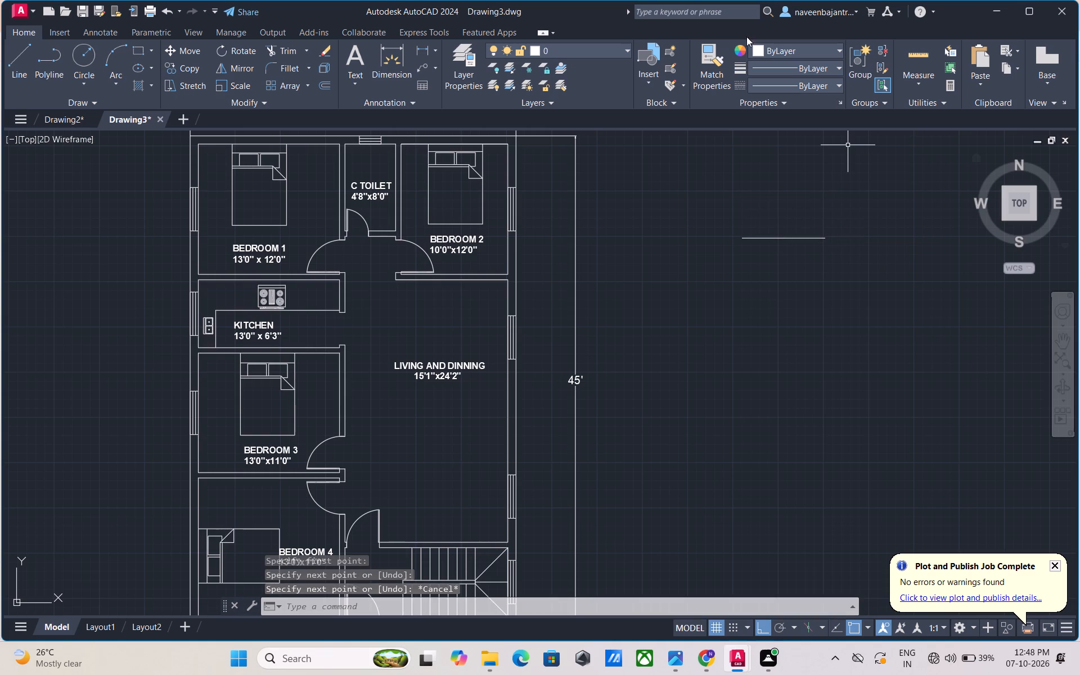
# Set the current object colour to Cyan.
pyautogui.click(739, 49)
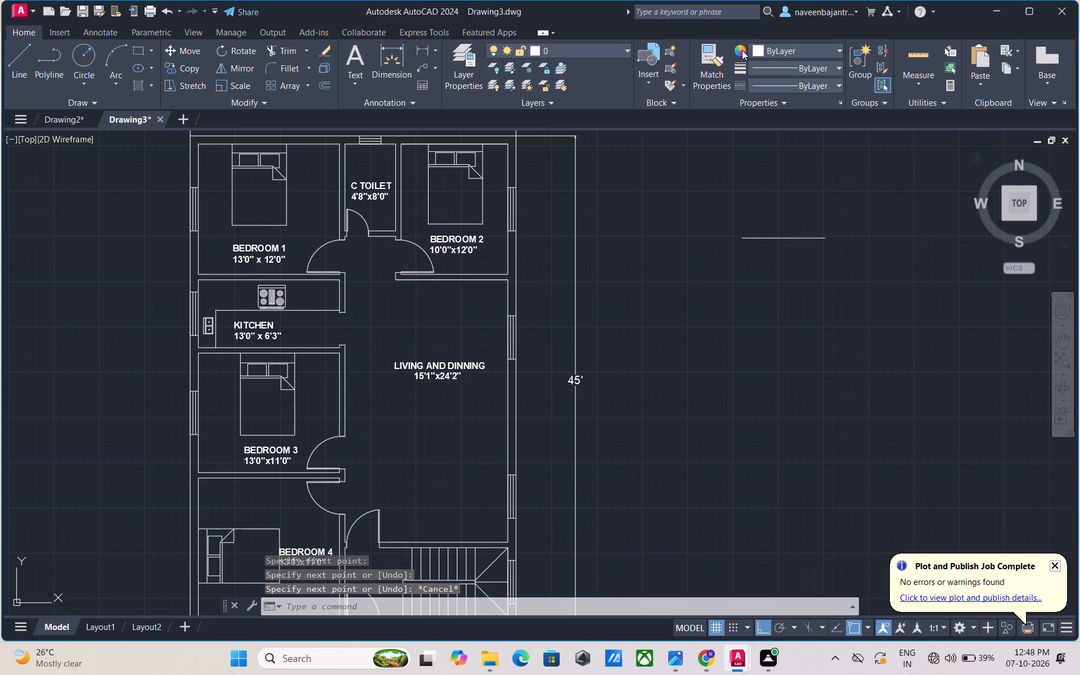
pyautogui.click(739, 50)
pyautogui.click(764, 49)
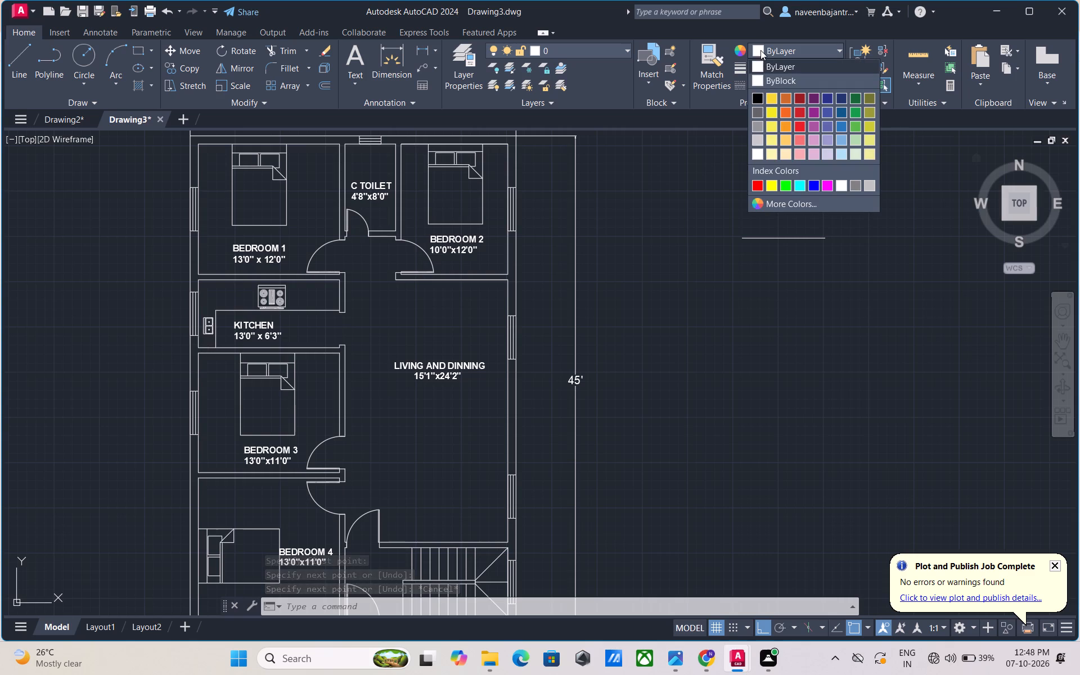
pyautogui.click(799, 186)
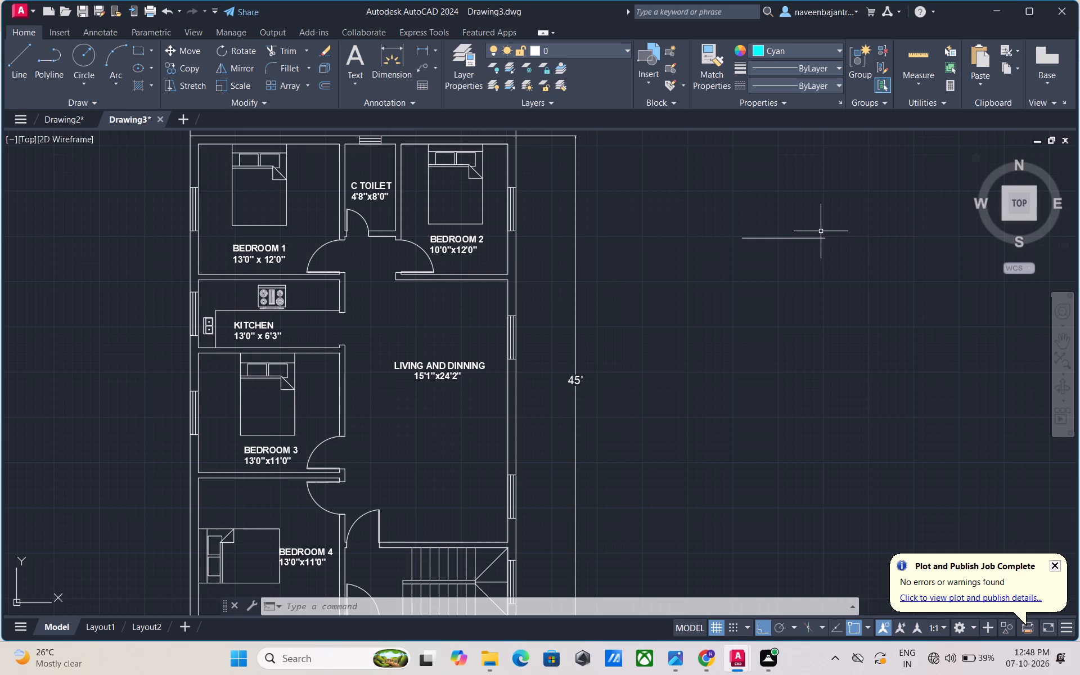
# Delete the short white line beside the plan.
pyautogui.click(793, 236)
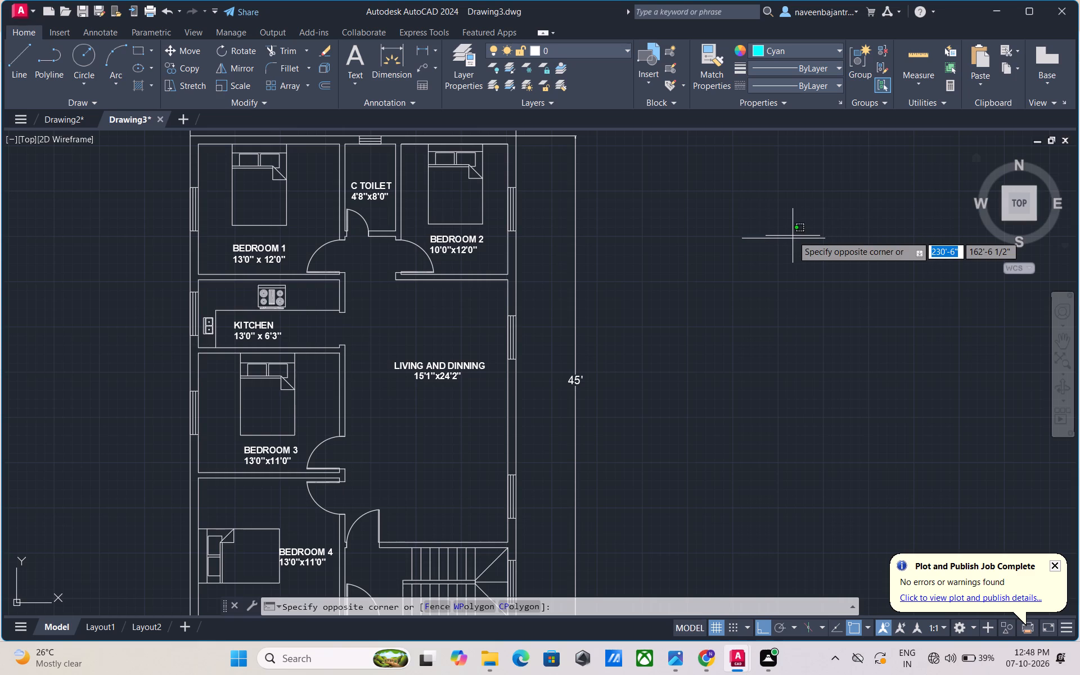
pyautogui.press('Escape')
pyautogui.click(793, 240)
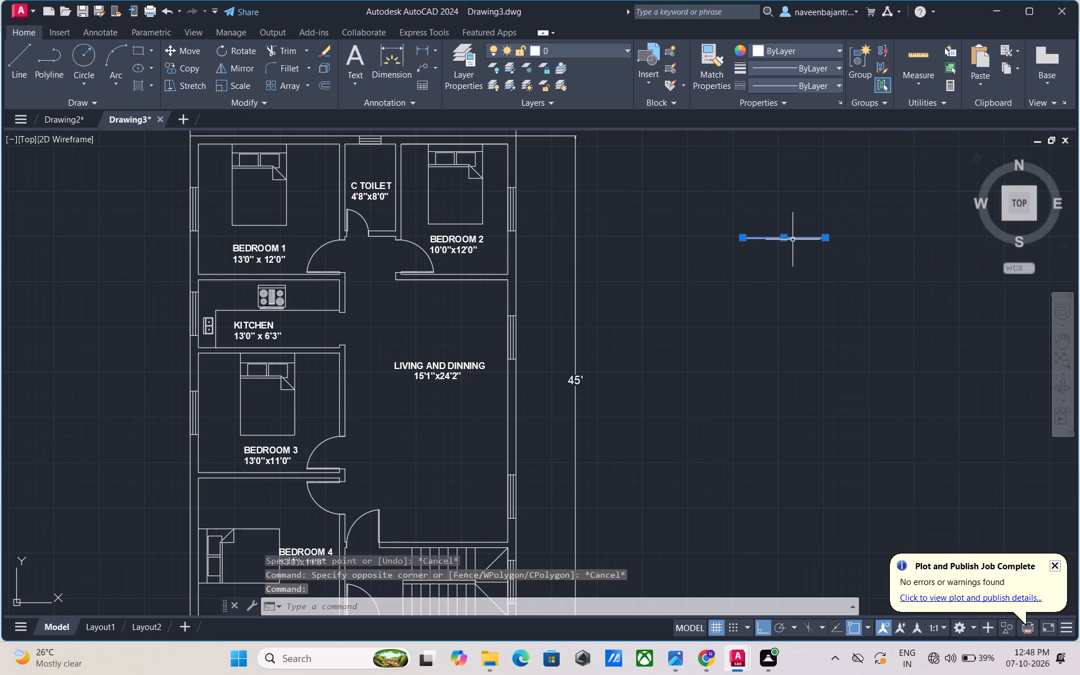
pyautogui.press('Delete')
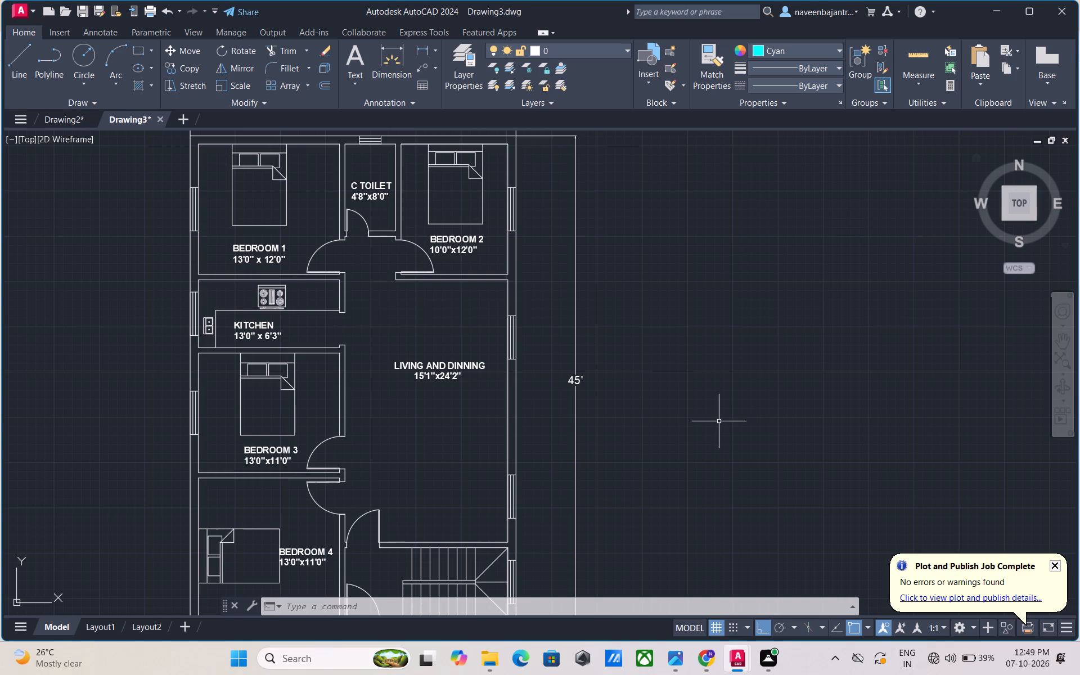
# Draw a horizontal cyan sample line about 9'-9" long in the empty area beside Bedroom 2.
pyautogui.scroll(-1, 694, 398)
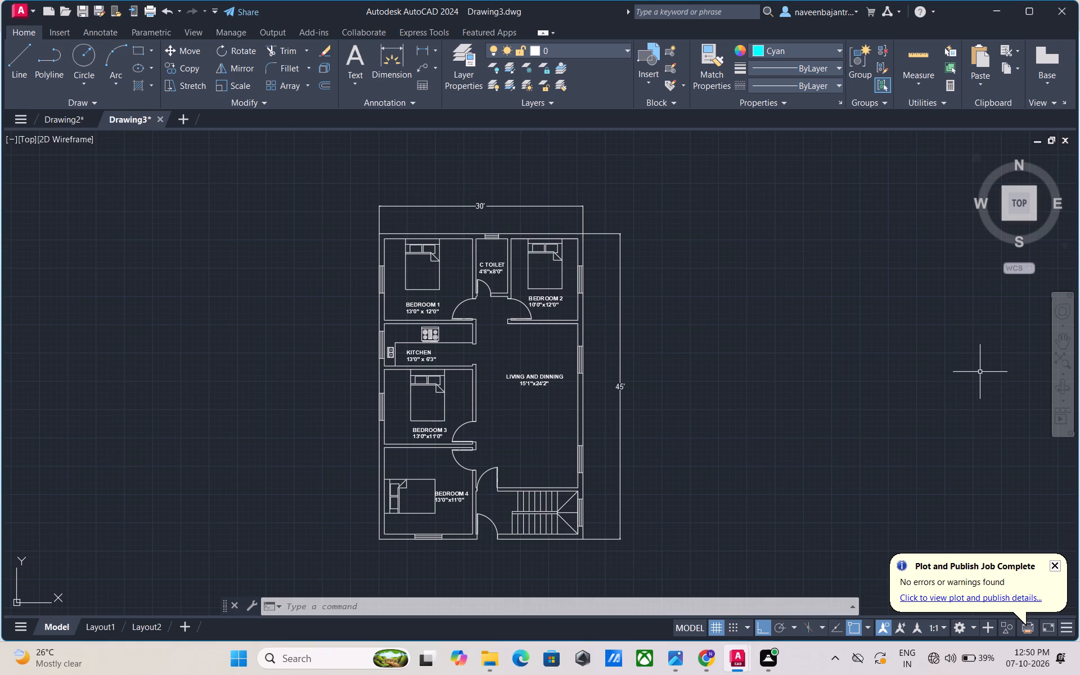
pyautogui.scroll(2, 782, 308)
pyautogui.scroll(-1, 672, 321)
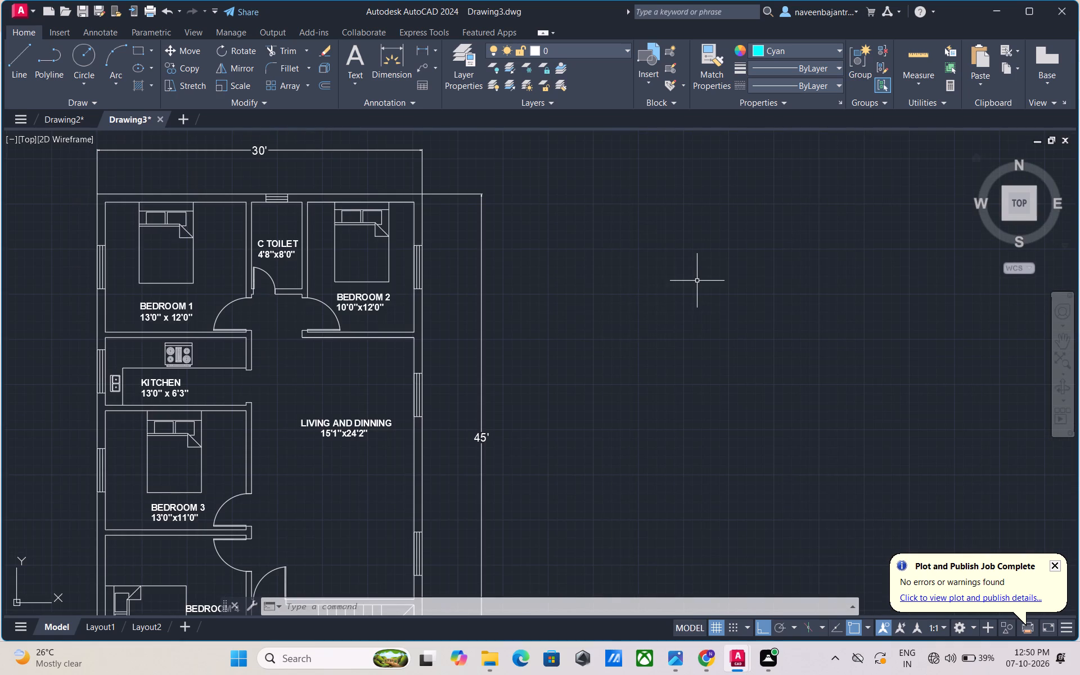
pyautogui.click(706, 281)
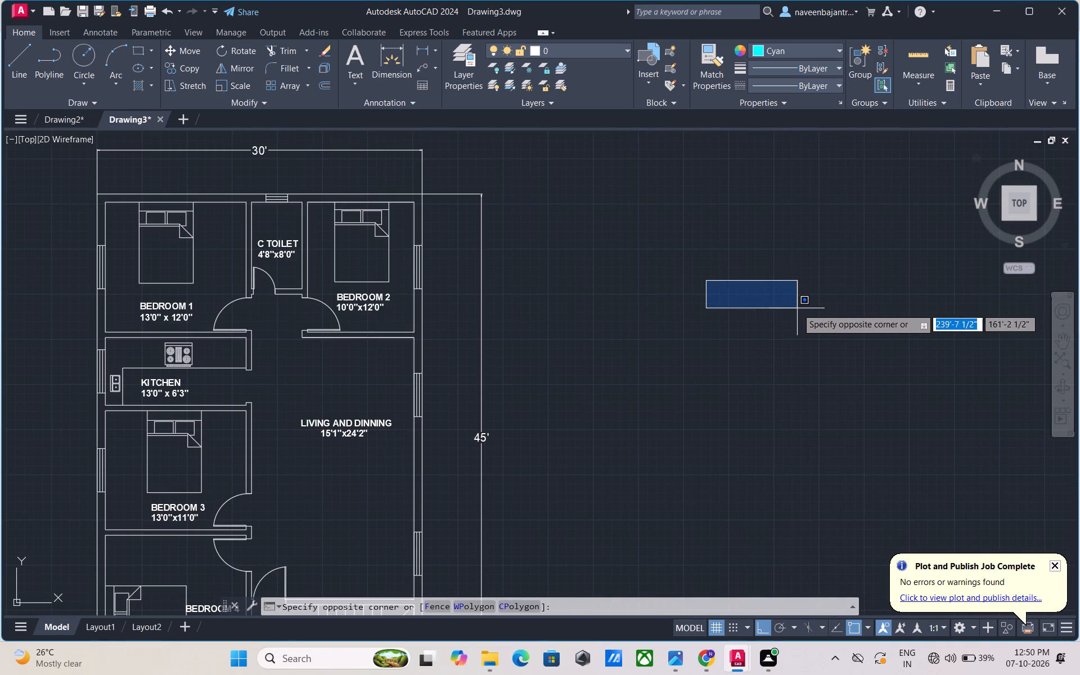
pyautogui.press('Escape')
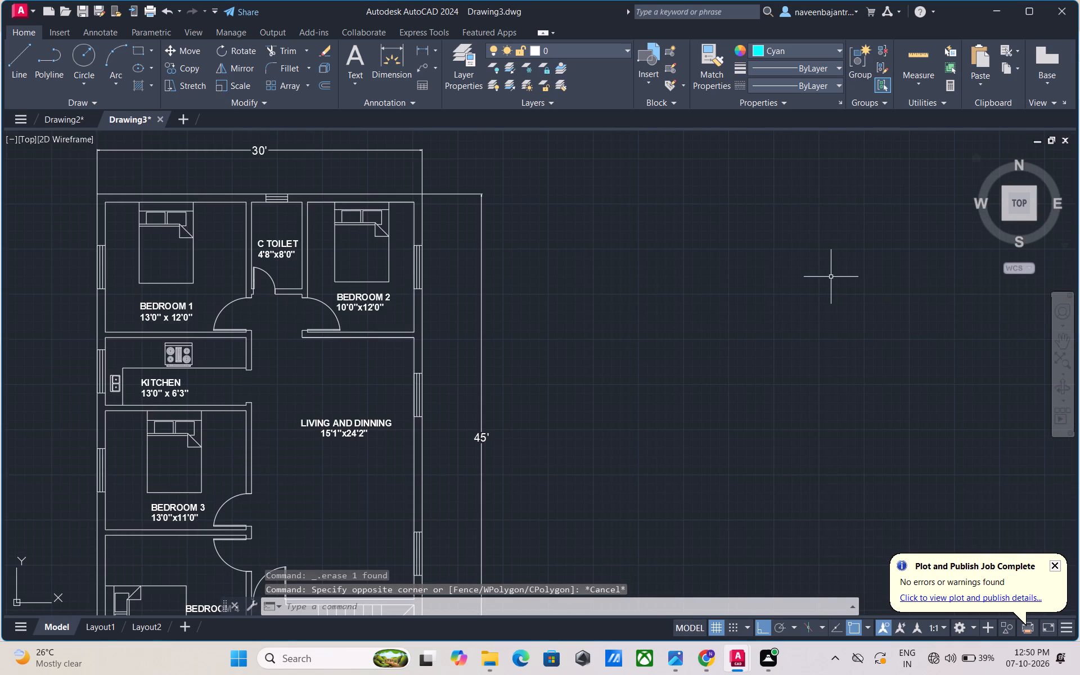
pyautogui.press('l')
pyautogui.press('space')
pyautogui.click(669, 277)
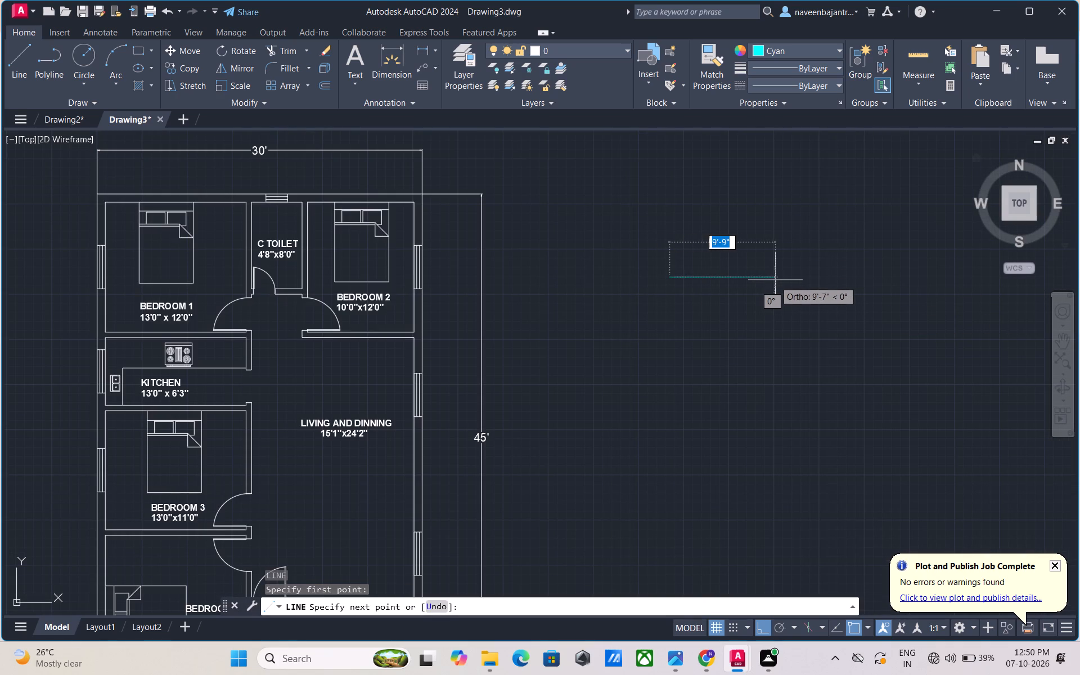
pyautogui.click(776, 280)
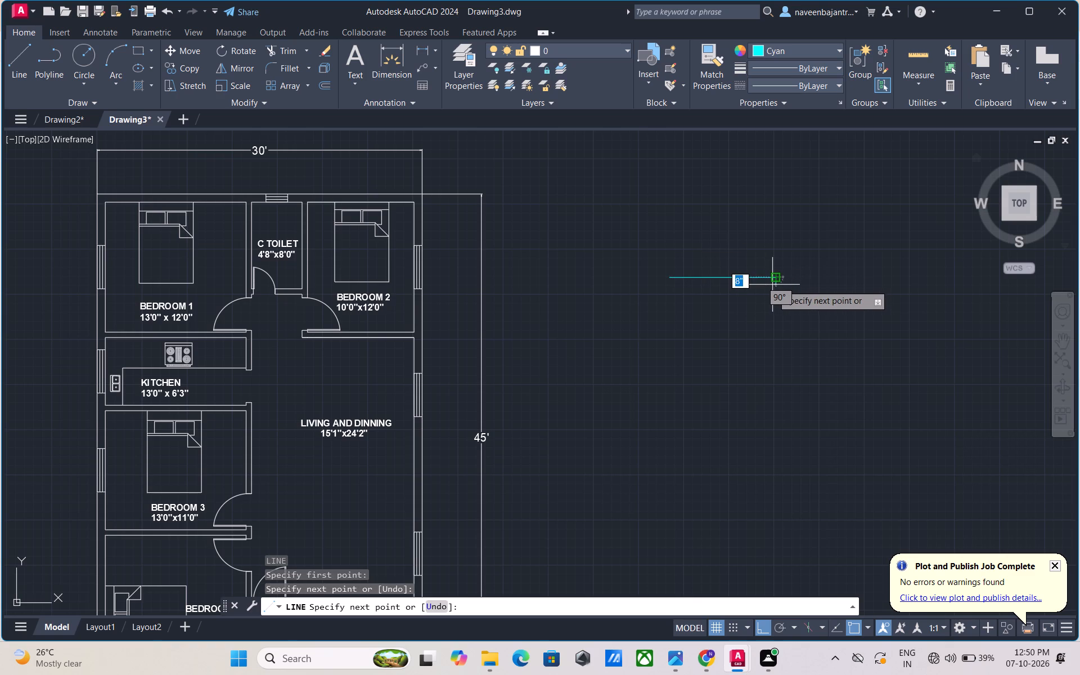
pyautogui.press('Escape')
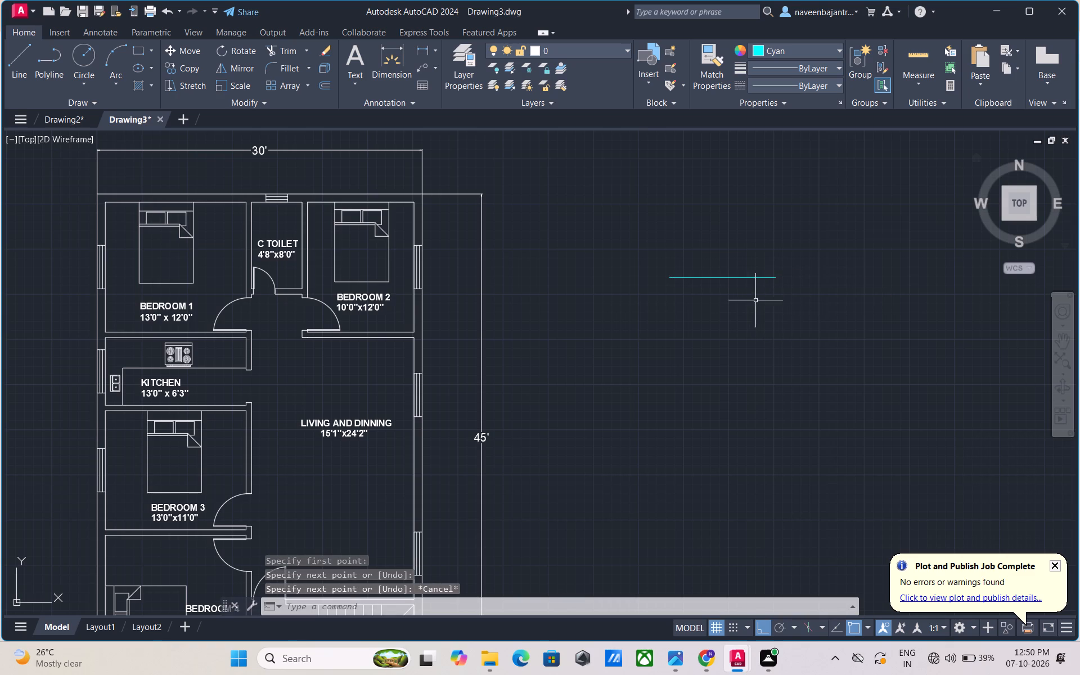
# Match the cyan sample line's properties onto the inner pane line of Bedroom 2's outer-wall window.
pyautogui.click(718, 85)
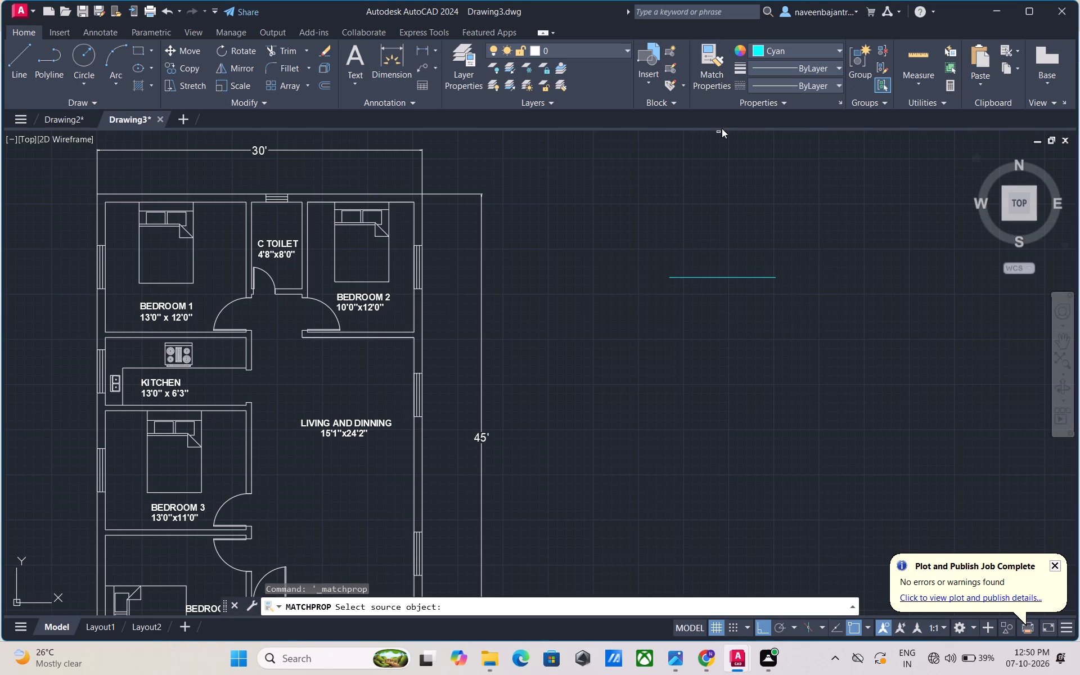
pyautogui.click(716, 277)
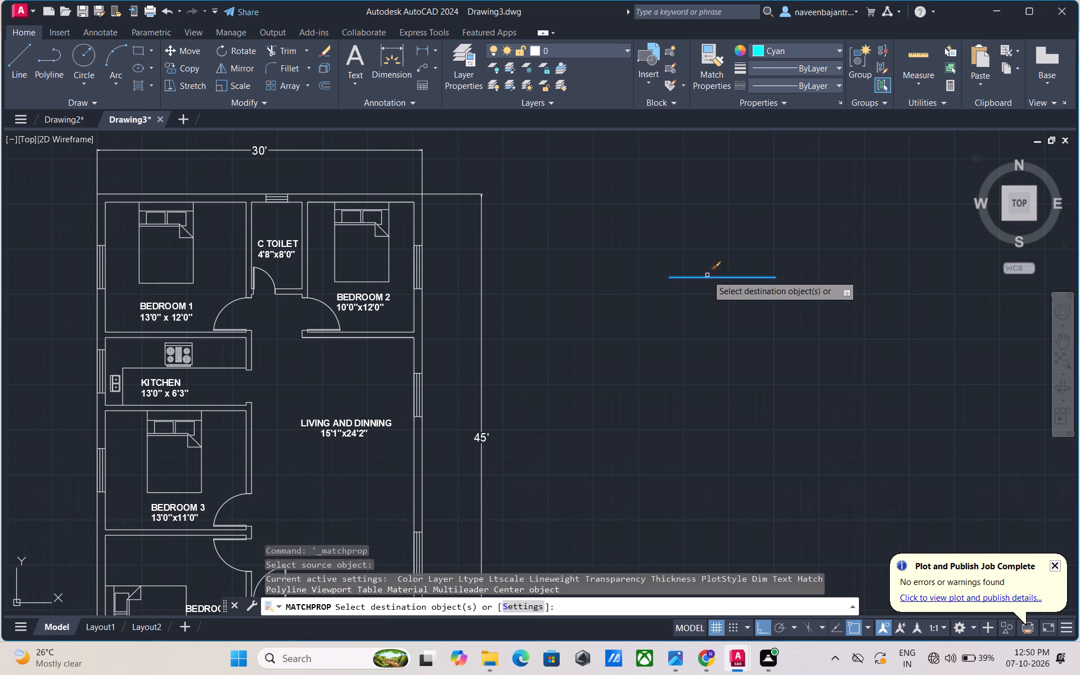
pyautogui.scroll(2, 426, 267)
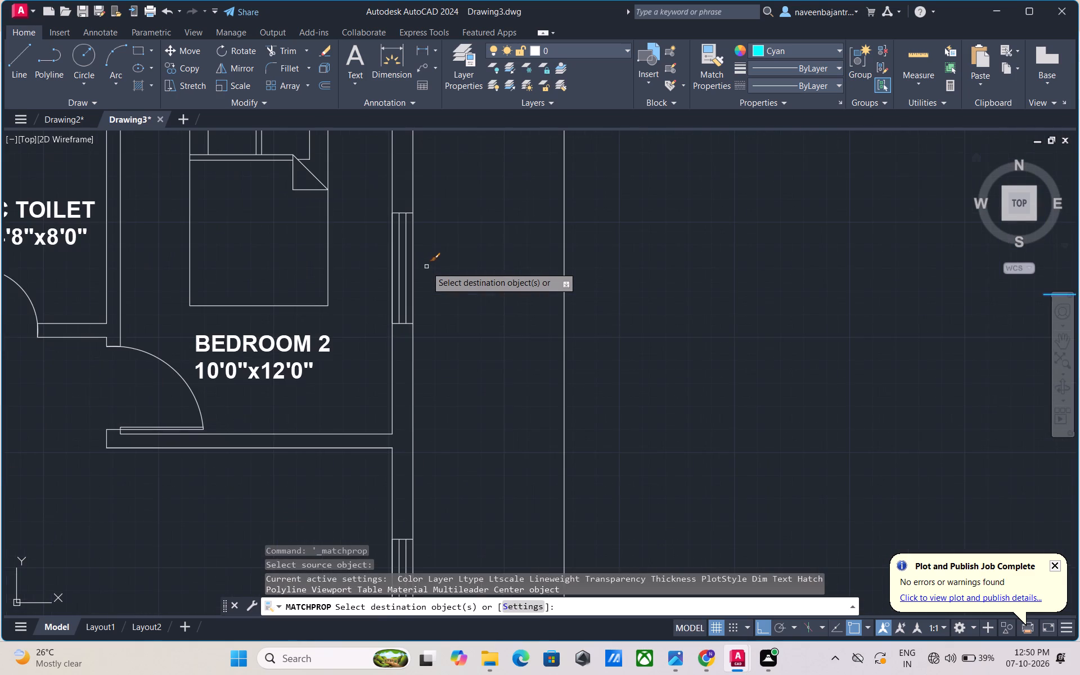
pyautogui.scroll(2, 425, 267)
pyautogui.click(355, 263)
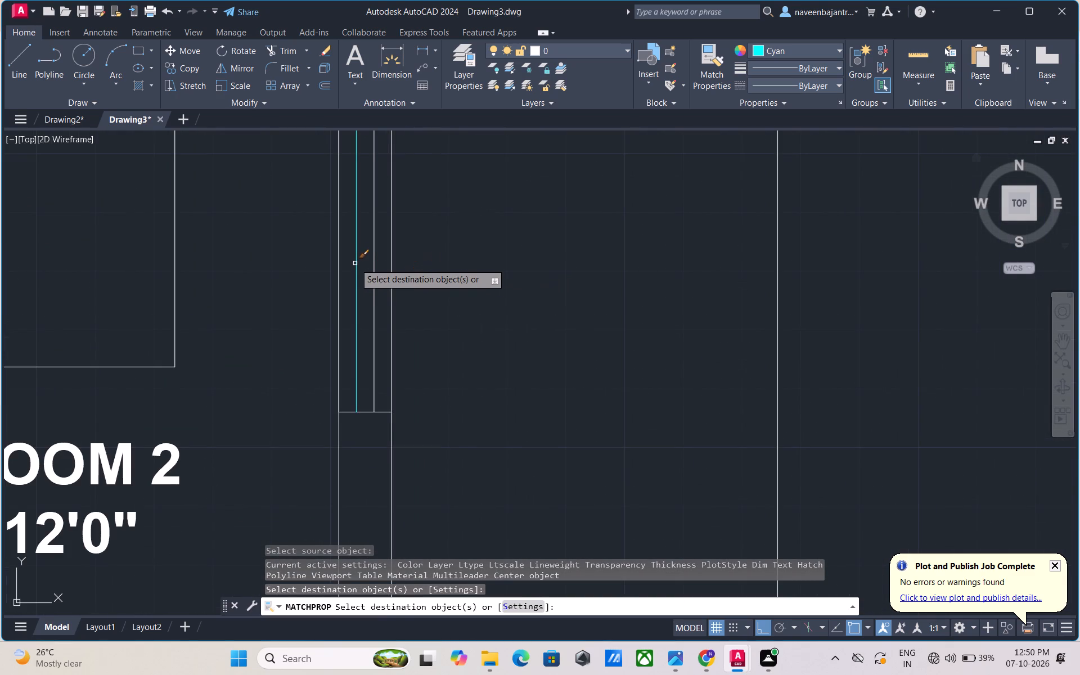
pyautogui.click(371, 265)
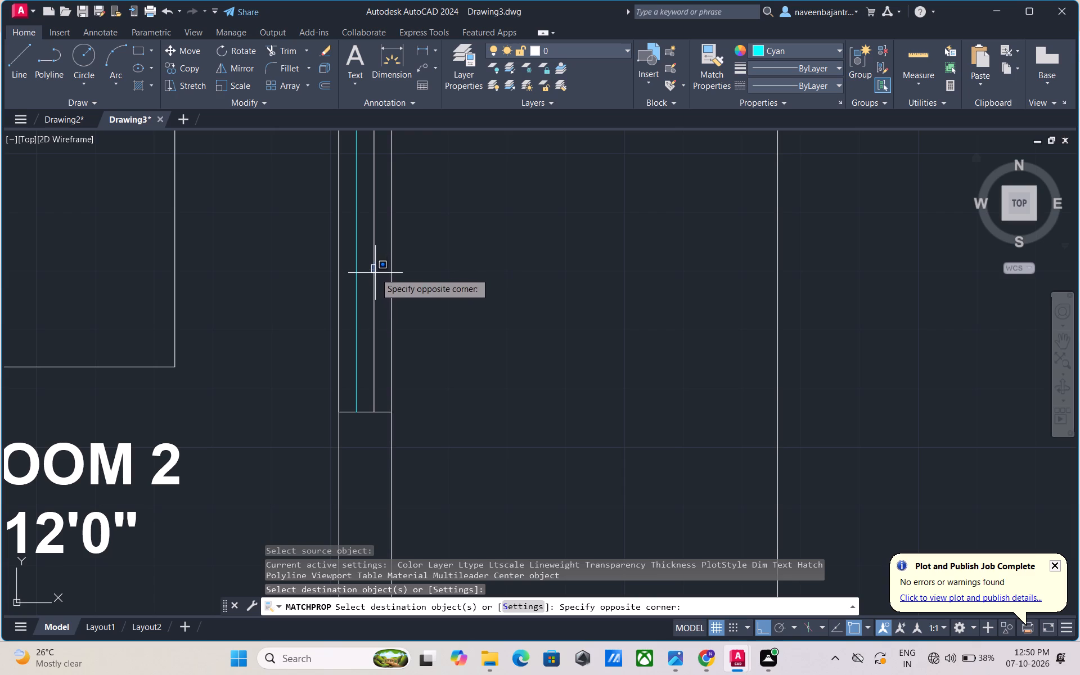
pyautogui.press('Escape')
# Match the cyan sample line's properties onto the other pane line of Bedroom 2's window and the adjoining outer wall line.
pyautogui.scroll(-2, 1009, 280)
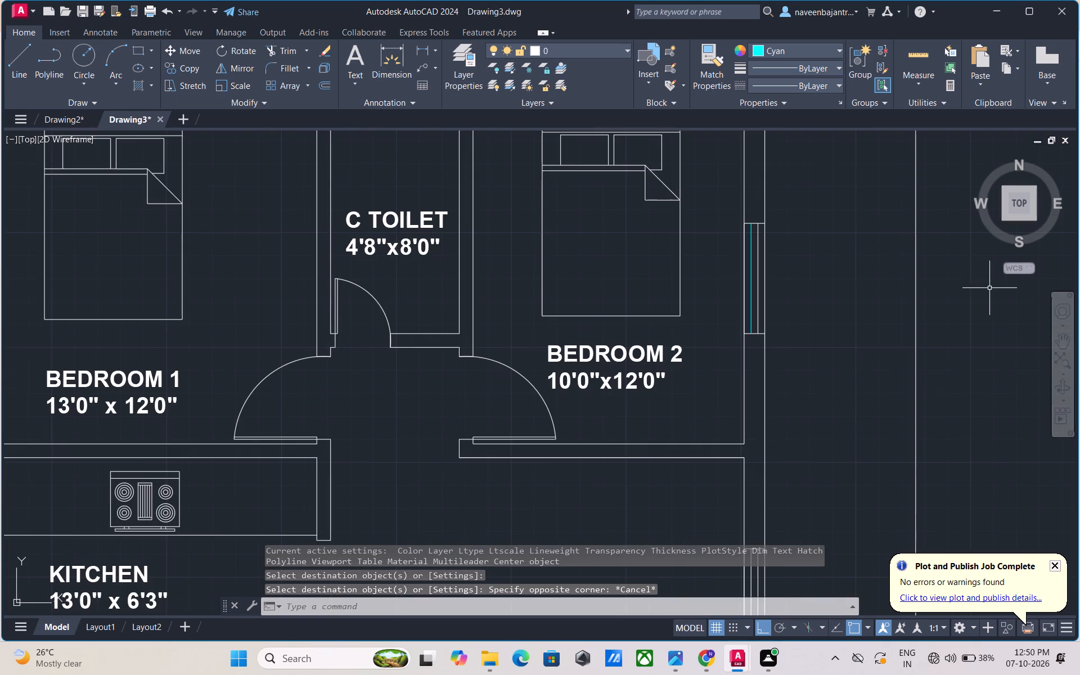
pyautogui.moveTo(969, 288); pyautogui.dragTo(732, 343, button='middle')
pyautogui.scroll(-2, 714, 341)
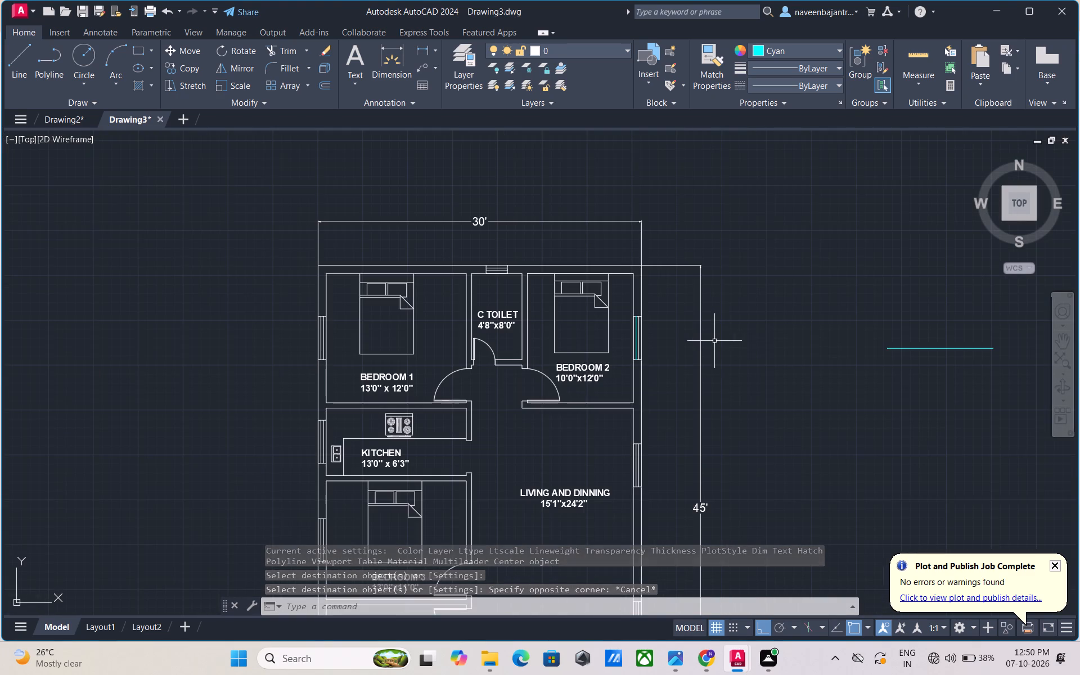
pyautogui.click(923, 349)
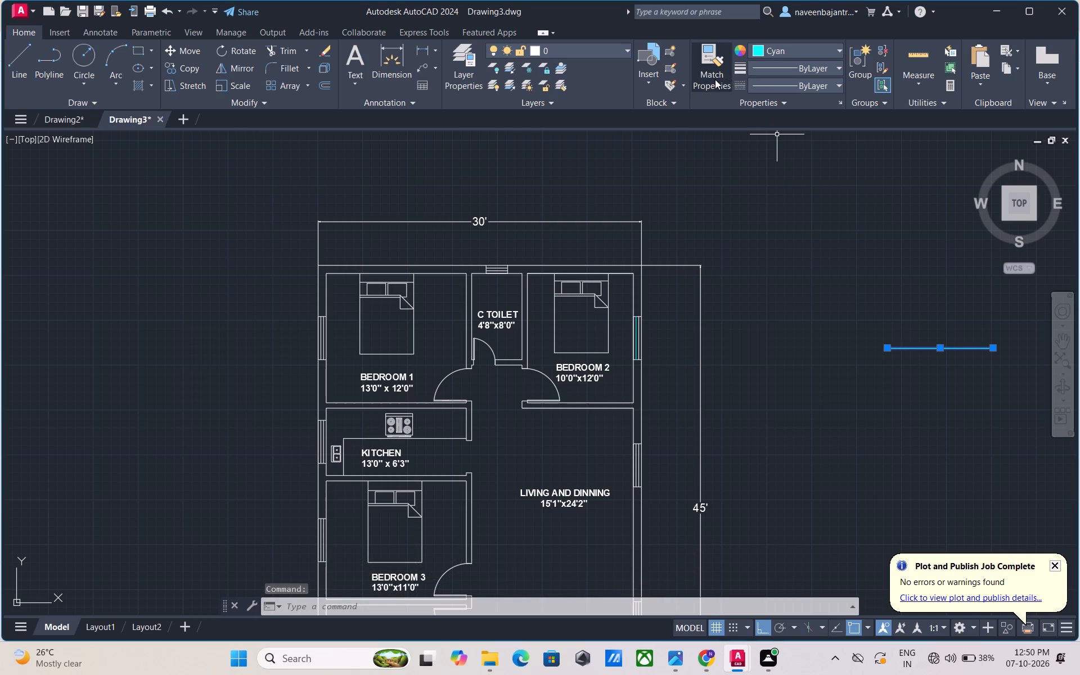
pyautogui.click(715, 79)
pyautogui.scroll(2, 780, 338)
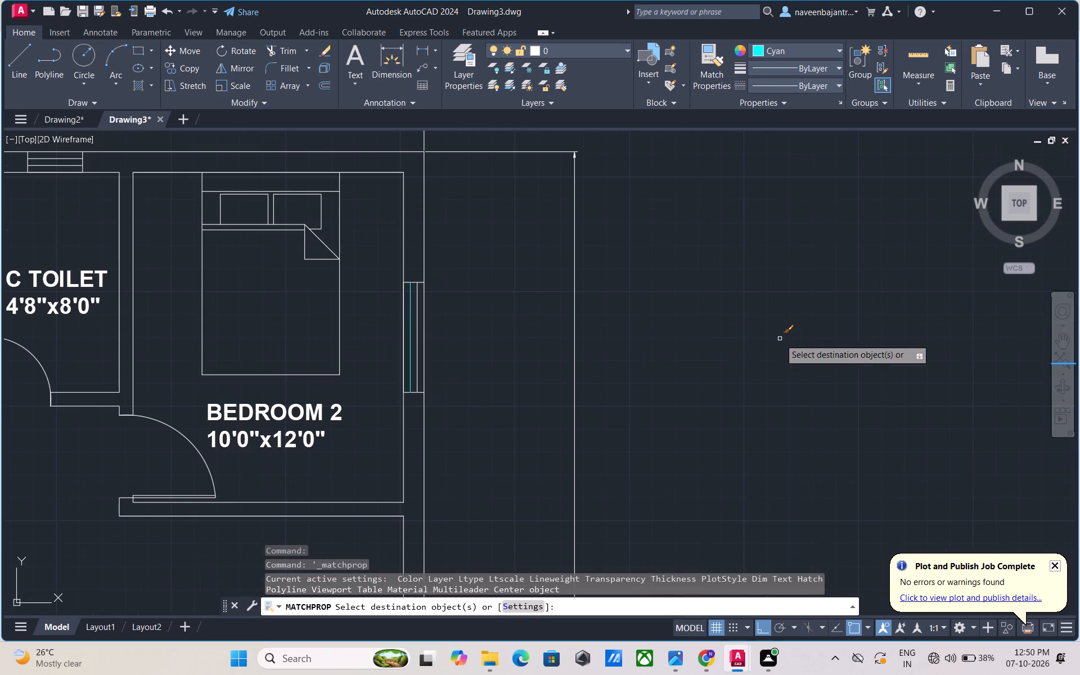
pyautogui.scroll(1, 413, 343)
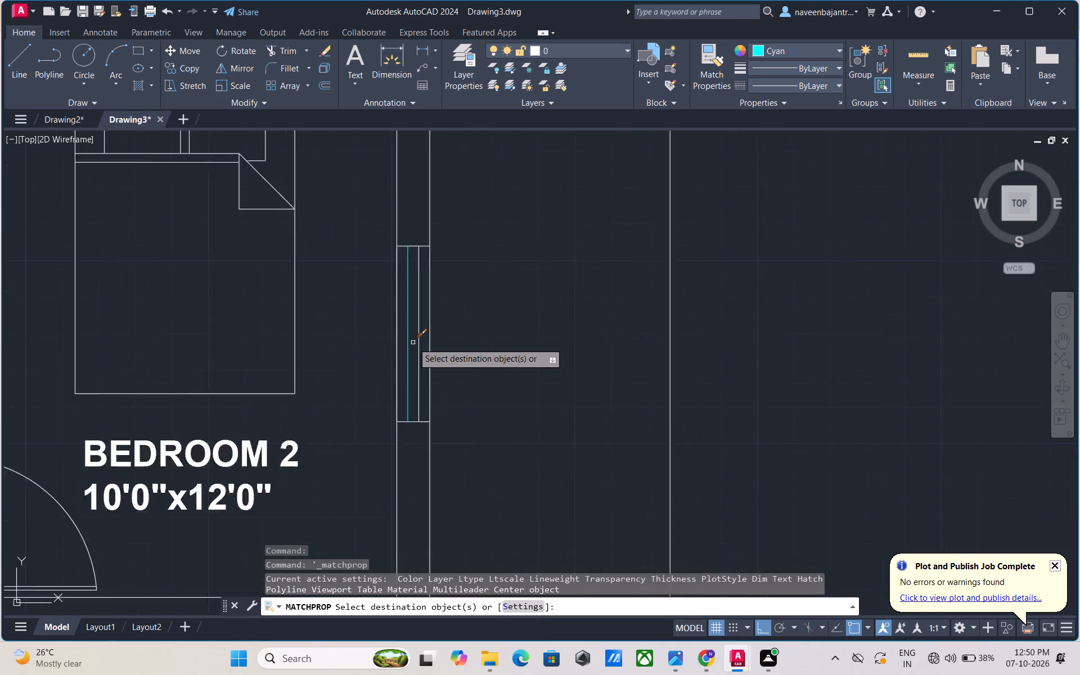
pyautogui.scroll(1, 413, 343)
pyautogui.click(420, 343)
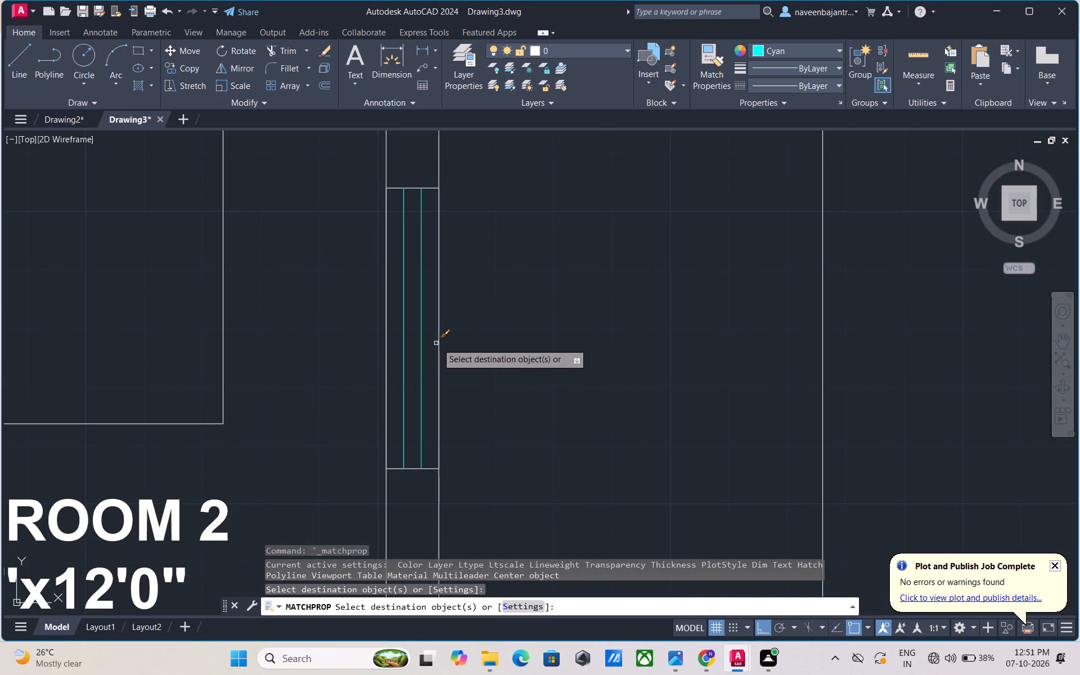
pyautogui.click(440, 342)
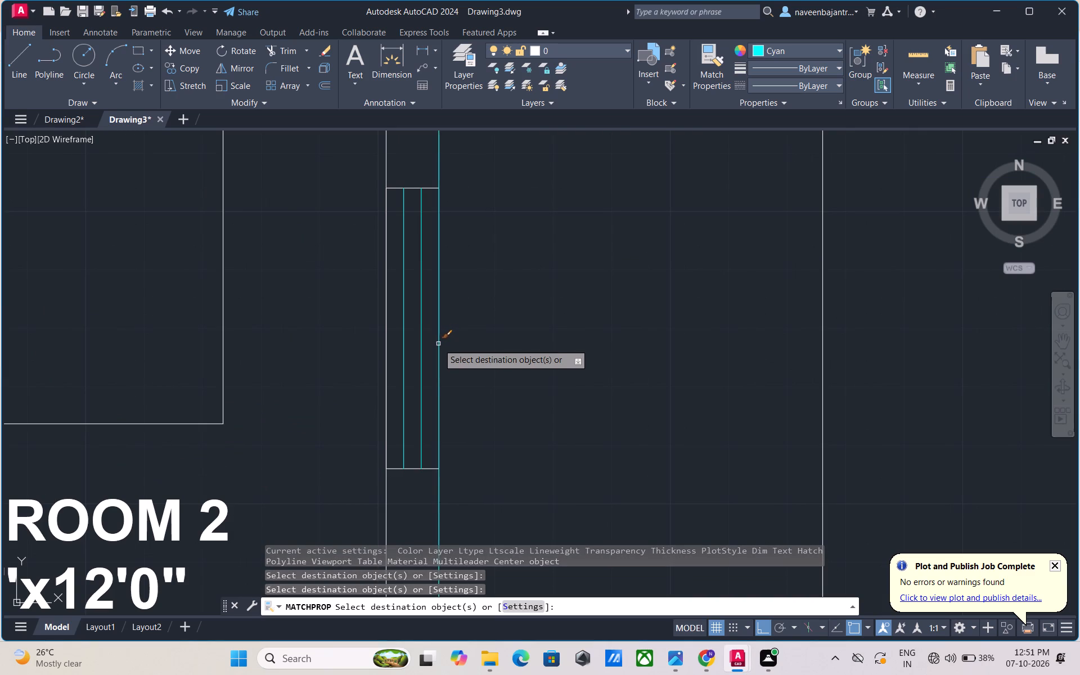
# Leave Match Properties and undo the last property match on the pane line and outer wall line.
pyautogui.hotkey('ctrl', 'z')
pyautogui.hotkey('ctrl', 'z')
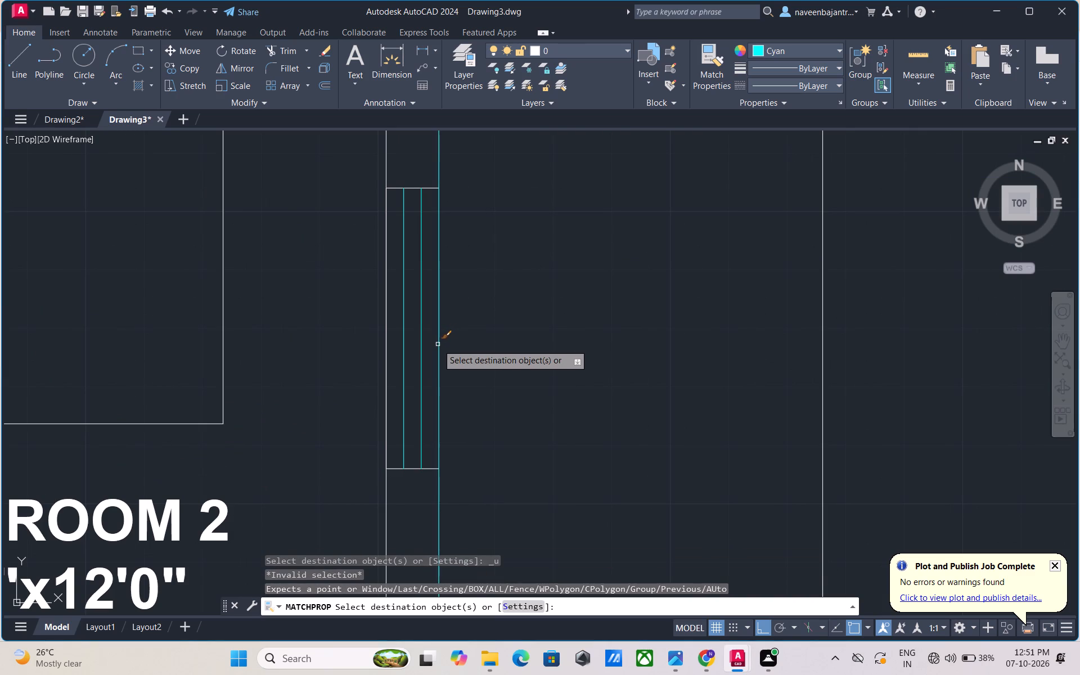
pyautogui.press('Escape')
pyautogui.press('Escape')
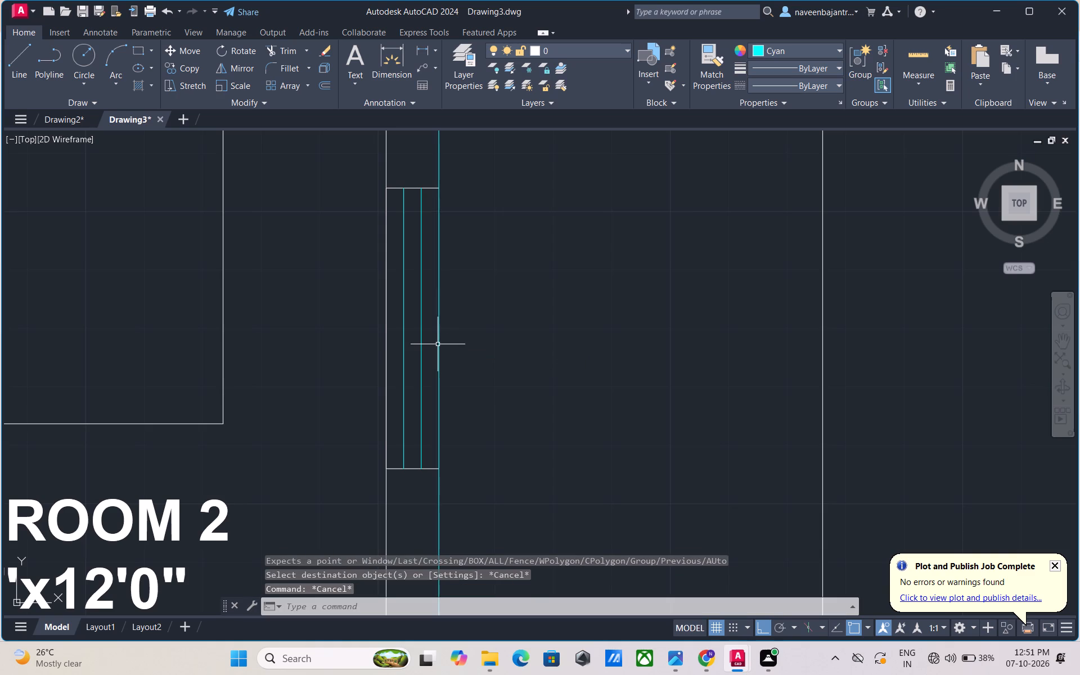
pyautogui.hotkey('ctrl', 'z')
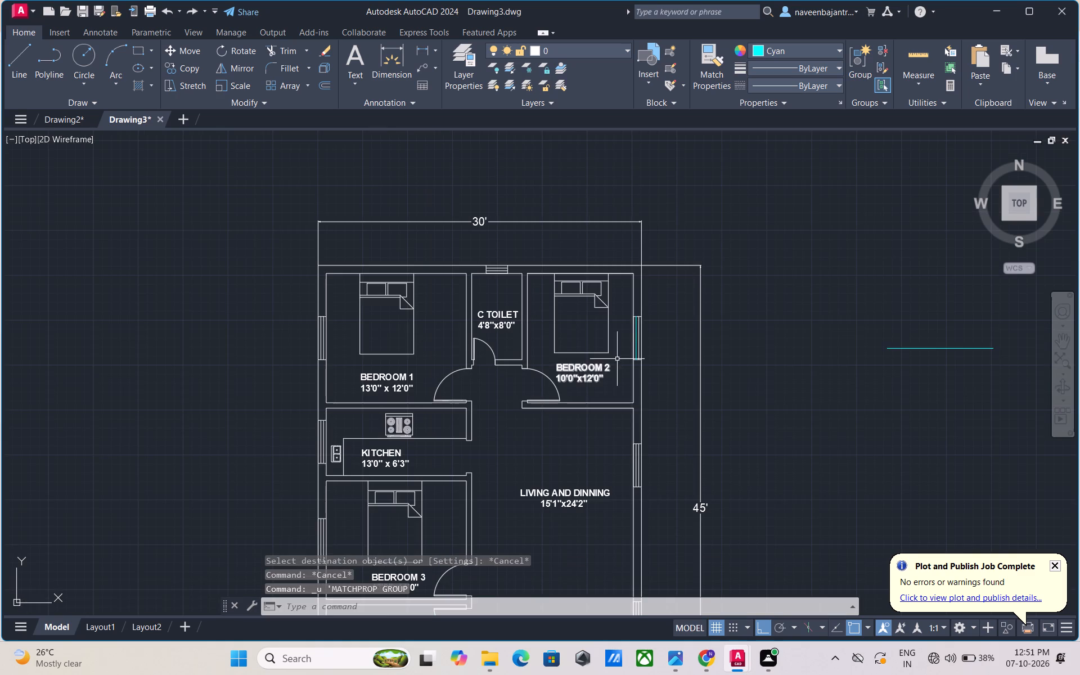
# Match the cyan sample line's properties onto the remaining white pane line of Bedroom 2's outer-wall window.
pyautogui.scroll(3, 674, 344)
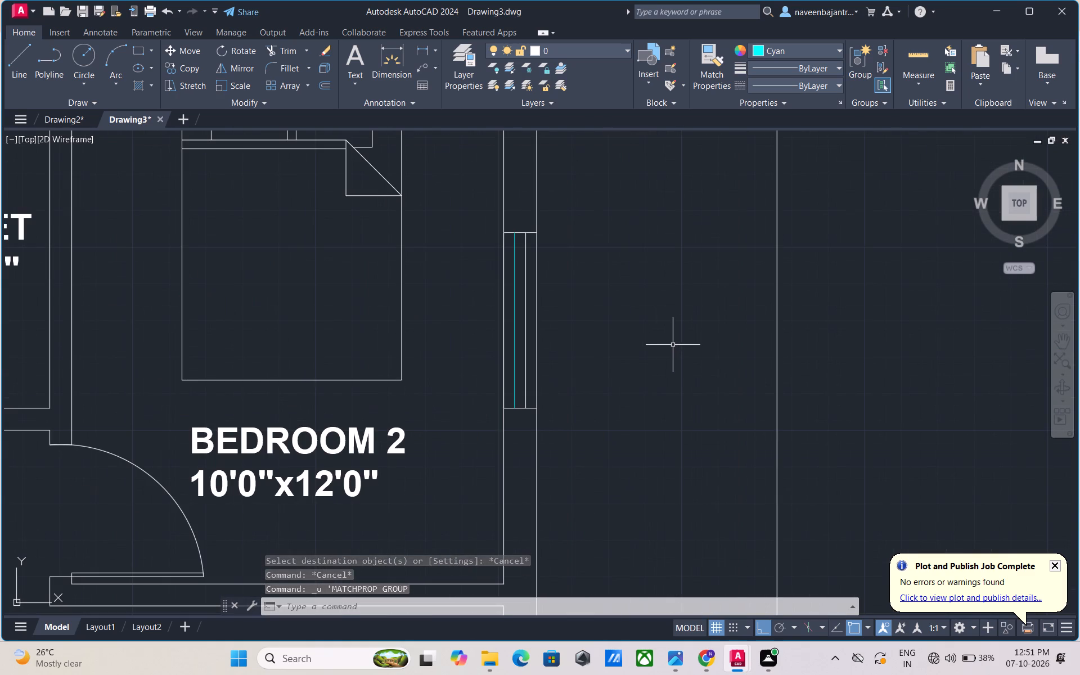
pyautogui.scroll(-1, 648, 355)
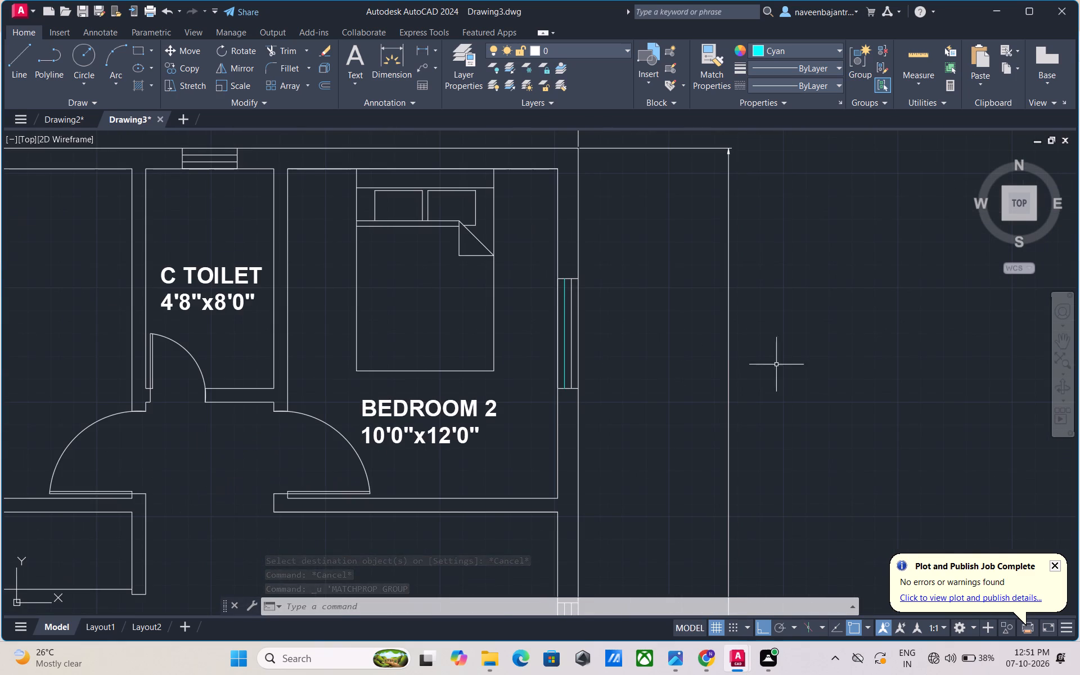
pyautogui.moveTo(826, 354); pyautogui.dragTo(737, 362, button='middle')
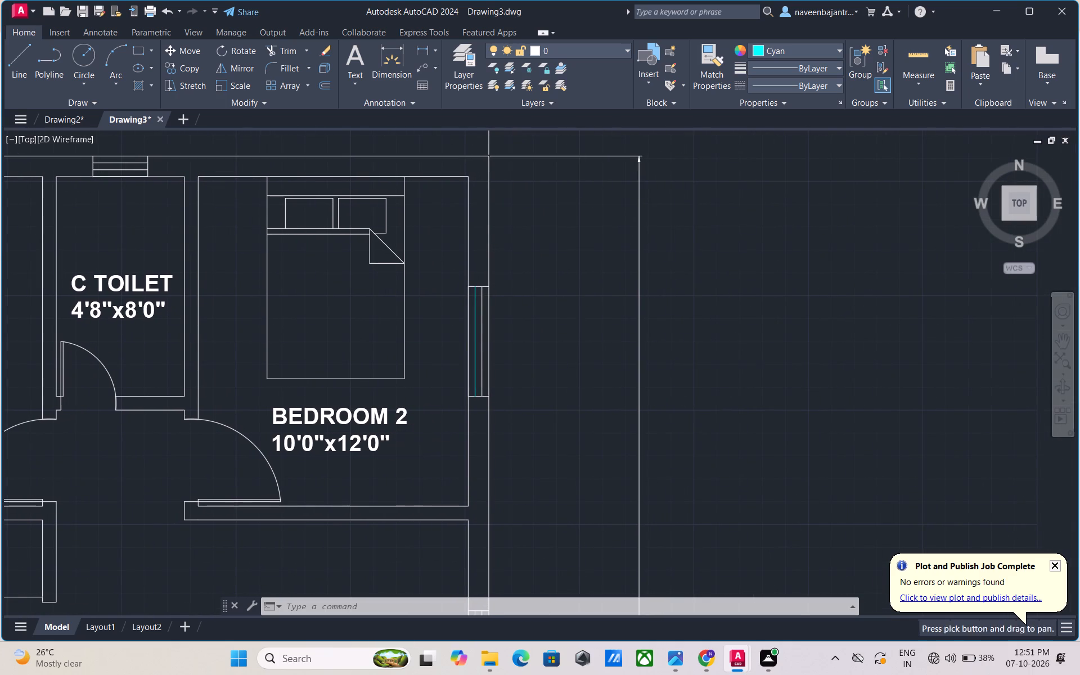
pyautogui.moveTo(786, 336); pyautogui.dragTo(739, 354, button='middle')
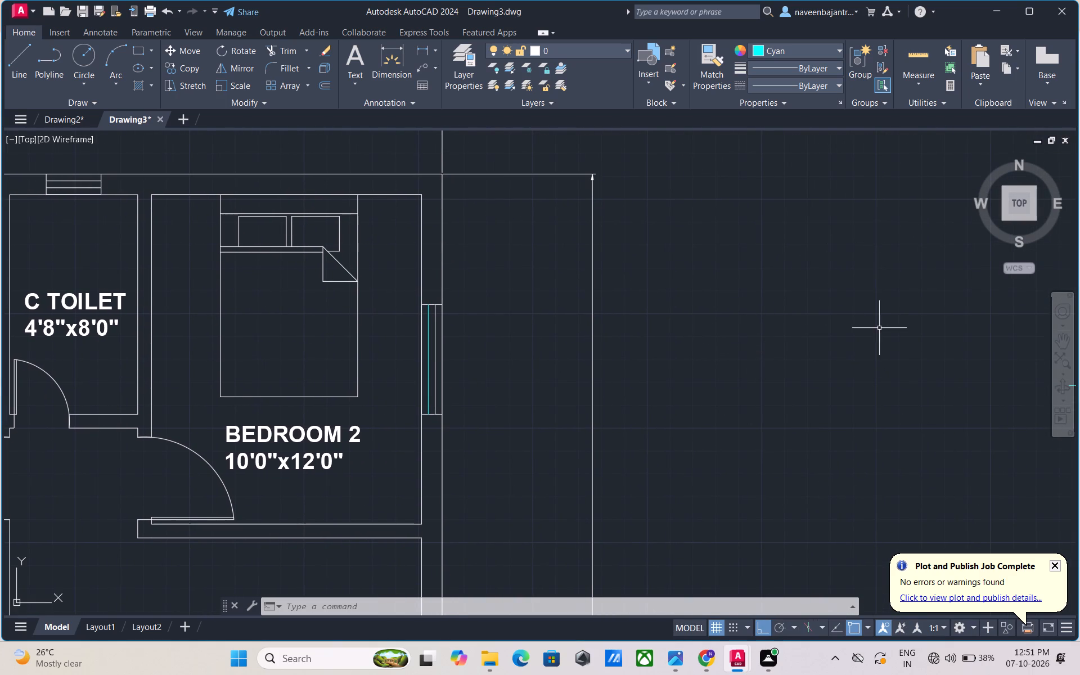
pyautogui.scroll(-1, 878, 328)
pyautogui.moveTo(908, 335); pyautogui.dragTo(800, 309, button='middle')
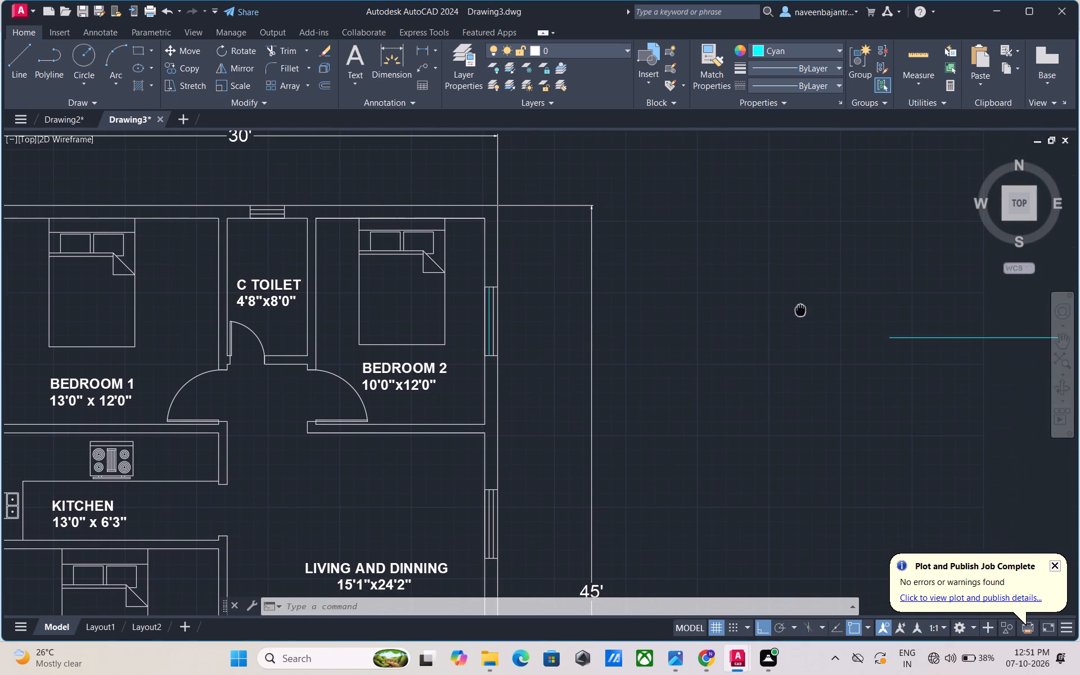
pyautogui.moveTo(800, 309); pyautogui.dragTo(800, 308, button='middle')
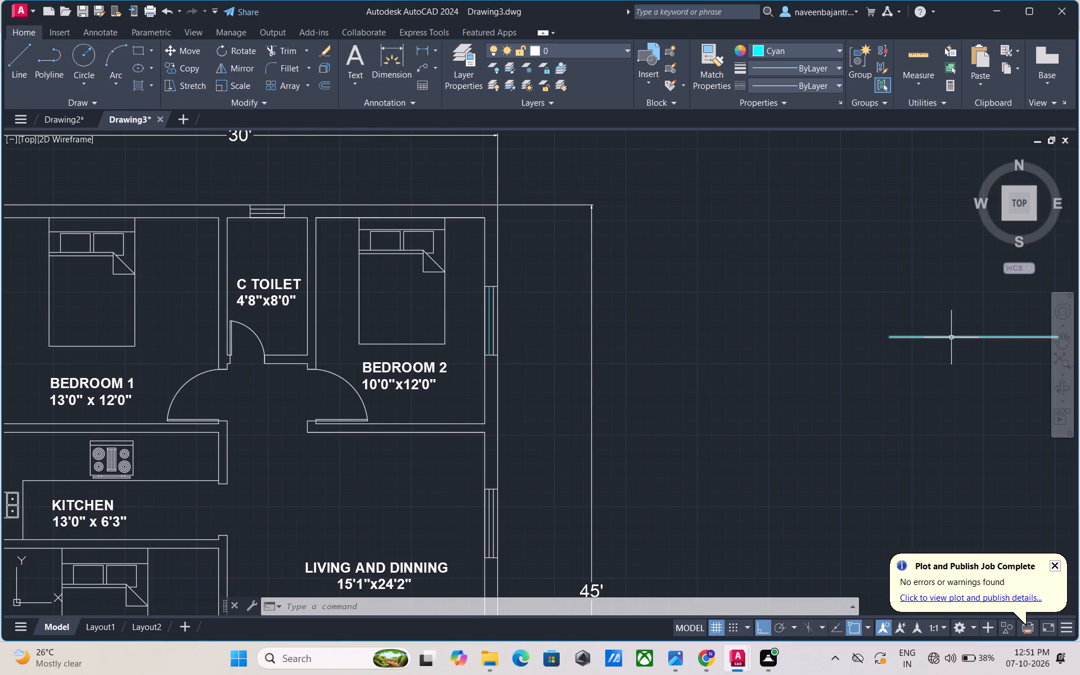
pyautogui.click(951, 337)
pyautogui.click(714, 71)
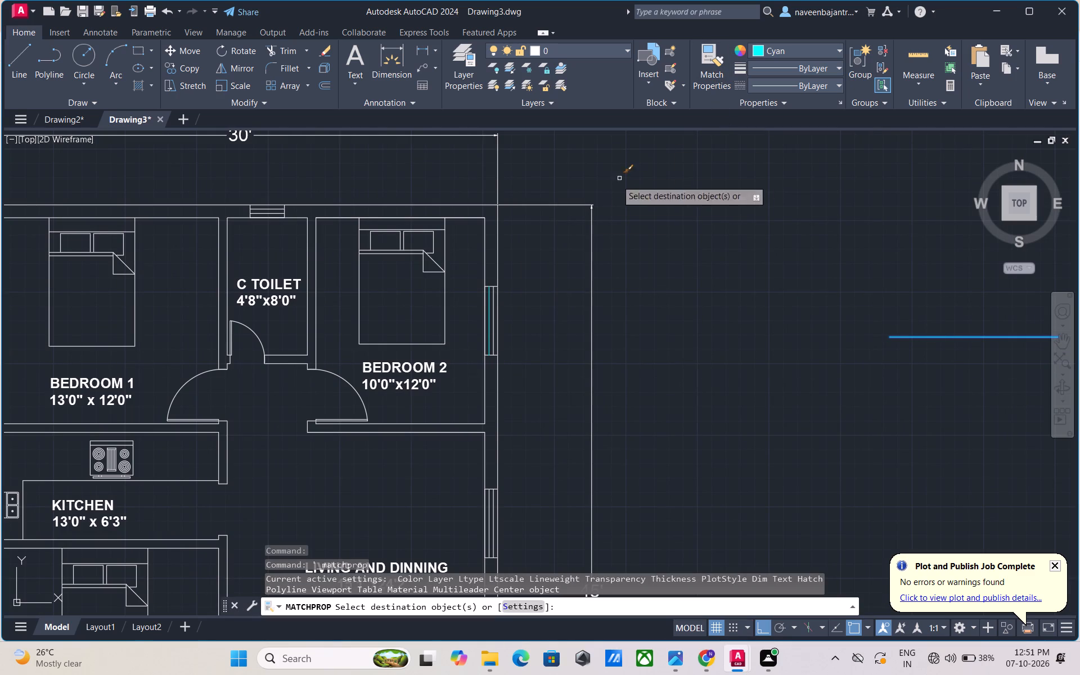
pyautogui.scroll(2, 483, 312)
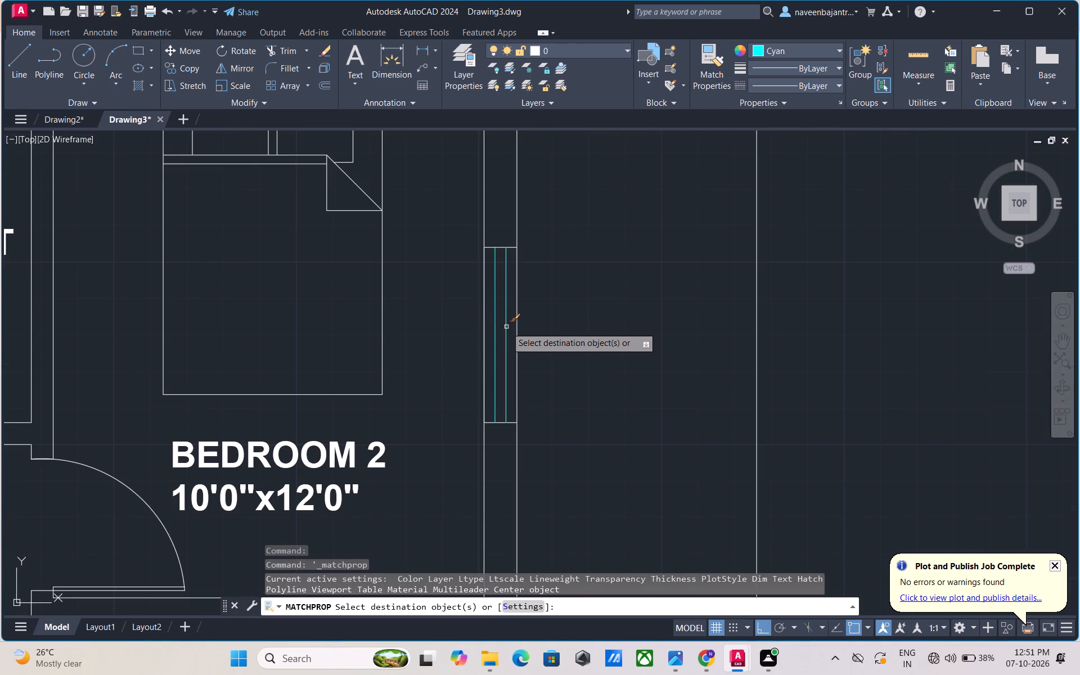
pyautogui.click(506, 327)
# Match the cyan sample line's properties onto both pane lines of the living and dining room's outer-wall window nearest Bedroom 2.
pyautogui.scroll(-4, 506, 327)
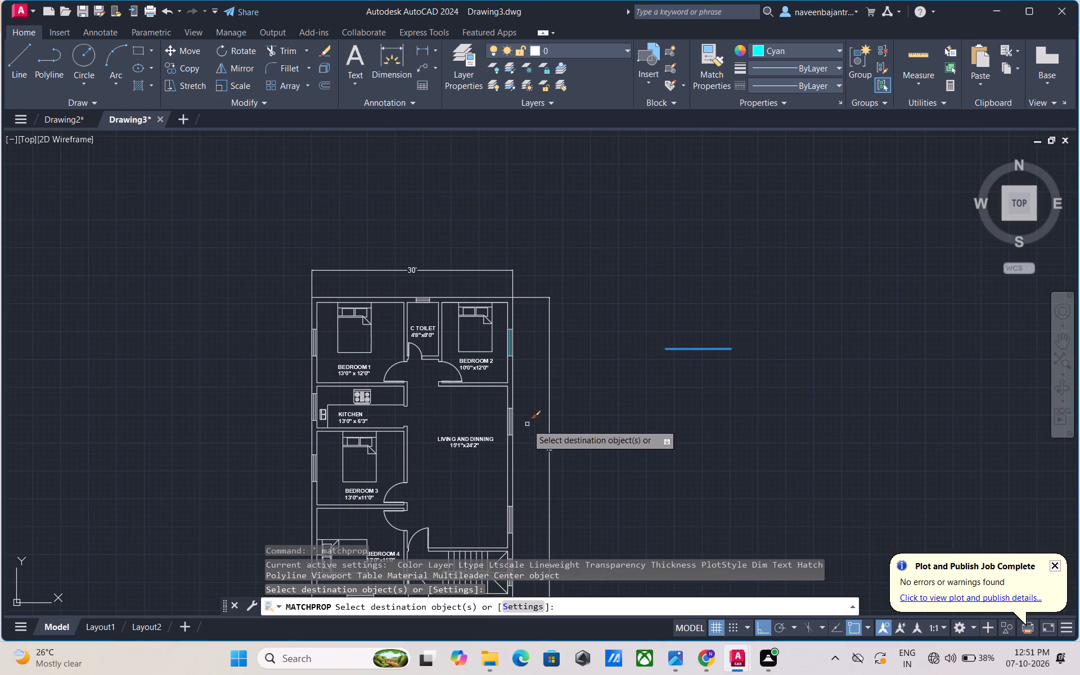
pyautogui.scroll(4, 507, 431)
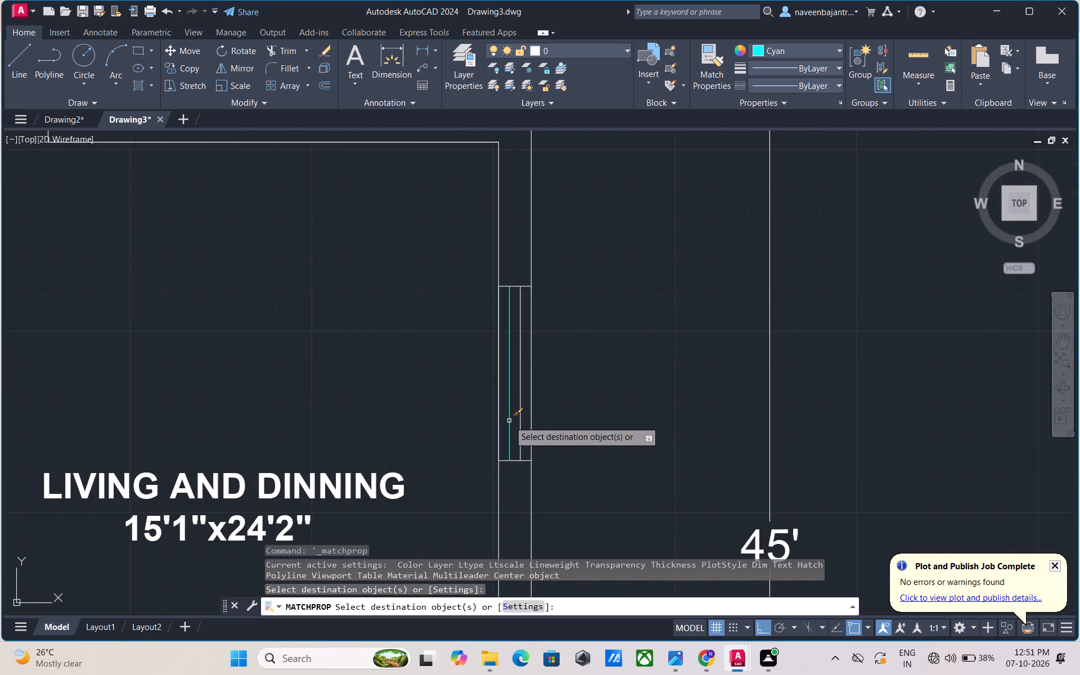
pyautogui.click(510, 420)
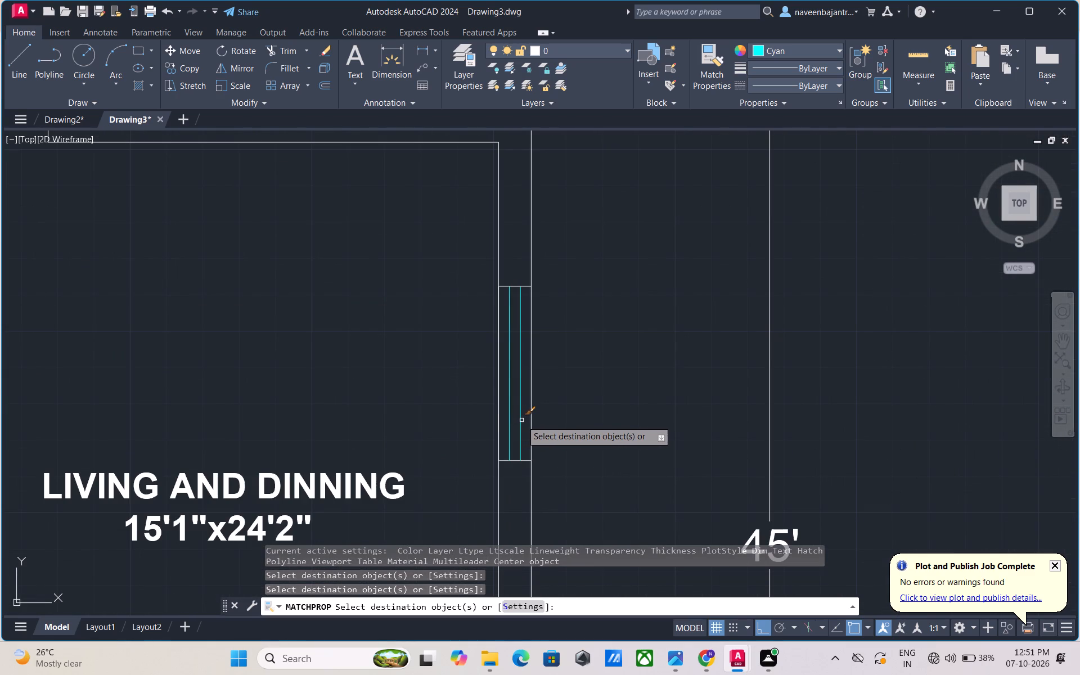
pyautogui.click(521, 420)
# Match the cyan sample line's properties onto both pane lines of Bedroom 1's outer-wall window.
pyautogui.scroll(-3, 521, 420)
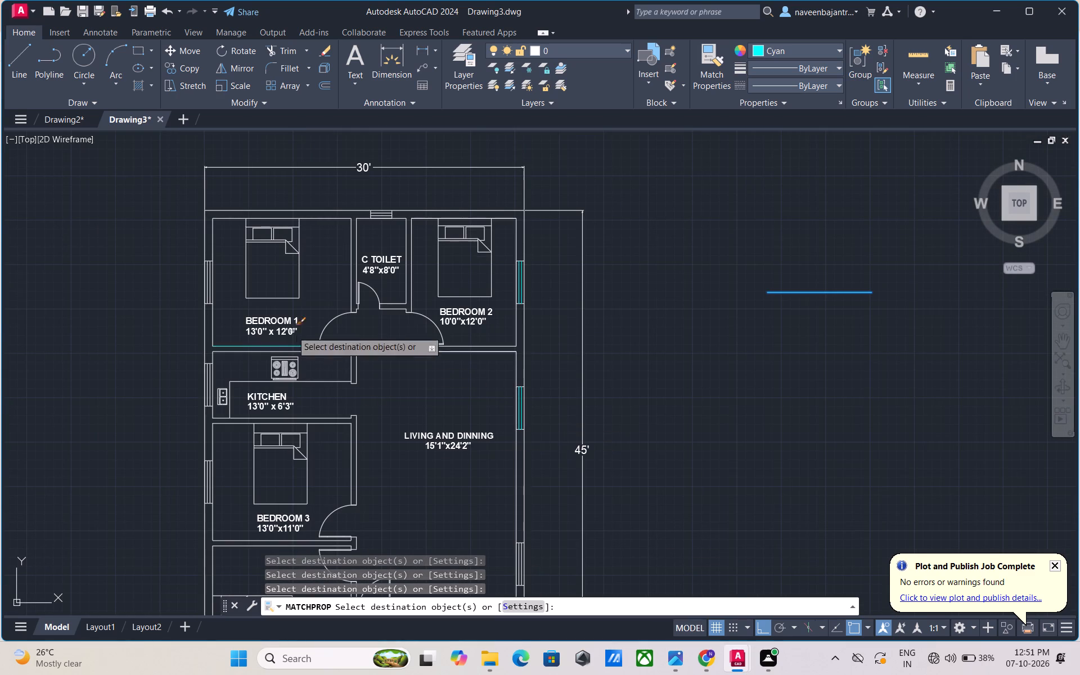
pyautogui.scroll(2, 202, 271)
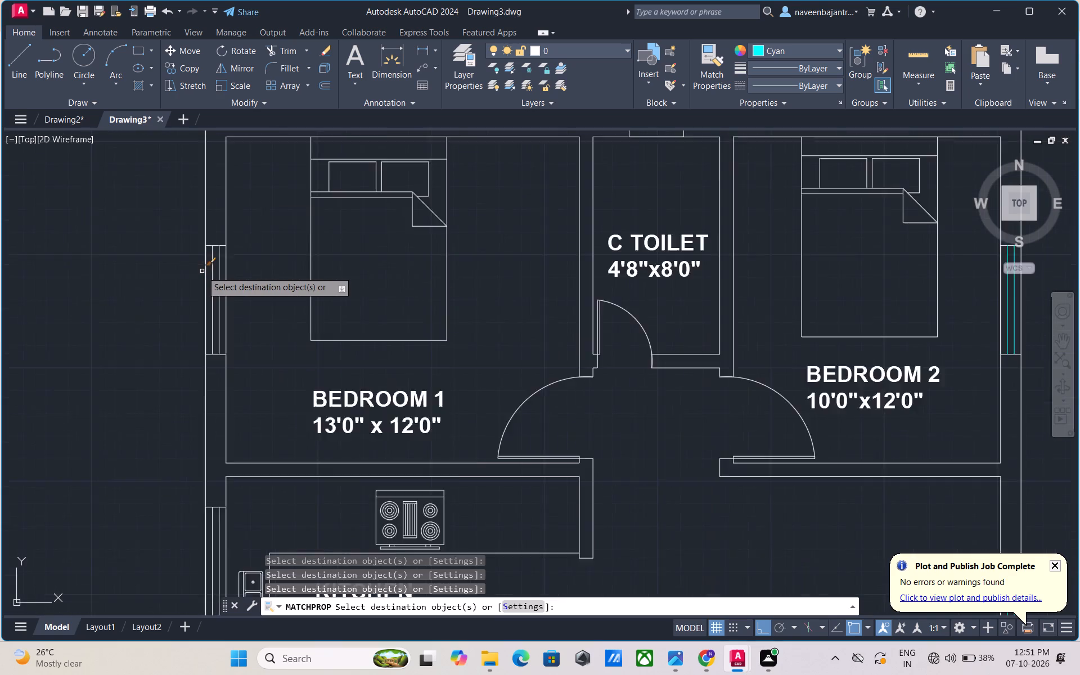
pyautogui.scroll(1, 202, 271)
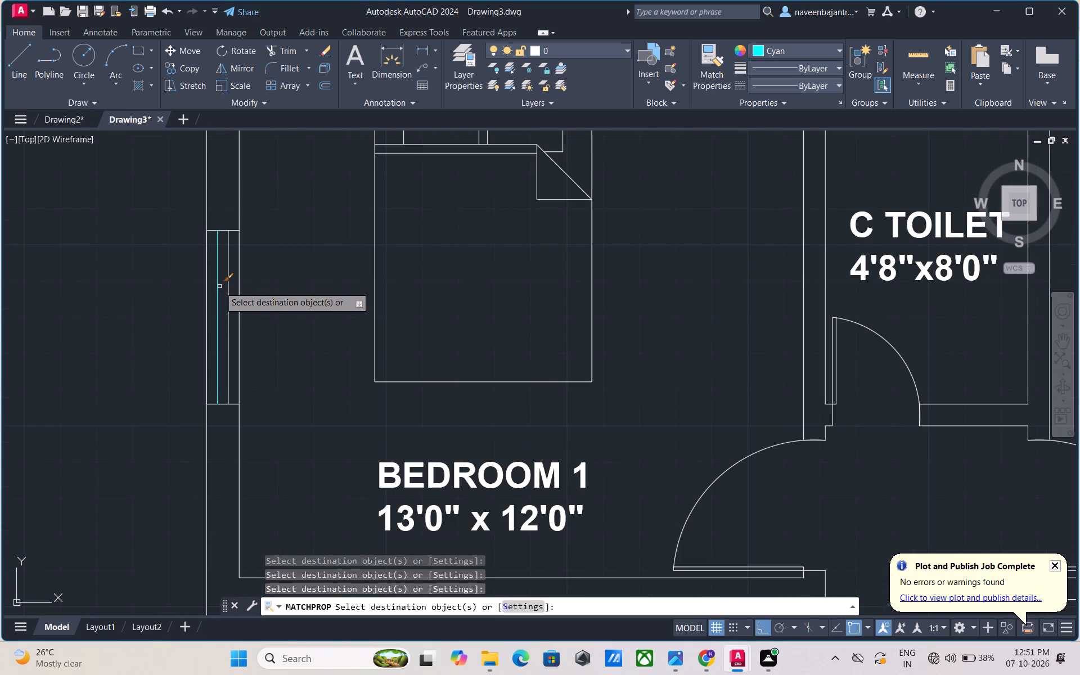
pyautogui.click(219, 286)
pyautogui.click(227, 287)
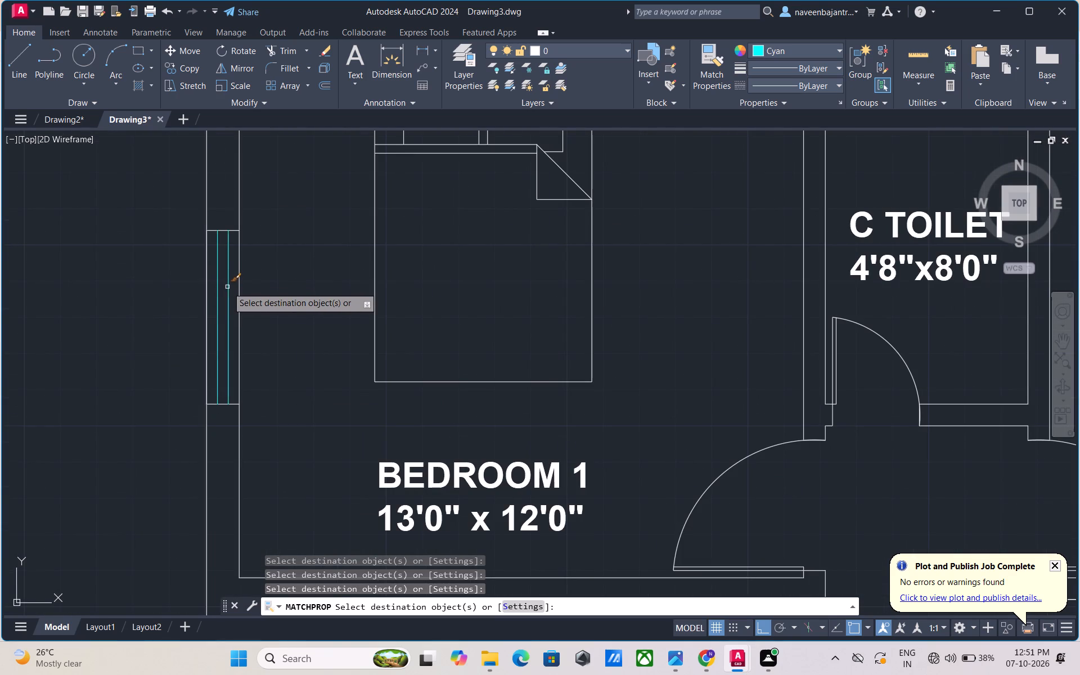
# Match the cyan sample line's properties onto both pane lines of the kitchen's outer-wall window.
pyautogui.scroll(-2, 227, 287)
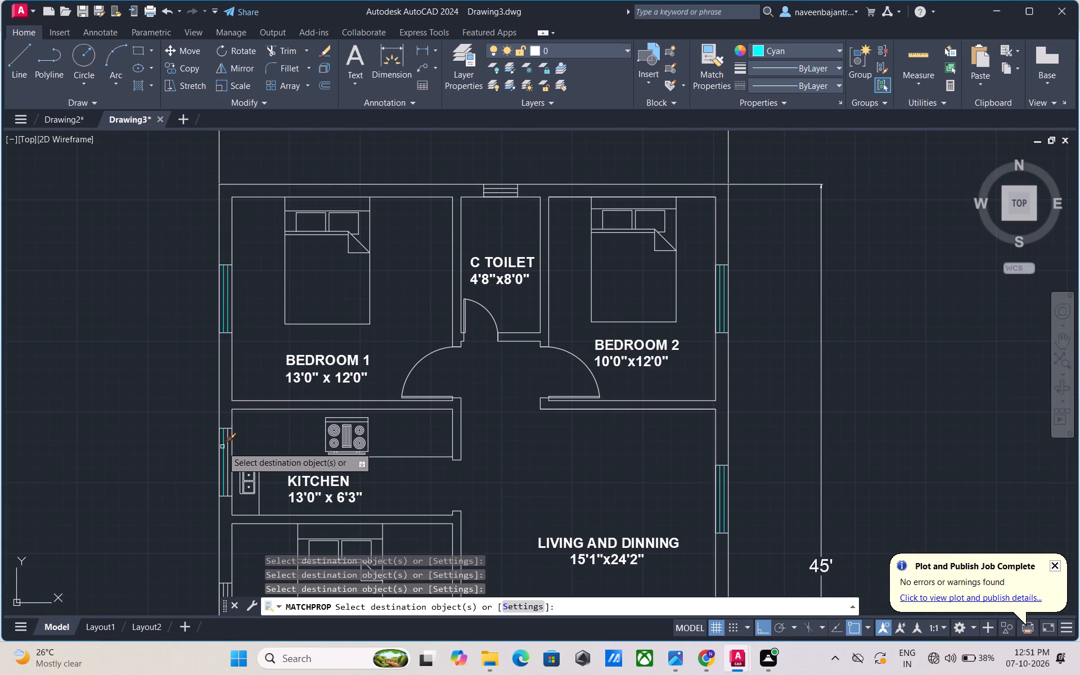
pyautogui.scroll(2, 222, 448)
pyautogui.click(223, 449)
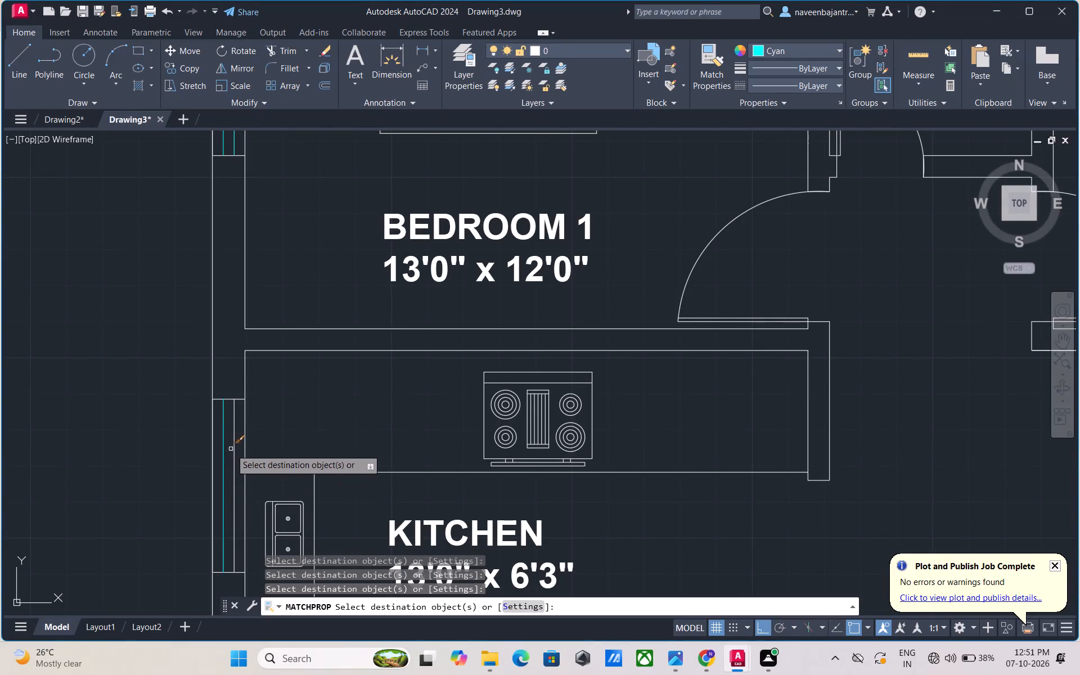
pyautogui.click(235, 449)
# Match the cyan sample line's properties onto both pane lines of Bedroom 3's outer-wall window.
pyautogui.scroll(-4, 235, 448)
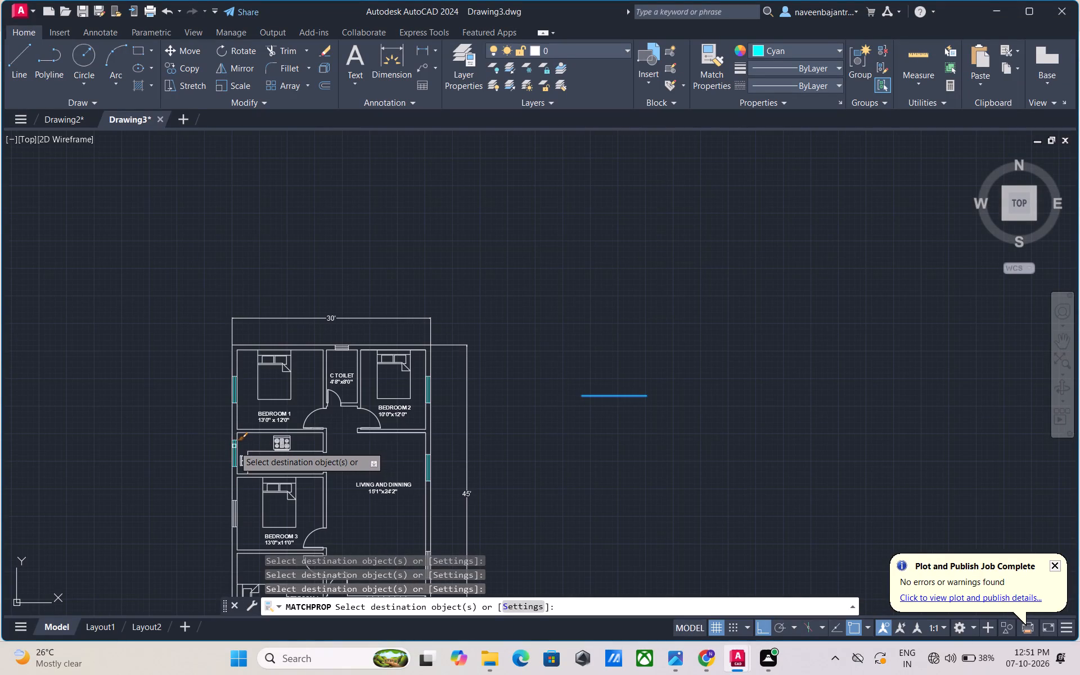
pyautogui.scroll(-1, 233, 512)
pyautogui.moveTo(245, 512); pyautogui.dragTo(246, 509, button='middle')
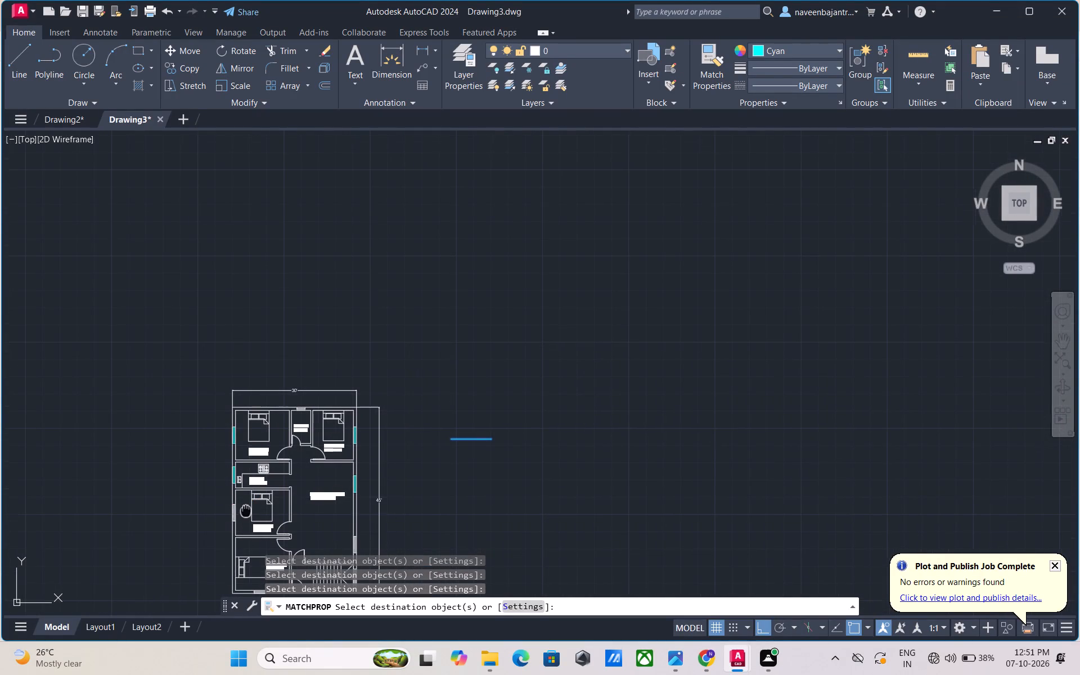
pyautogui.moveTo(246, 509); pyautogui.dragTo(278, 385, button='middle')
pyautogui.scroll(3, 272, 384)
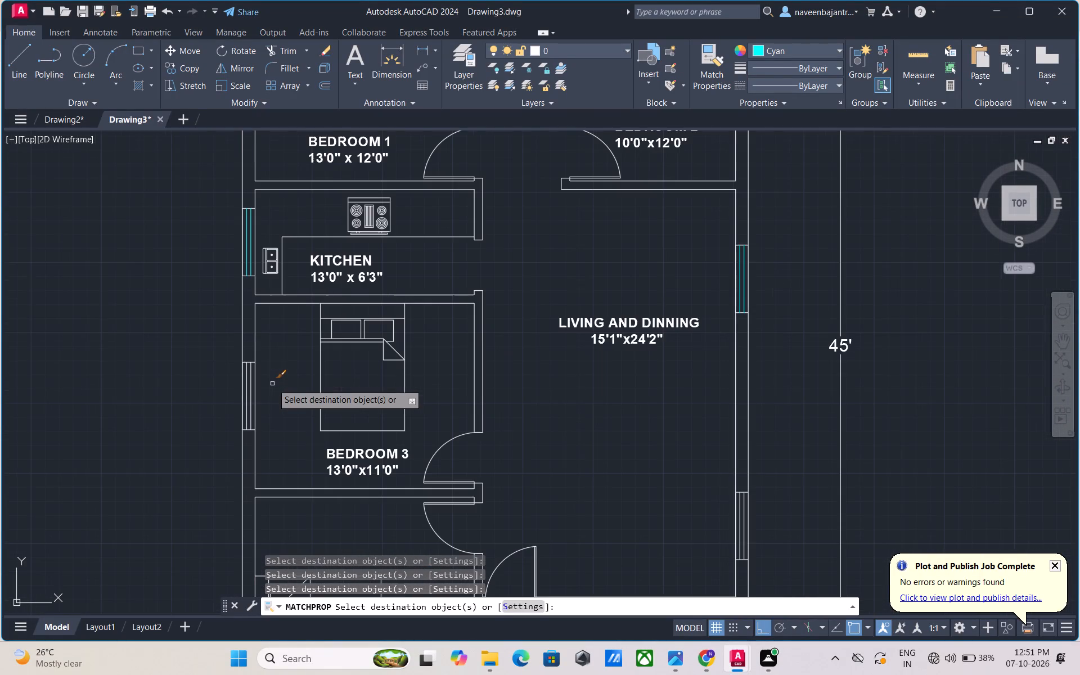
pyautogui.click(248, 386)
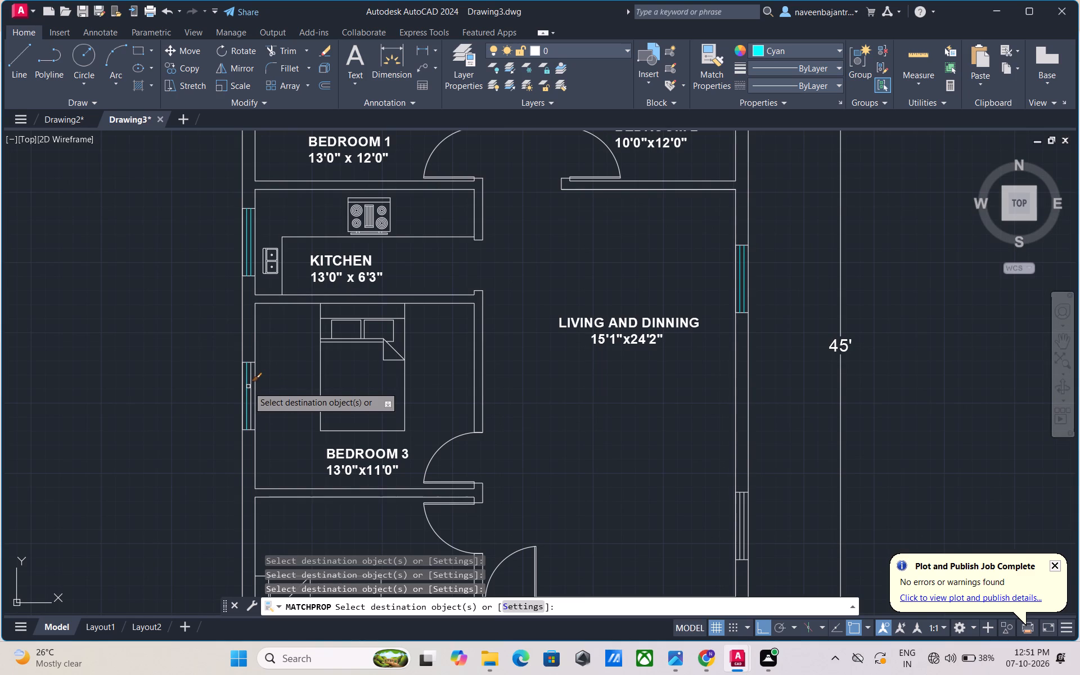
pyautogui.click(251, 388)
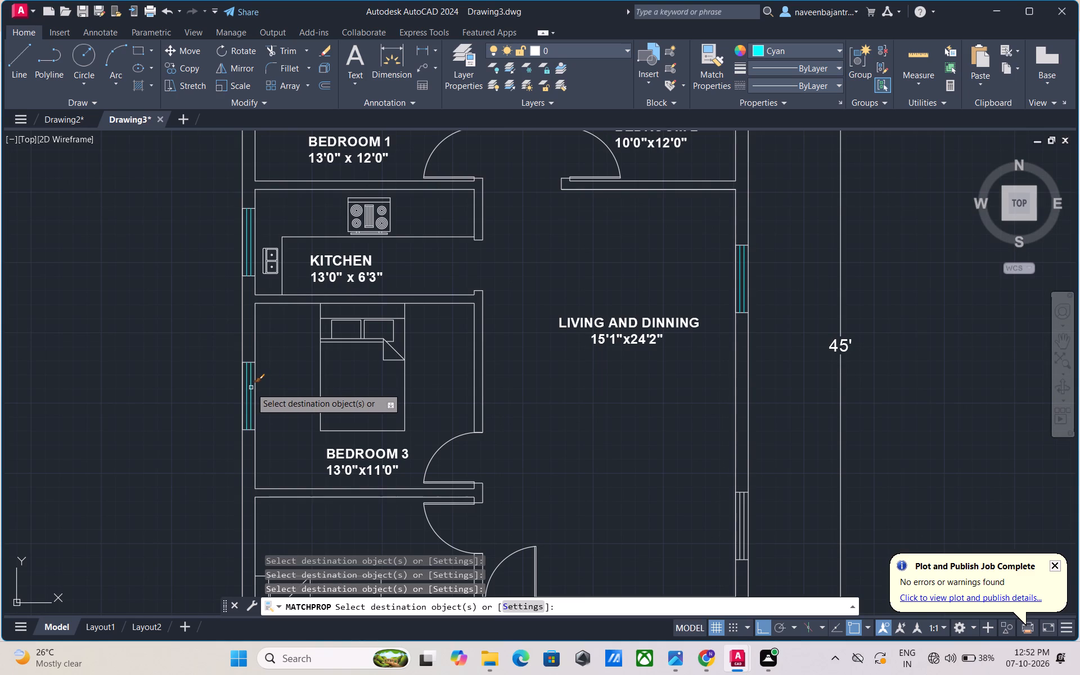
pyautogui.scroll(-1, 251, 388)
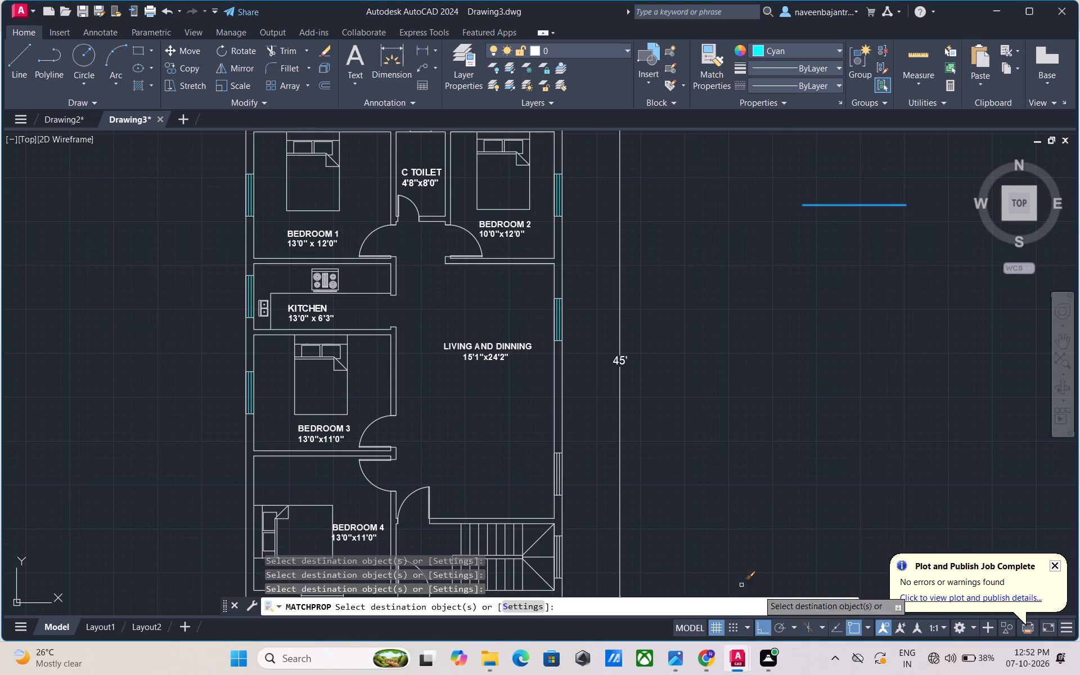
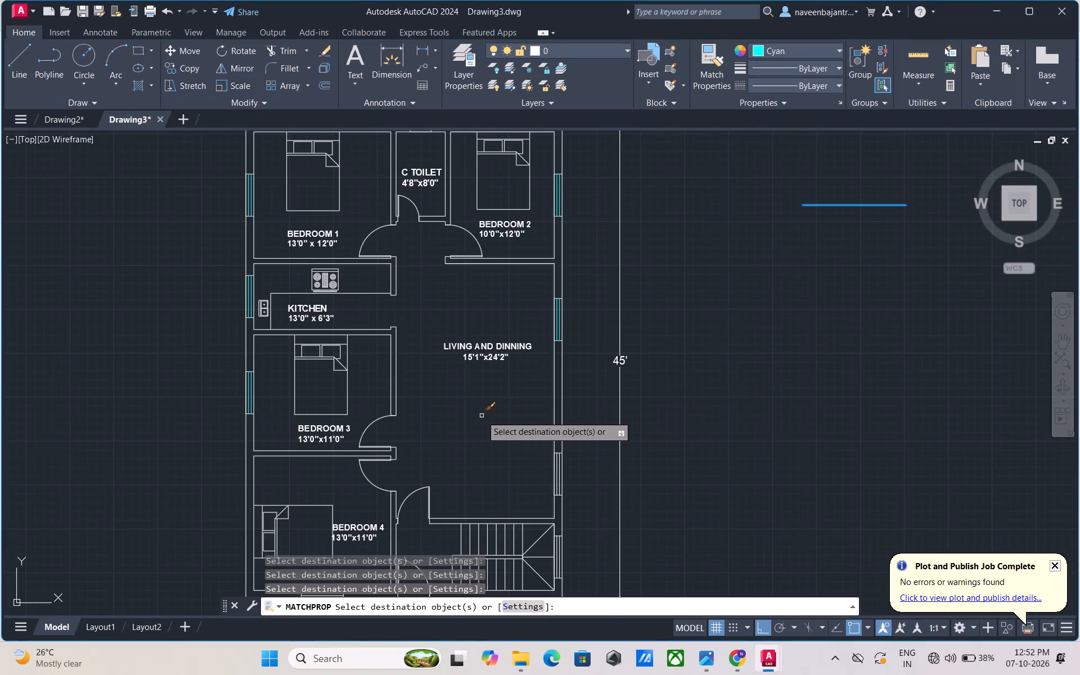
# Match the cyan sample line's properties onto both pane lines of the living and dining room's outer-wall window nearest the staircase.
pyautogui.moveTo(476, 425); pyautogui.dragTo(521, 328, button='middle')
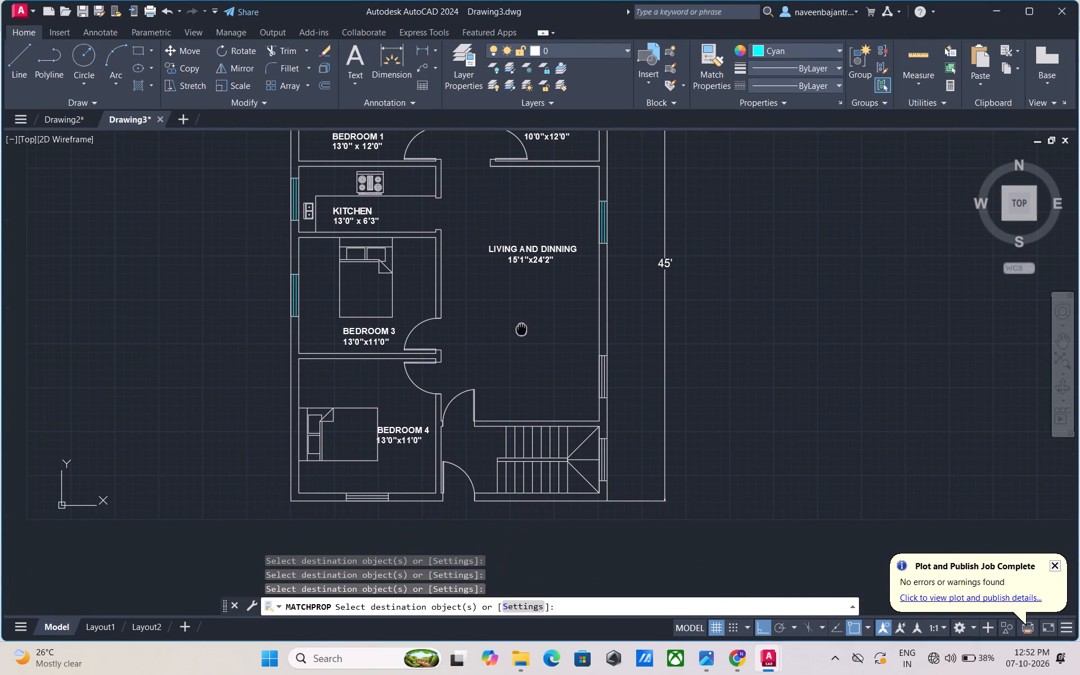
pyautogui.moveTo(521, 328); pyautogui.dragTo(522, 328, button='middle')
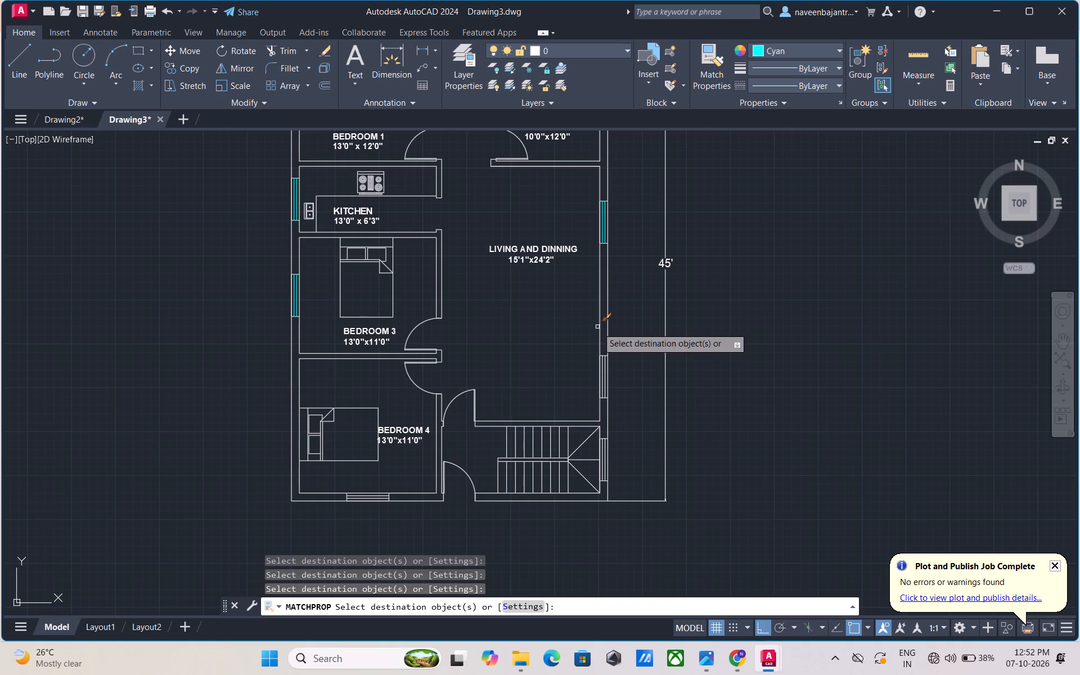
pyautogui.scroll(2, 524, 403)
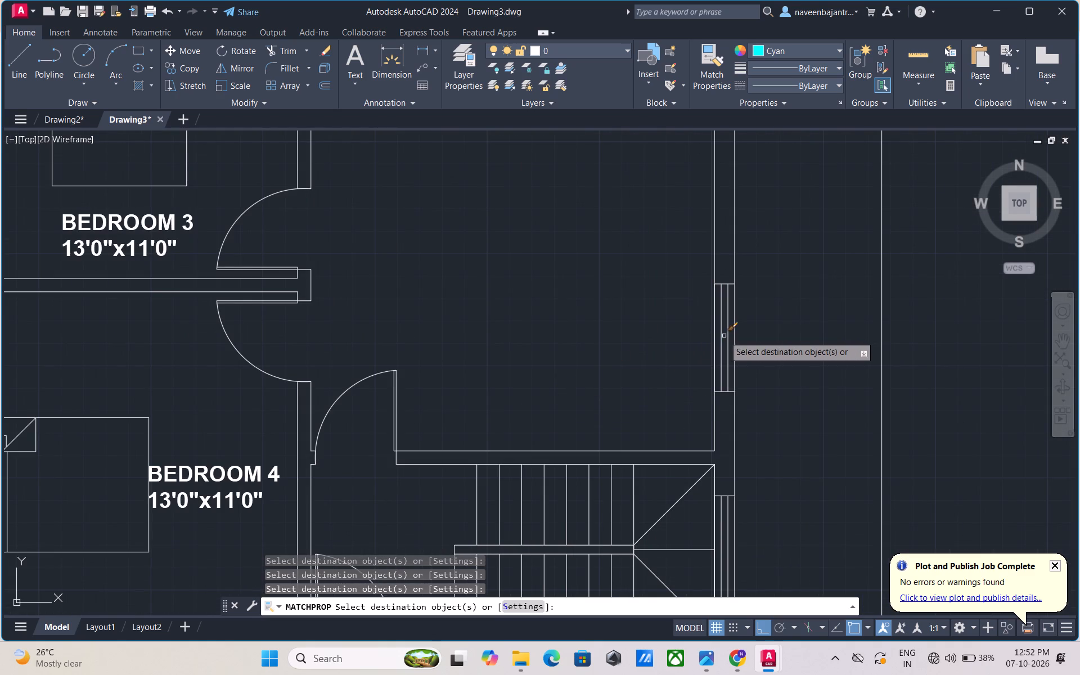
pyautogui.click(722, 339)
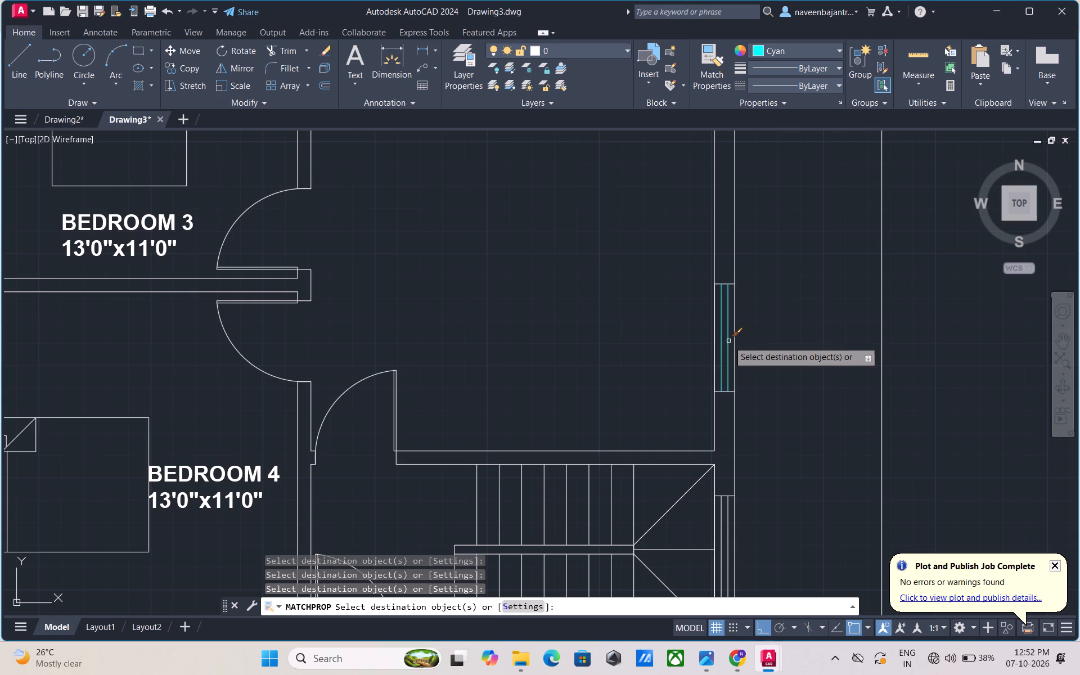
pyautogui.click(728, 341)
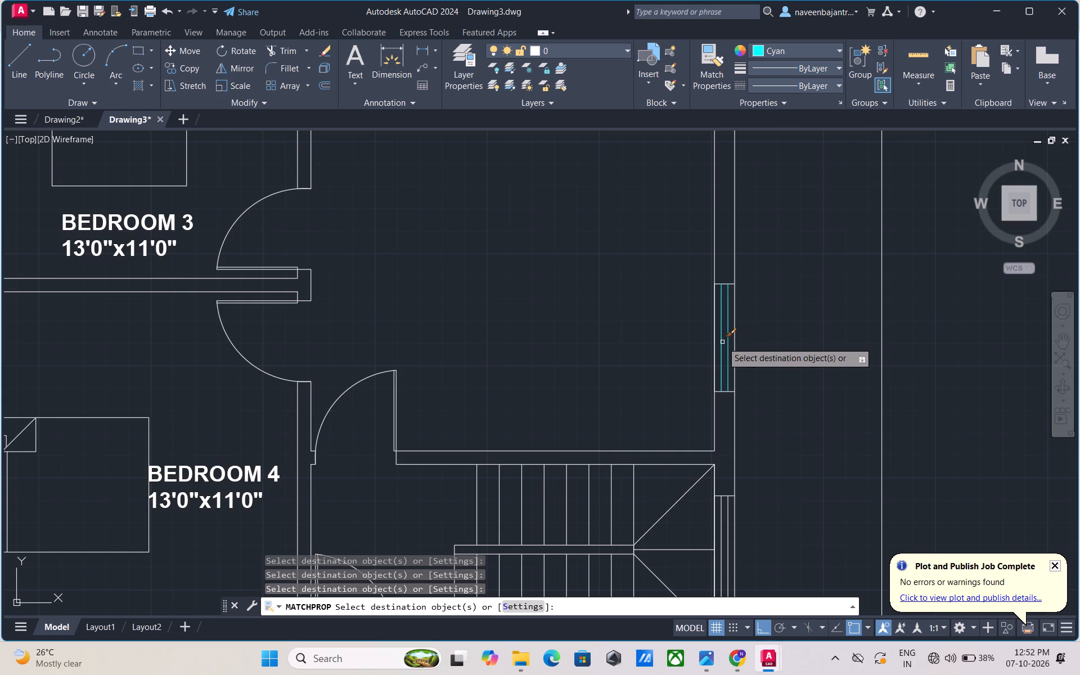
# Match the cyan sample line's properties onto both pane lines of the staircase's outer-wall window.
pyautogui.scroll(-1, 722, 342)
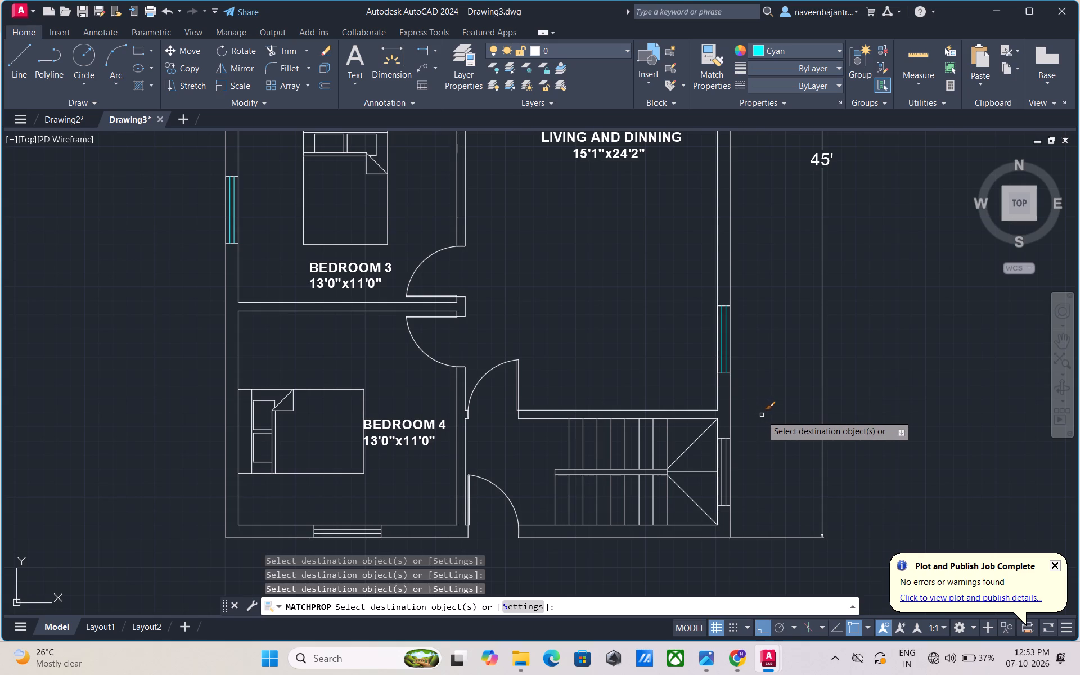
pyautogui.scroll(1, 762, 415)
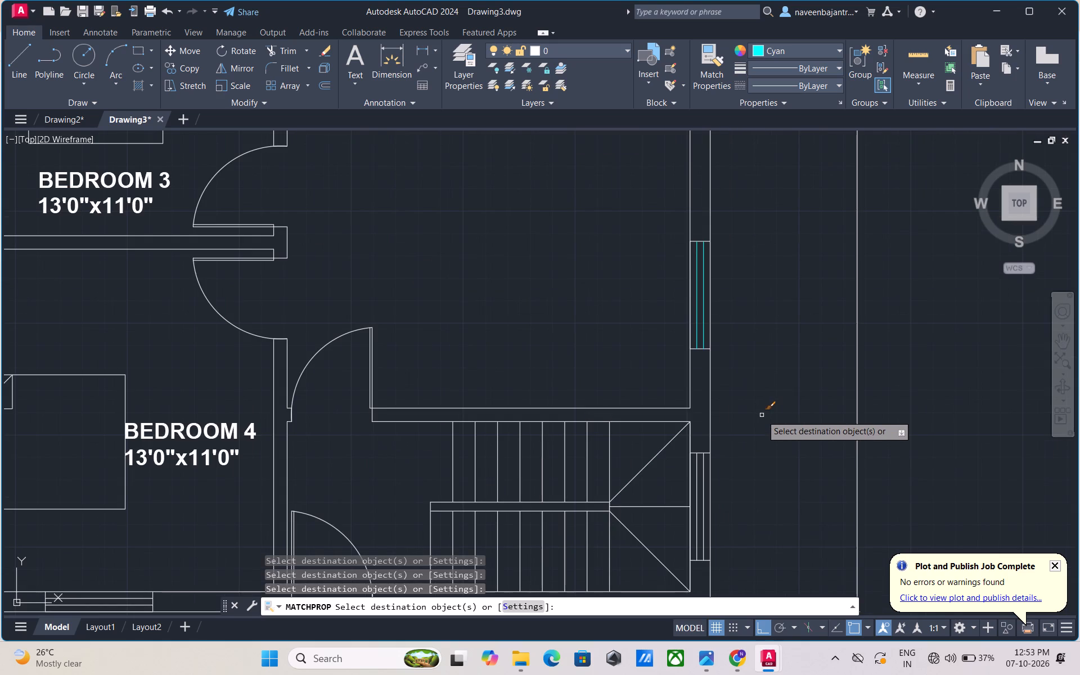
pyautogui.scroll(-1, 771, 415)
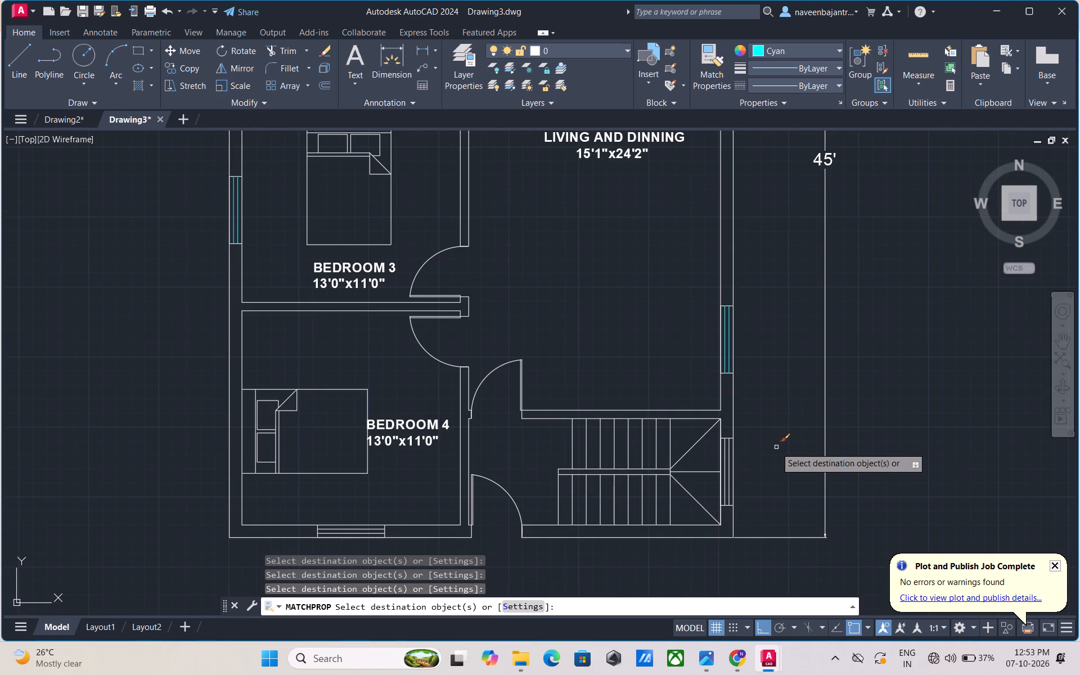
pyautogui.scroll(2, 773, 448)
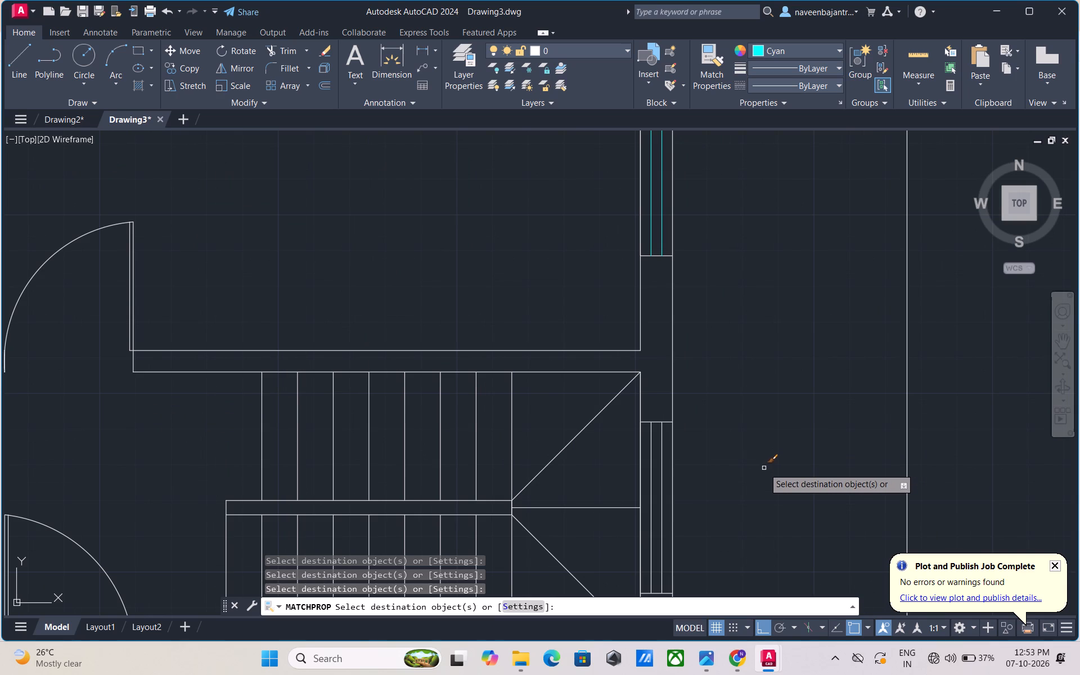
pyautogui.moveTo(764, 468); pyautogui.dragTo(813, 361, button='middle')
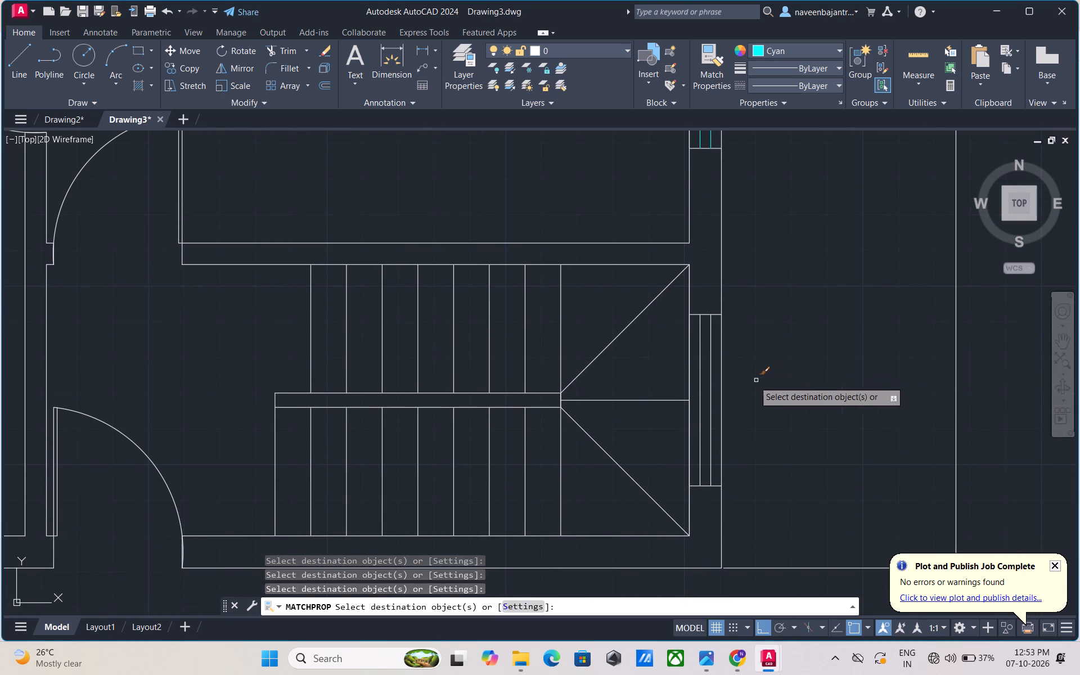
pyautogui.scroll(1, 710, 389)
pyautogui.click(710, 389)
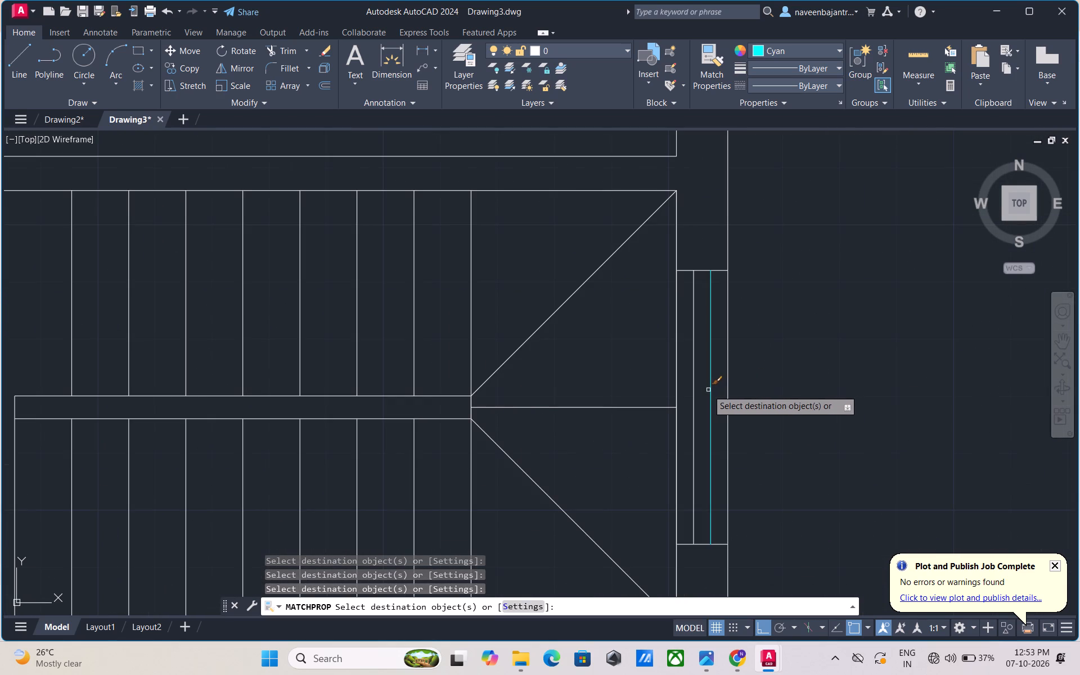
pyautogui.click(694, 398)
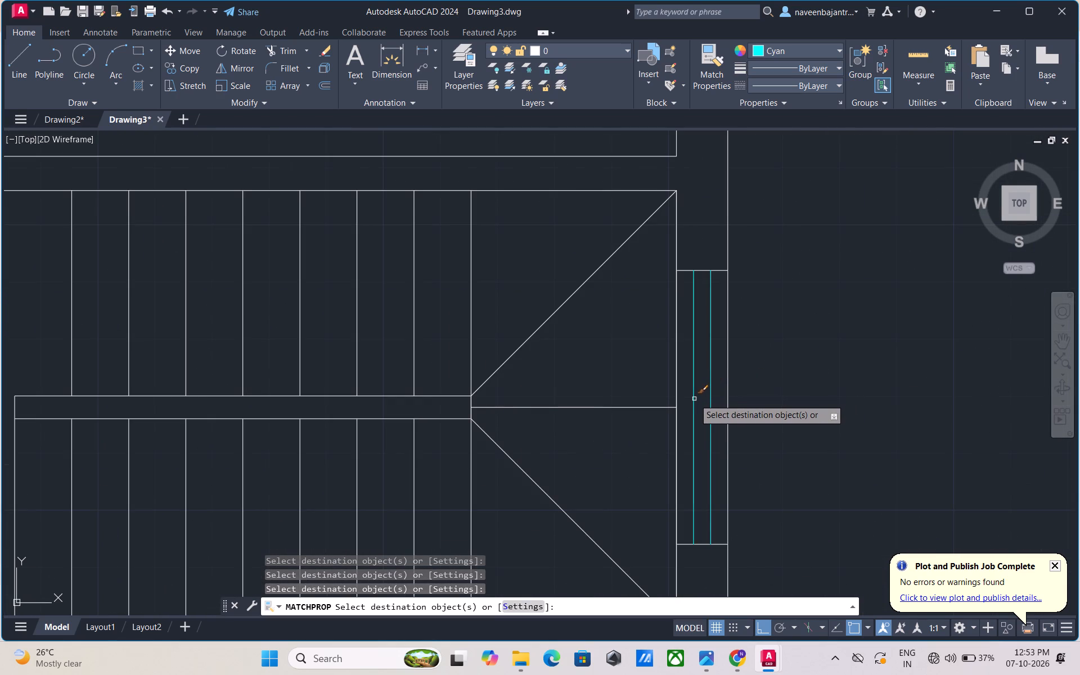
# Match the cyan sample line's properties onto both pane lines of Bedroom 4's outer-wall window.
pyautogui.scroll(-3, 694, 399)
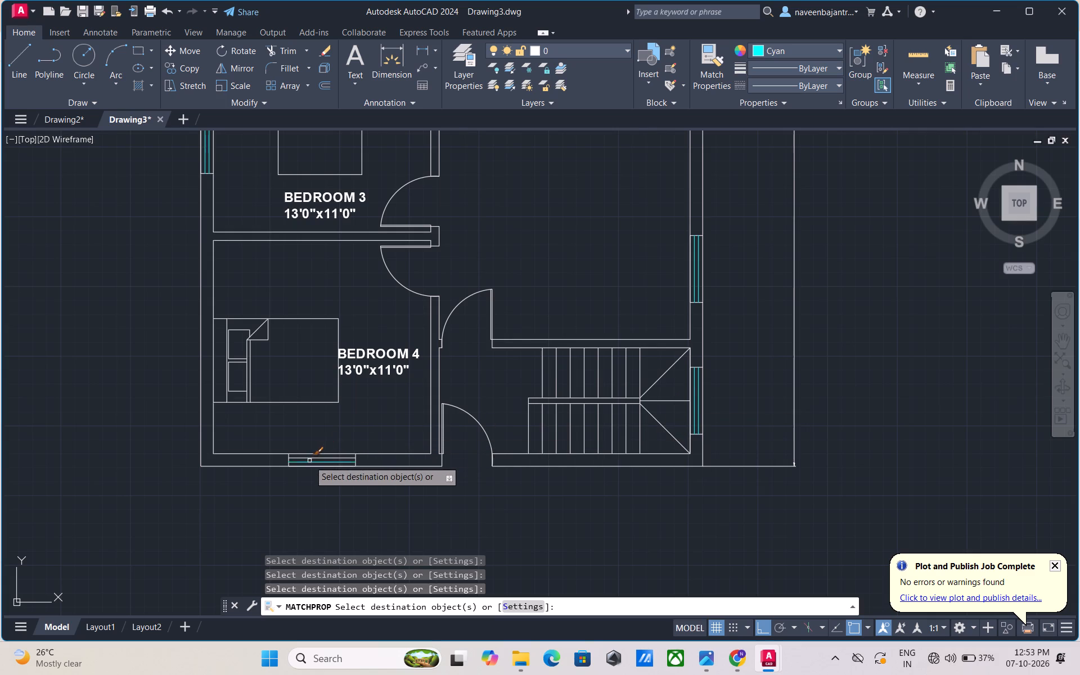
pyautogui.scroll(3, 309, 461)
pyautogui.click(309, 468)
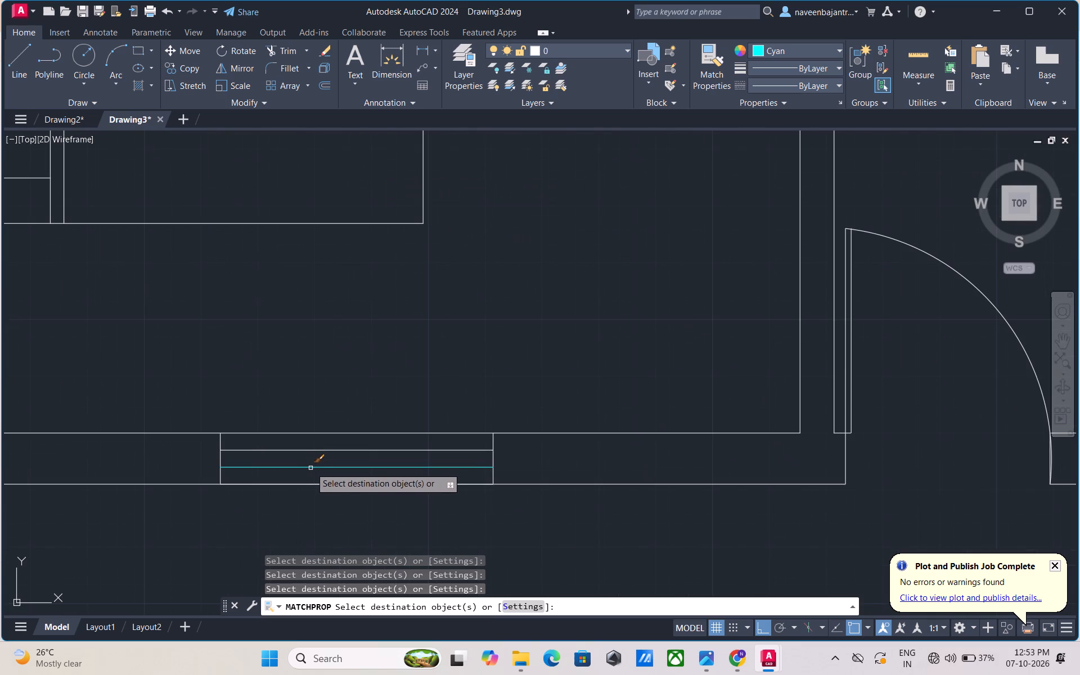
pyautogui.click(318, 449)
# Match the cyan sample line's properties onto both pane lines of the C Toilet's outer-wall window and finish matching.
pyautogui.scroll(-3, 318, 449)
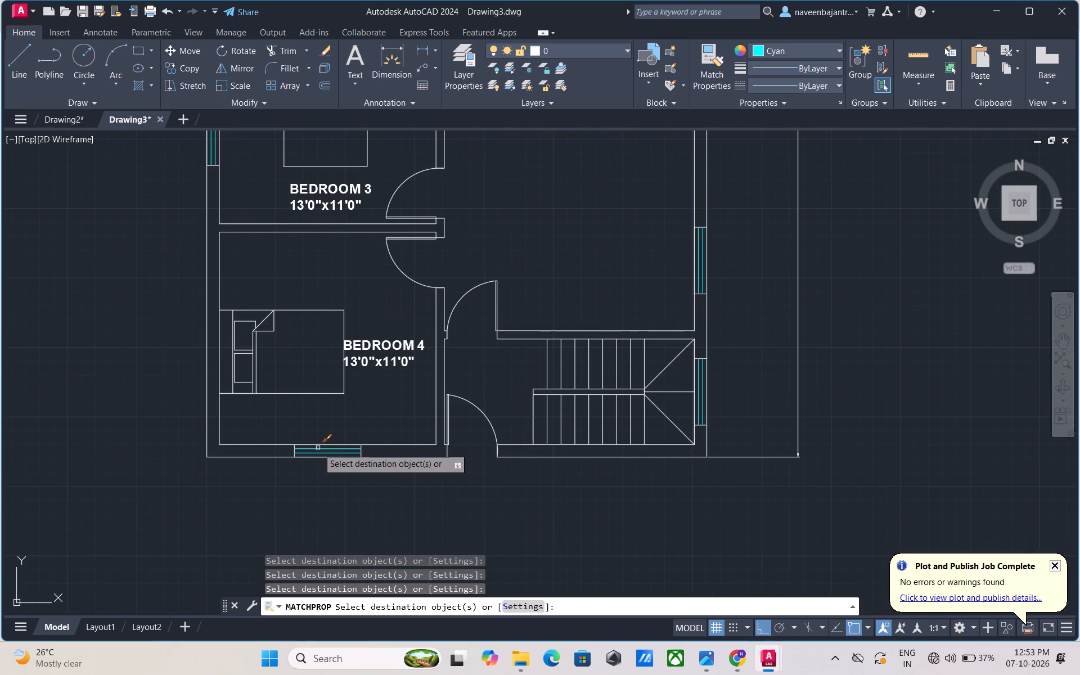
pyautogui.scroll(-1, 307, 444)
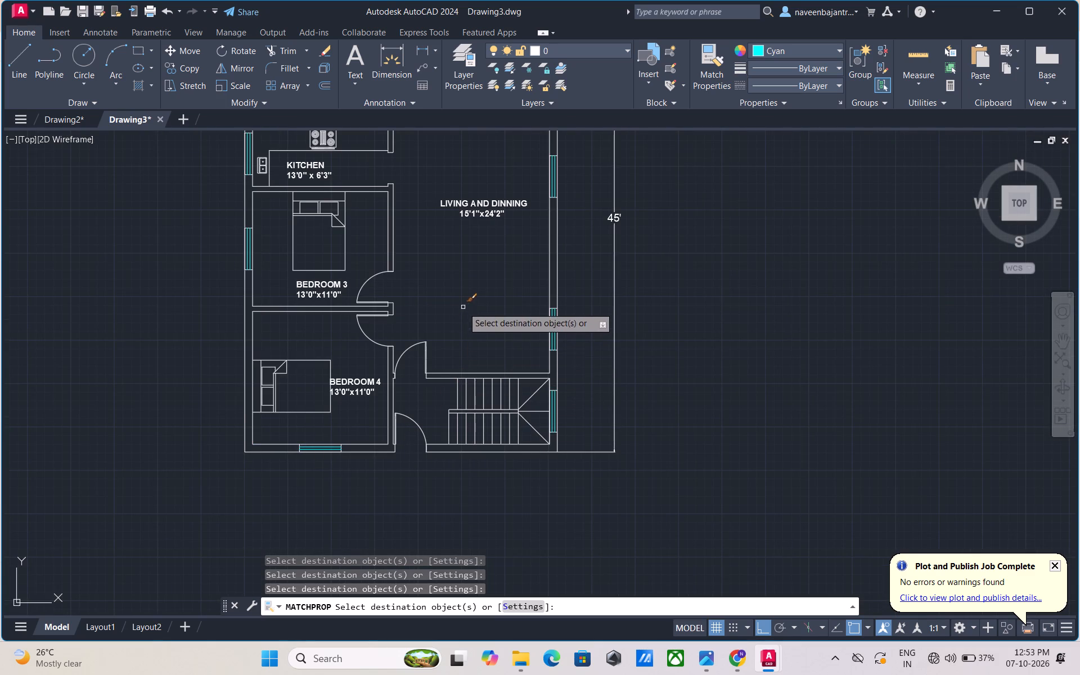
pyautogui.moveTo(463, 307); pyautogui.dragTo(433, 456, button='middle')
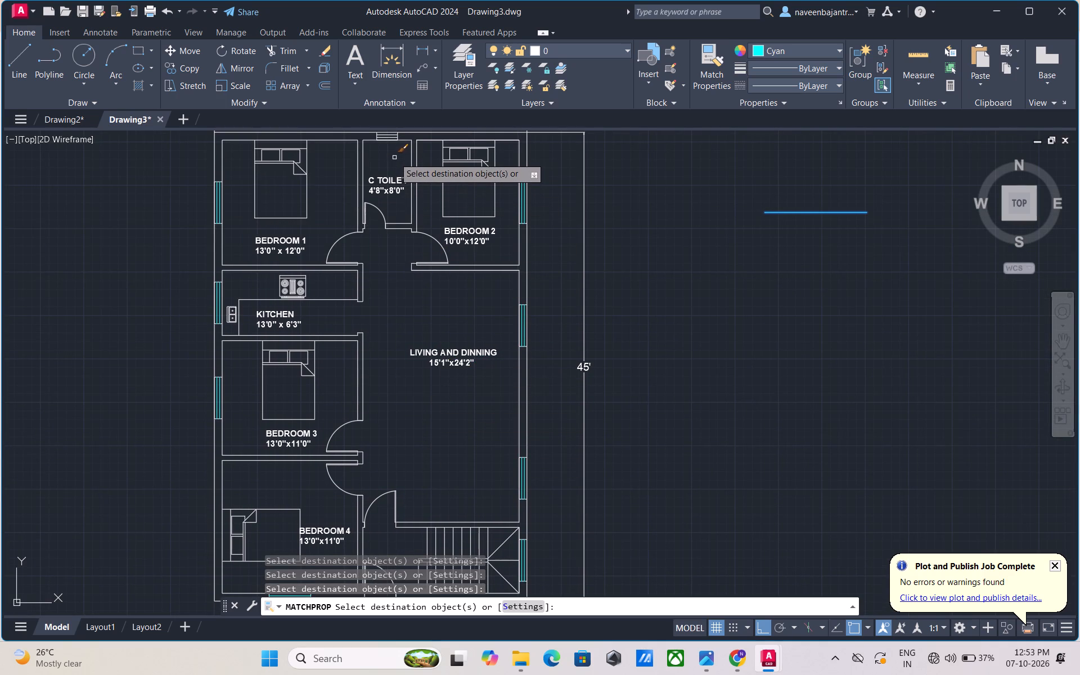
pyautogui.moveTo(394, 157); pyautogui.dragTo(394, 208, button='middle')
pyautogui.scroll(1, 394, 189)
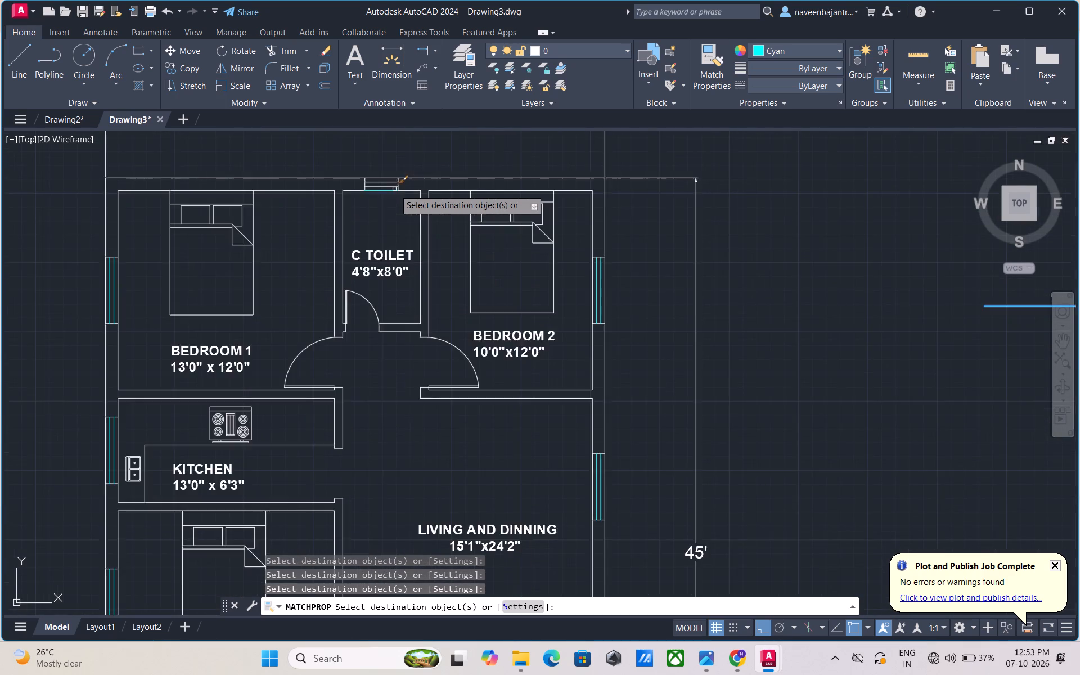
pyautogui.scroll(2, 394, 189)
pyautogui.click(381, 180)
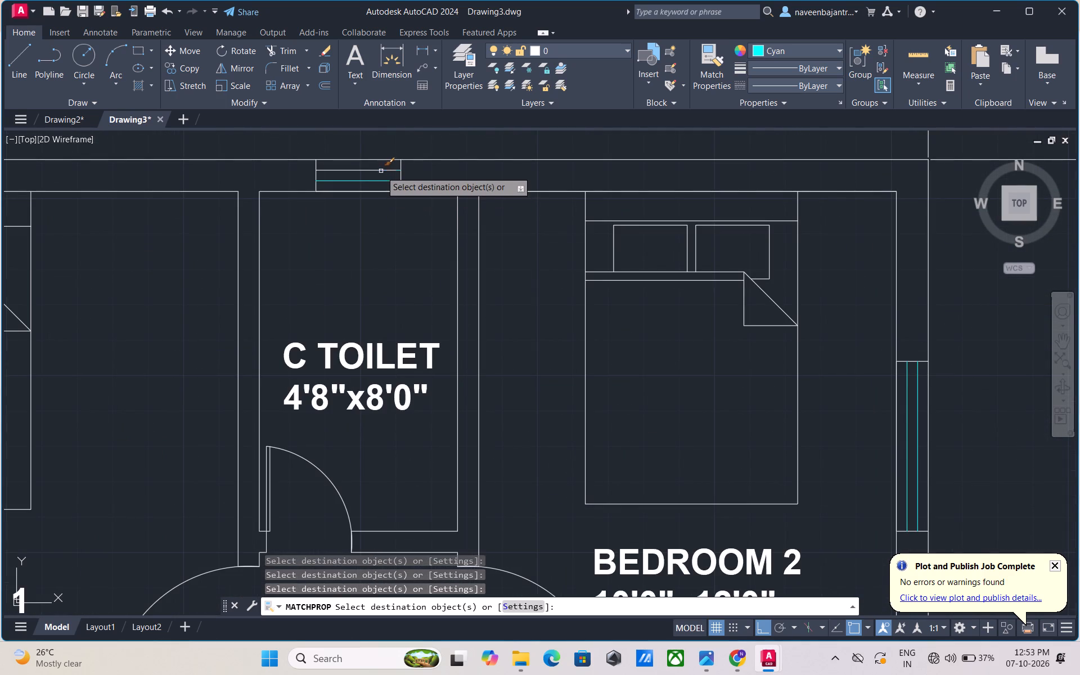
pyautogui.click(381, 171)
pyautogui.scroll(-3, 381, 171)
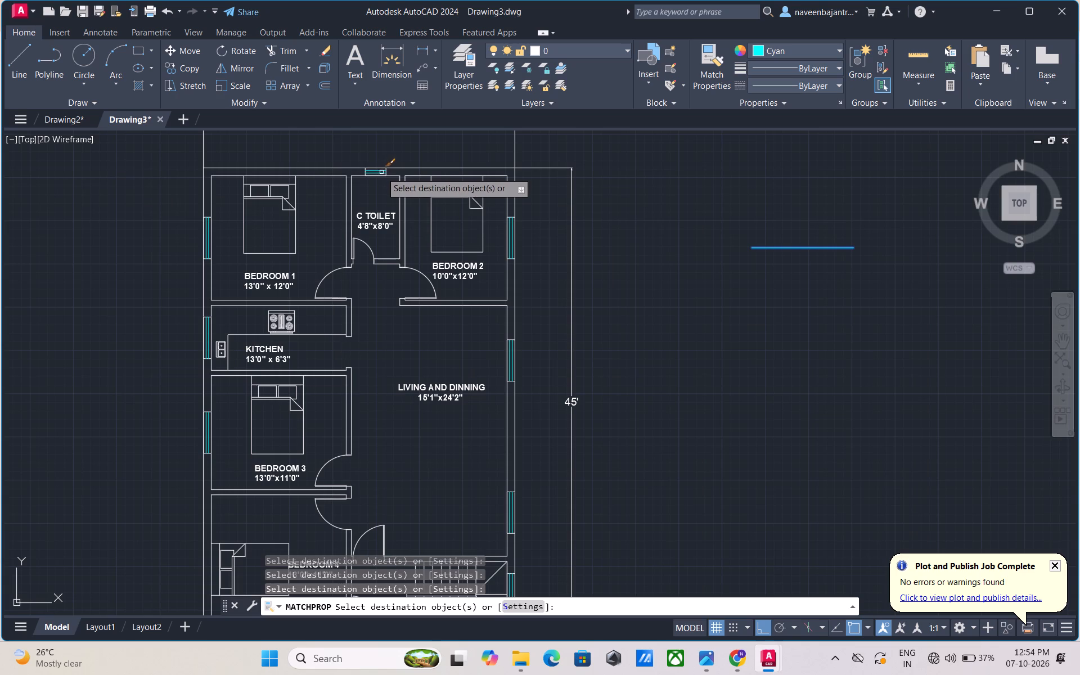
pyautogui.scroll(-1, 417, 272)
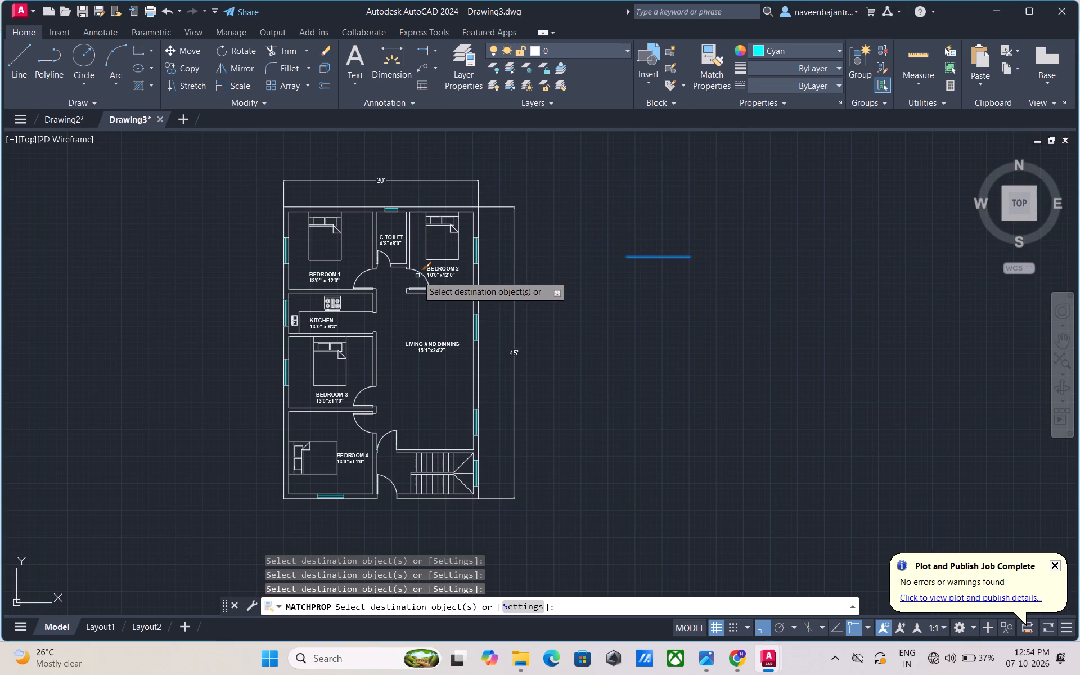
pyautogui.press('Escape')
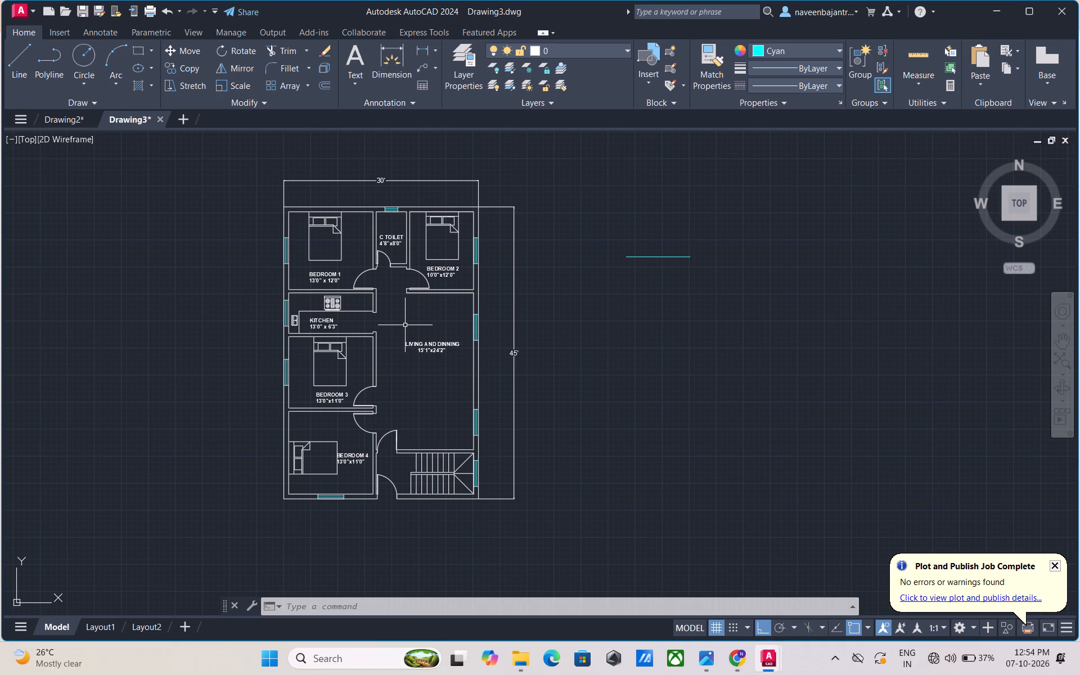
# Hatch the wall regions on both sides of the C Toilet window, including the toilet's partitions, with a SOLID pattern in the current cyan.
pyautogui.click(151, 86)
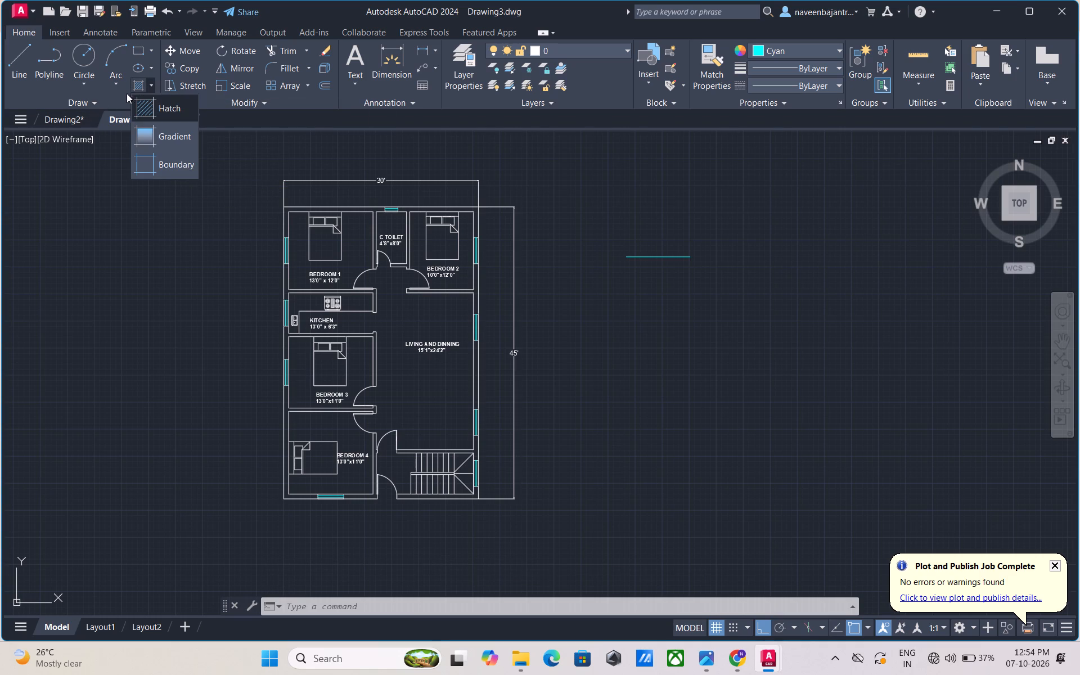
pyautogui.click(134, 84)
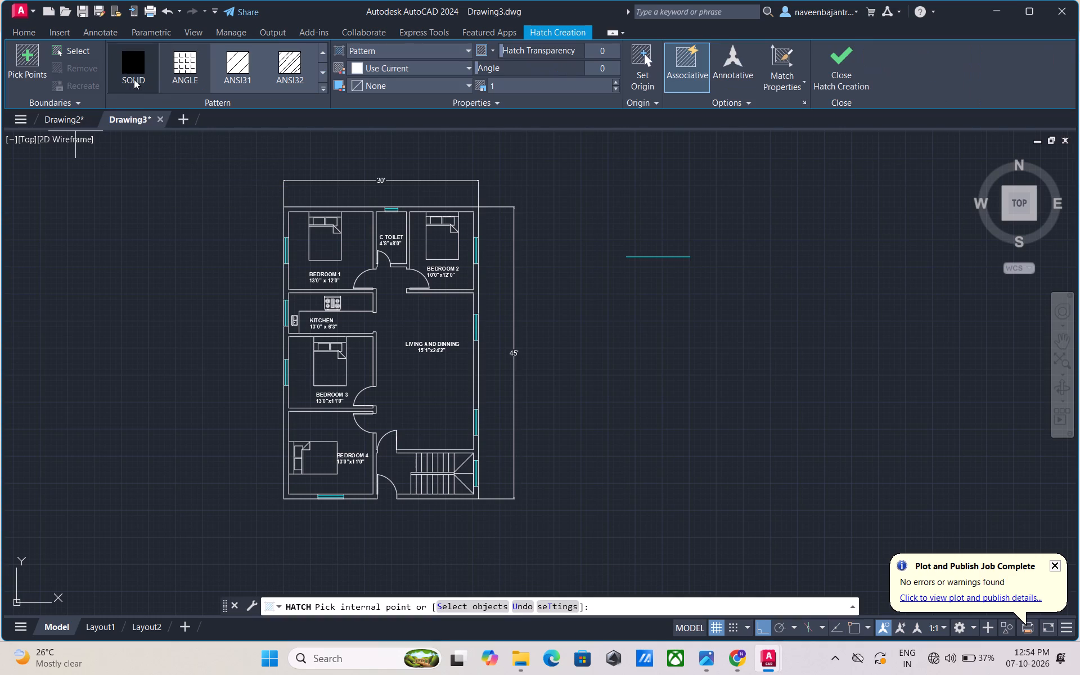
pyautogui.click(133, 65)
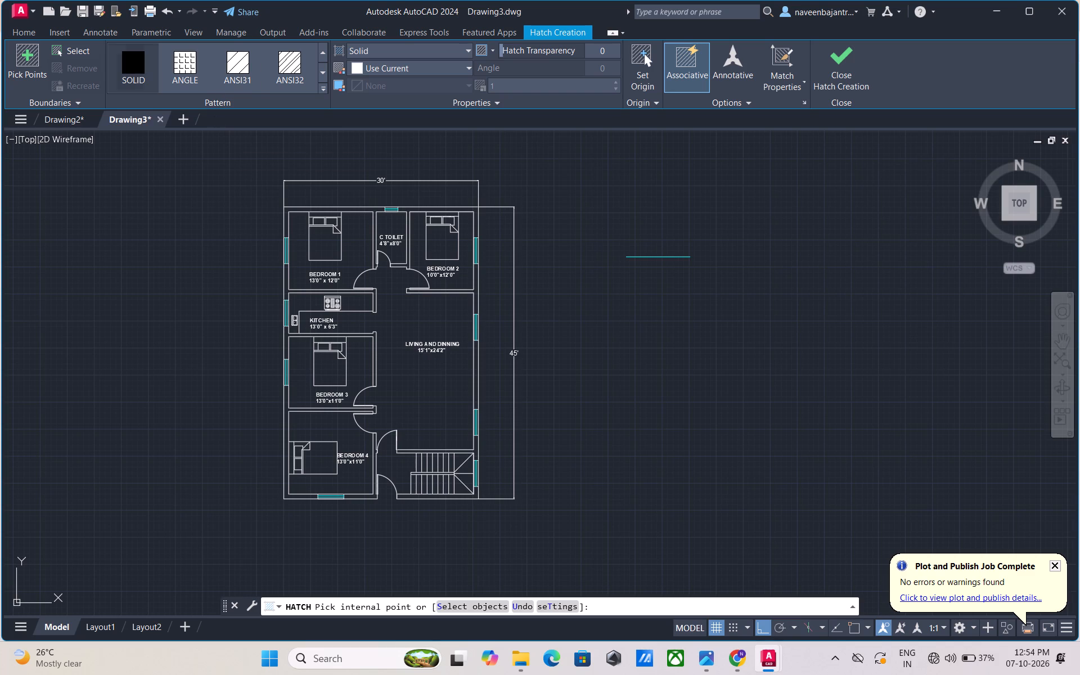
pyautogui.scroll(3, 335, 202)
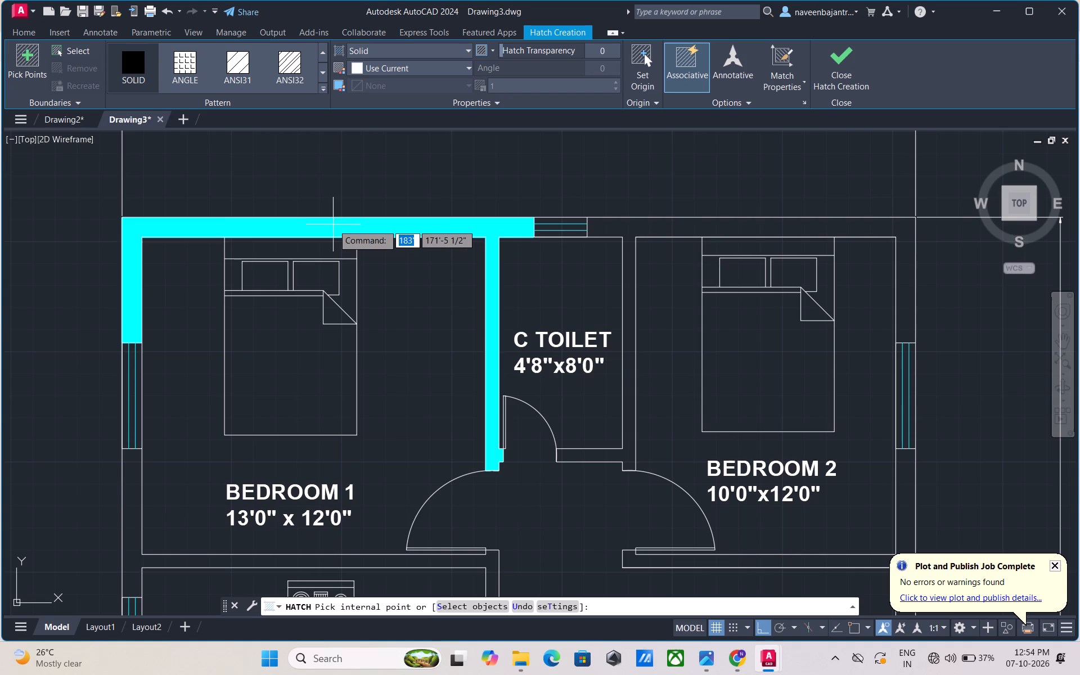
pyautogui.click(333, 224)
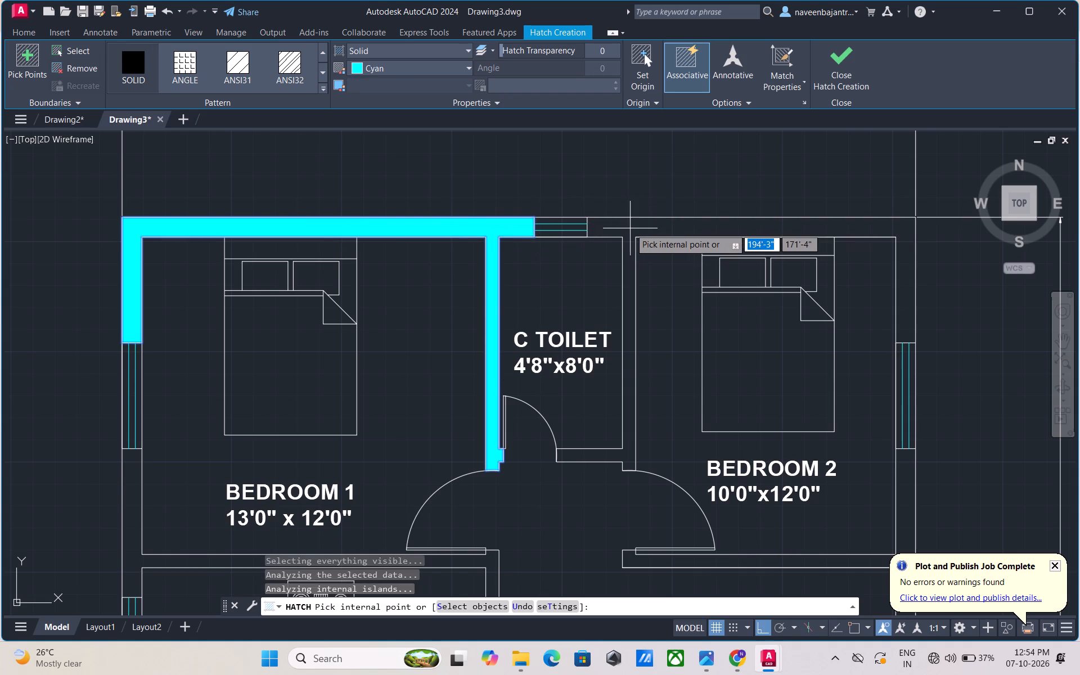
pyautogui.scroll(-1, 630, 228)
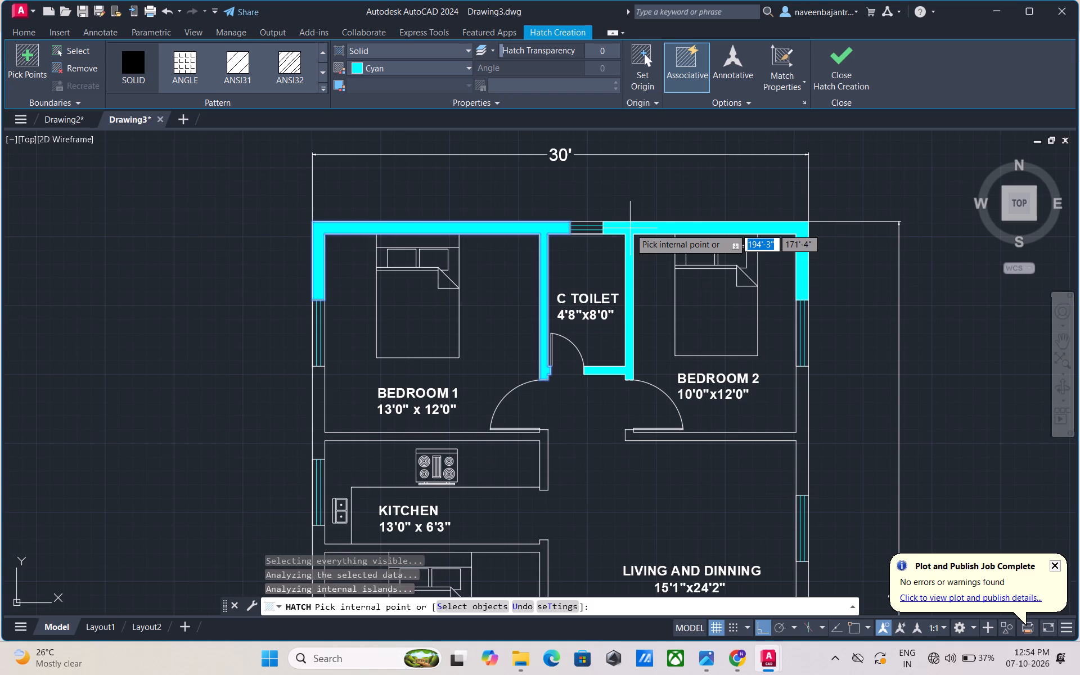
pyautogui.click(630, 228)
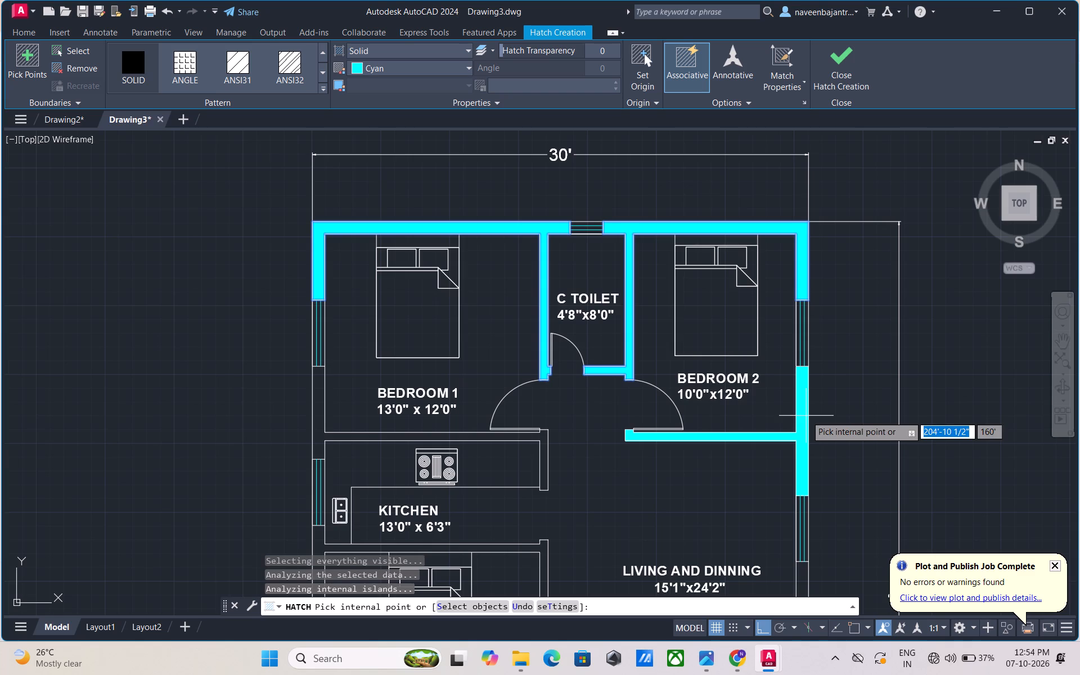
# Add to the solid hatch the connected outer walls and partitions between Bedroom 2 and the living room, and between Bedroom 1 and the kitchen.
pyautogui.click(806, 416)
pyautogui.scroll(-1, 800, 416)
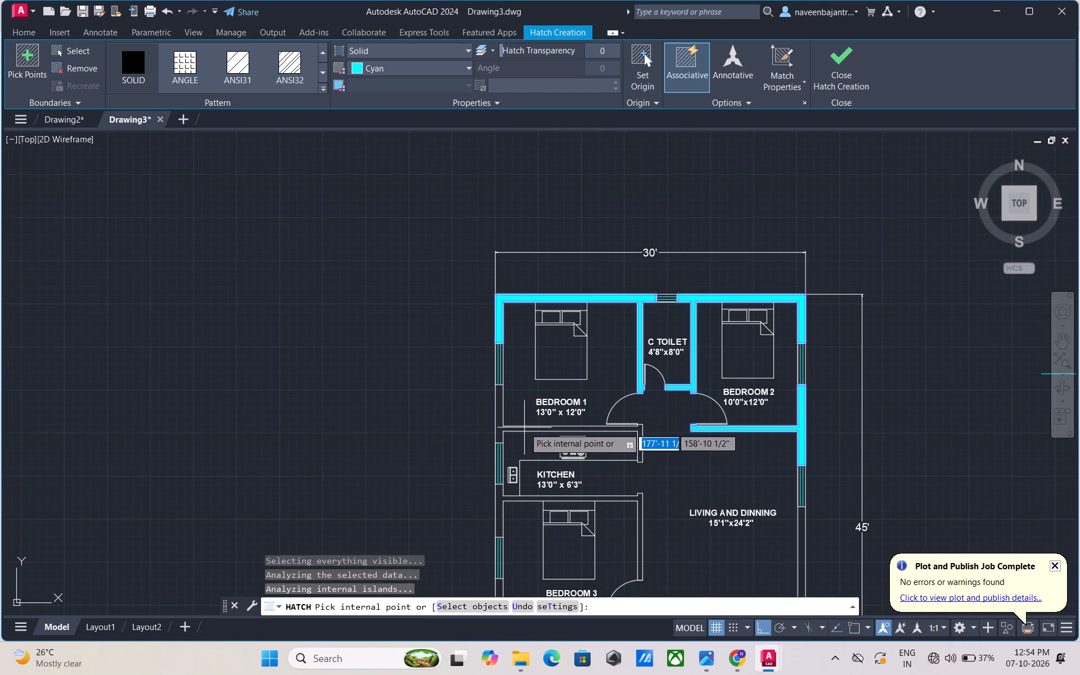
pyautogui.scroll(1, 521, 427)
pyautogui.click(486, 415)
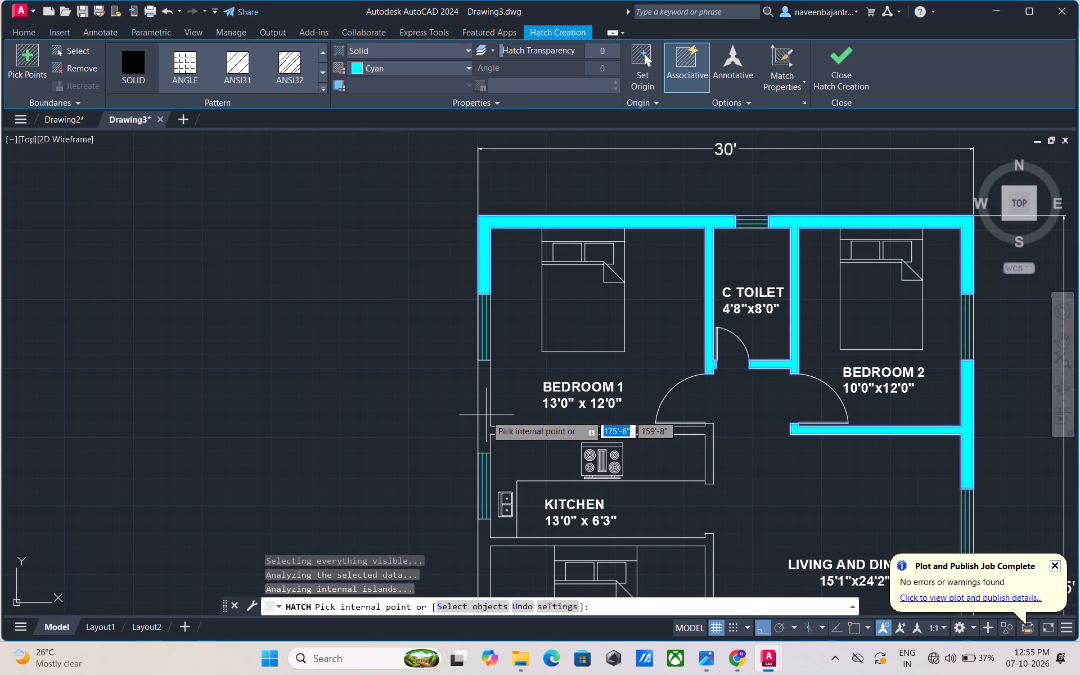
# Add to the solid hatch the living room's outer wall between its two windows and the connected walls around Bedroom 3's kitchen side.
pyautogui.scroll(-2, 486, 415)
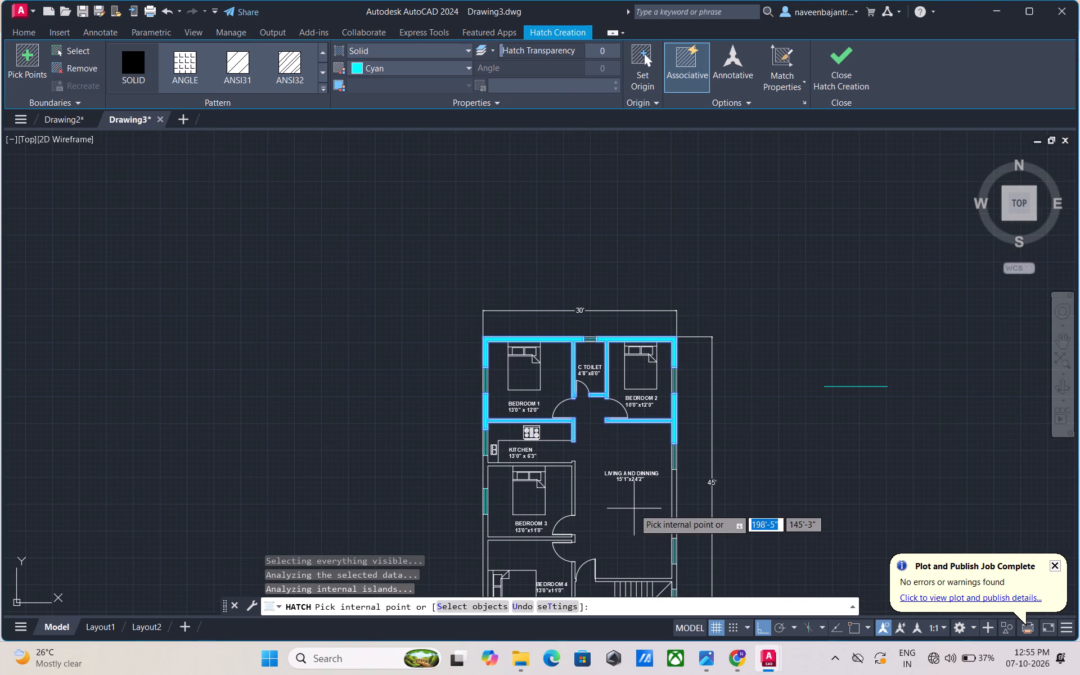
pyautogui.moveTo(634, 509); pyautogui.dragTo(591, 380, button='middle')
pyautogui.scroll(1, 591, 380)
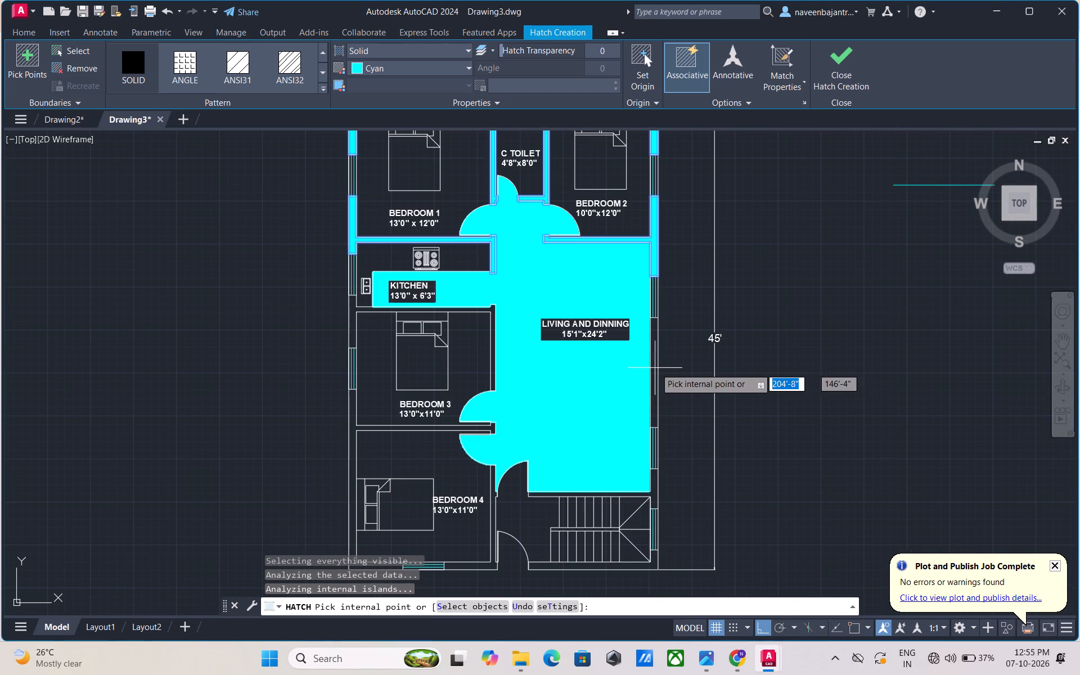
pyautogui.click(655, 373)
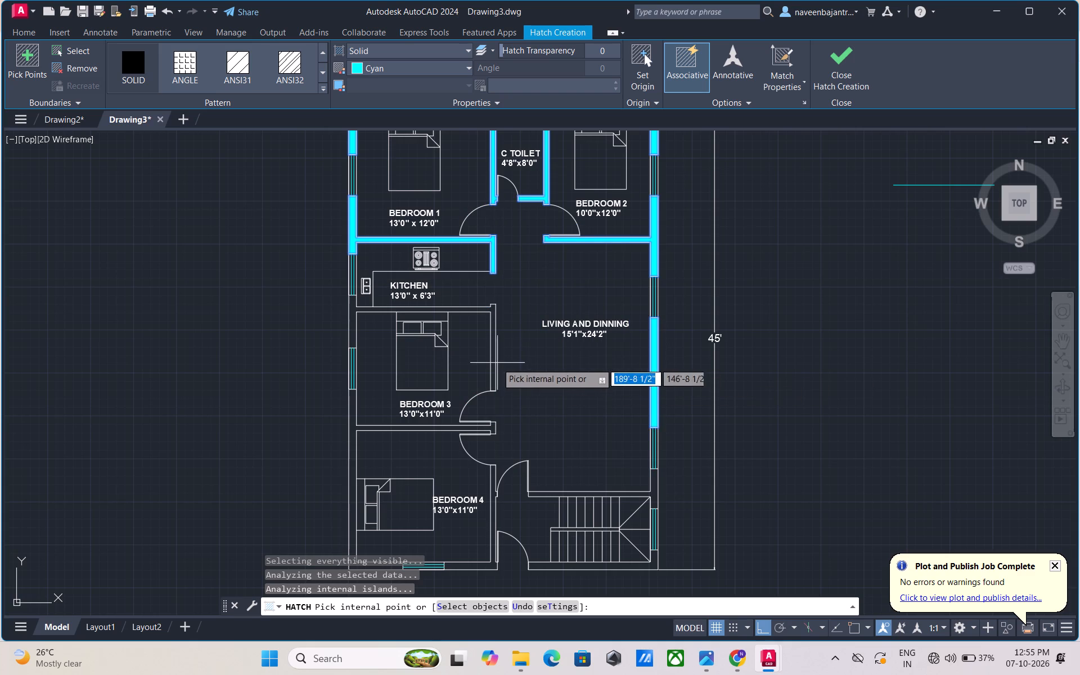
pyautogui.click(494, 364)
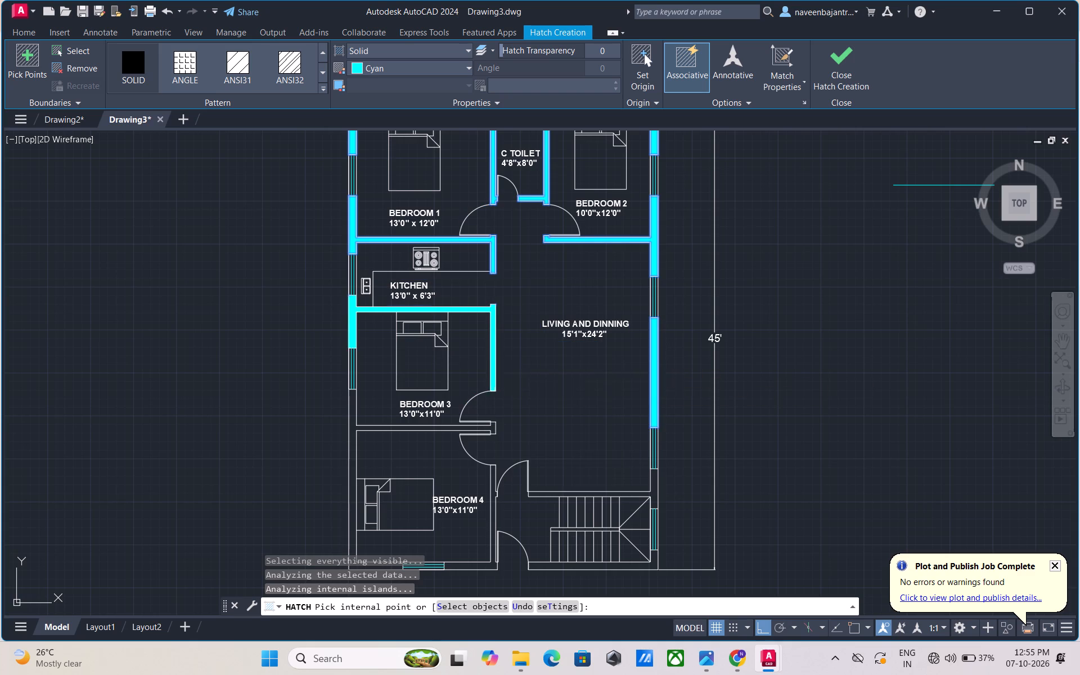
# Add the remaining walls around Bedroom 3, Bedroom 4, the entrance and the staircase to the solid hatch and finish hatching.
pyautogui.click(352, 459)
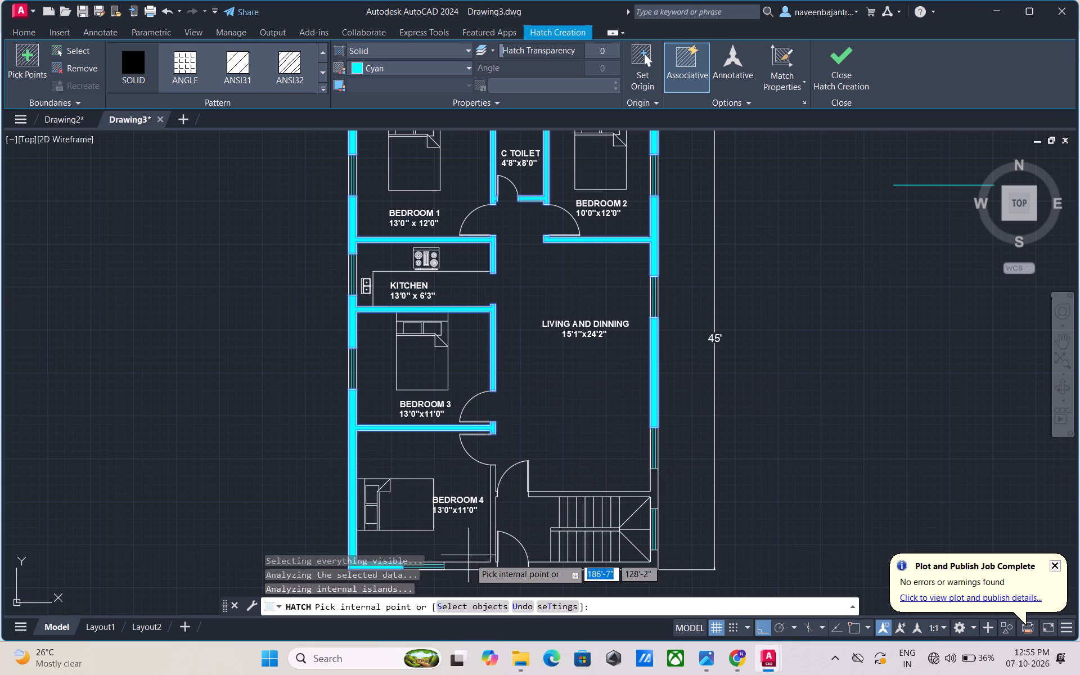
pyautogui.click(474, 566)
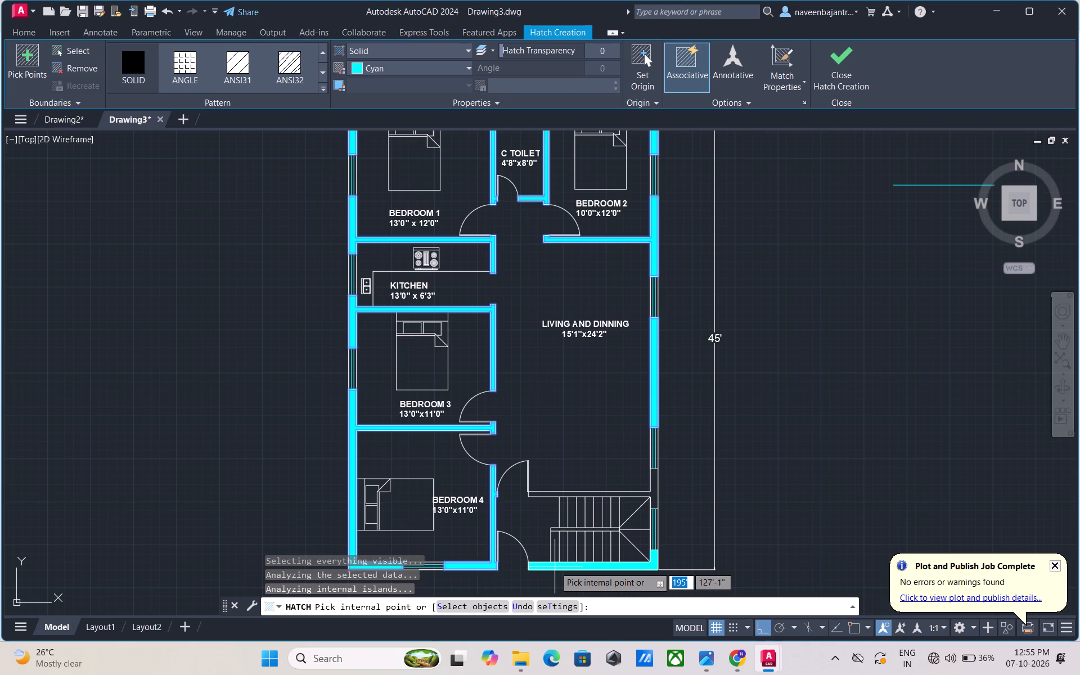
pyautogui.click(555, 566)
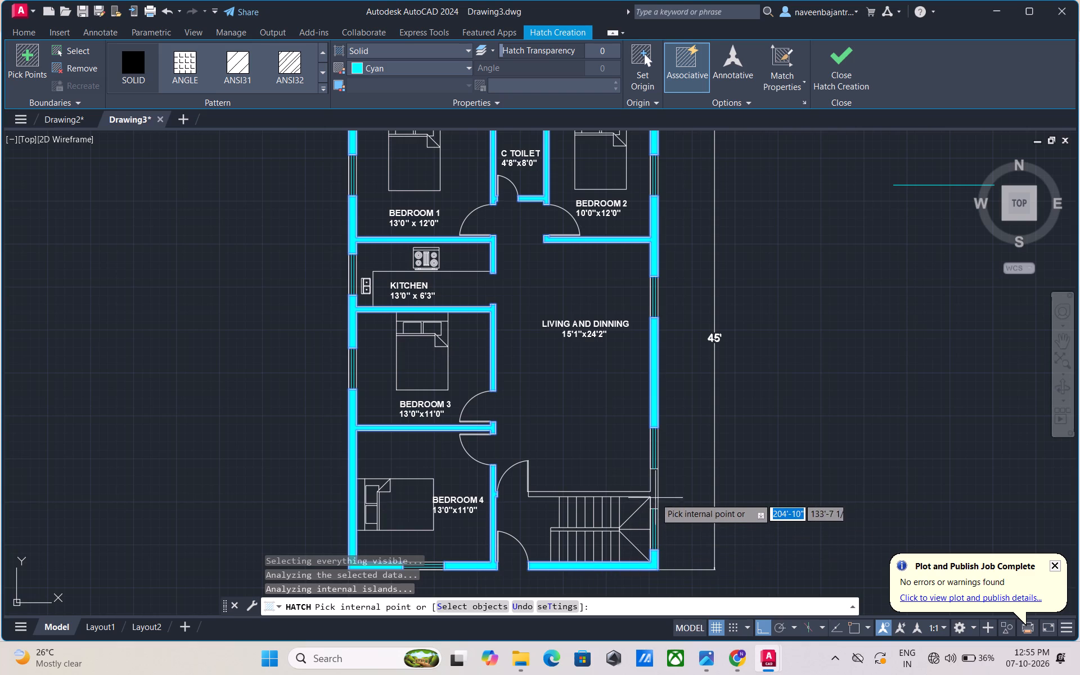
pyautogui.click(655, 496)
pyautogui.scroll(-1, 652, 496)
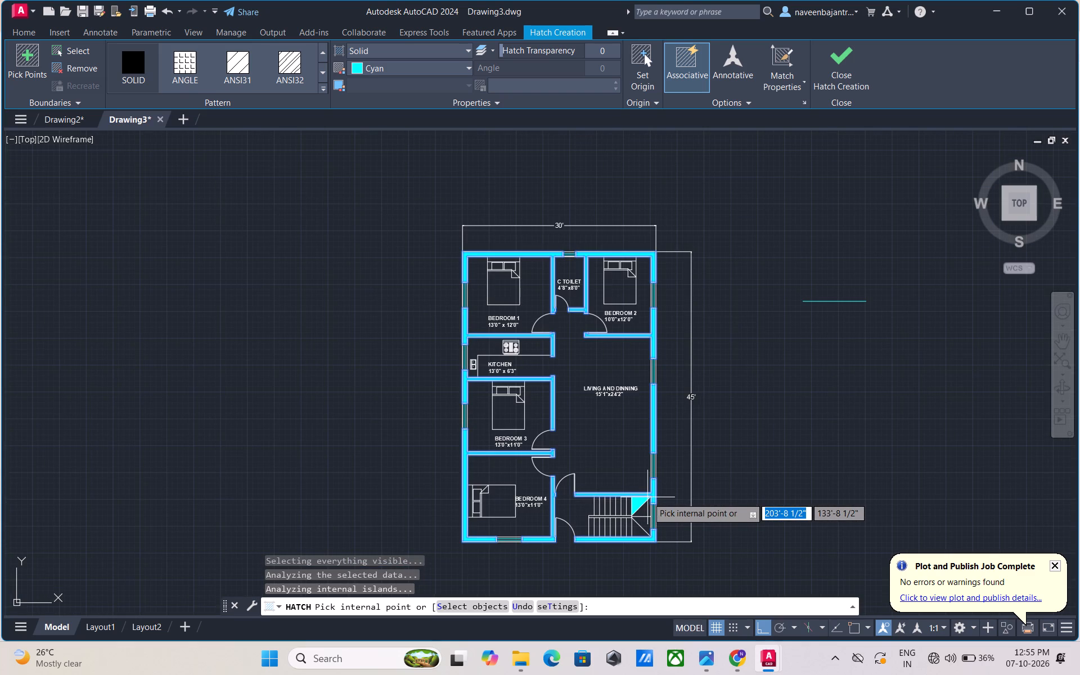
pyautogui.press('Escape')
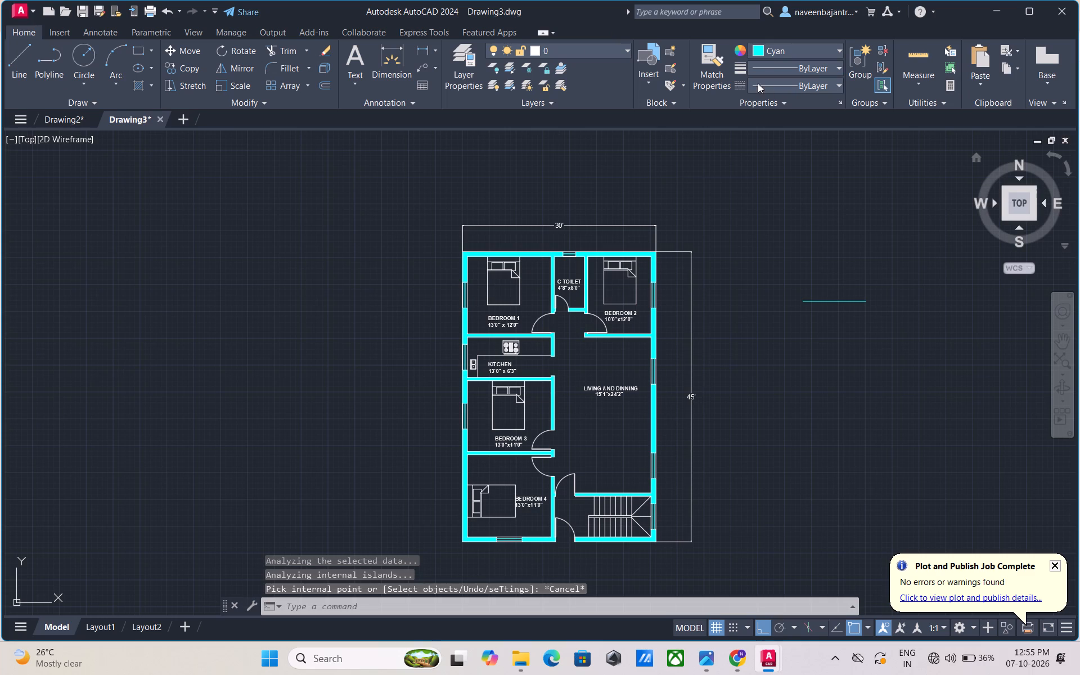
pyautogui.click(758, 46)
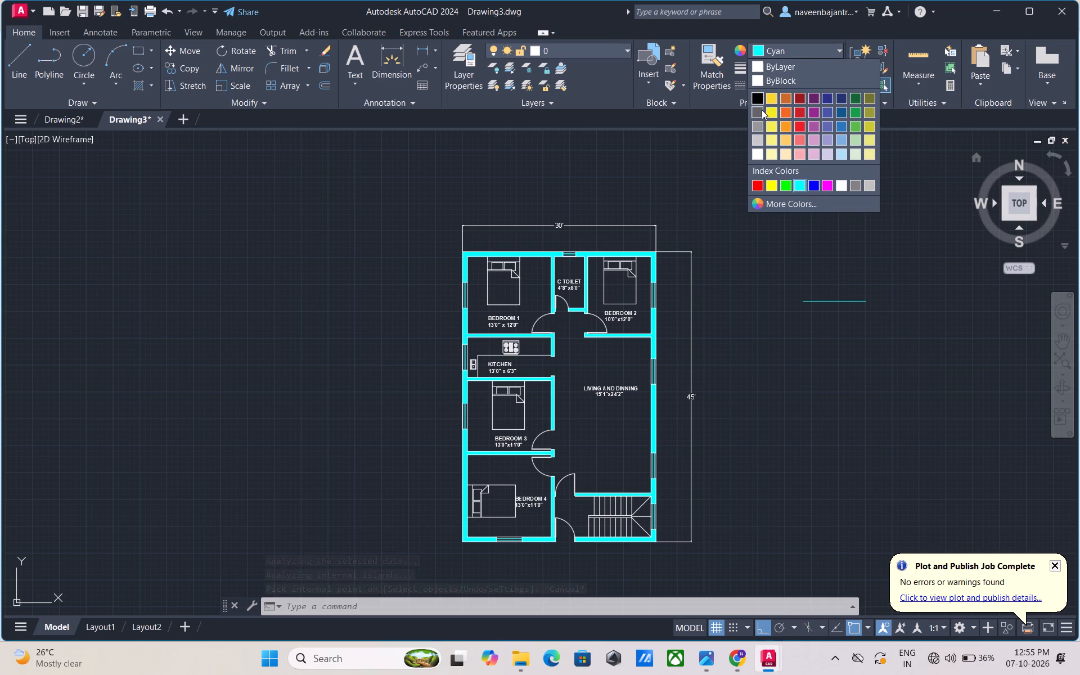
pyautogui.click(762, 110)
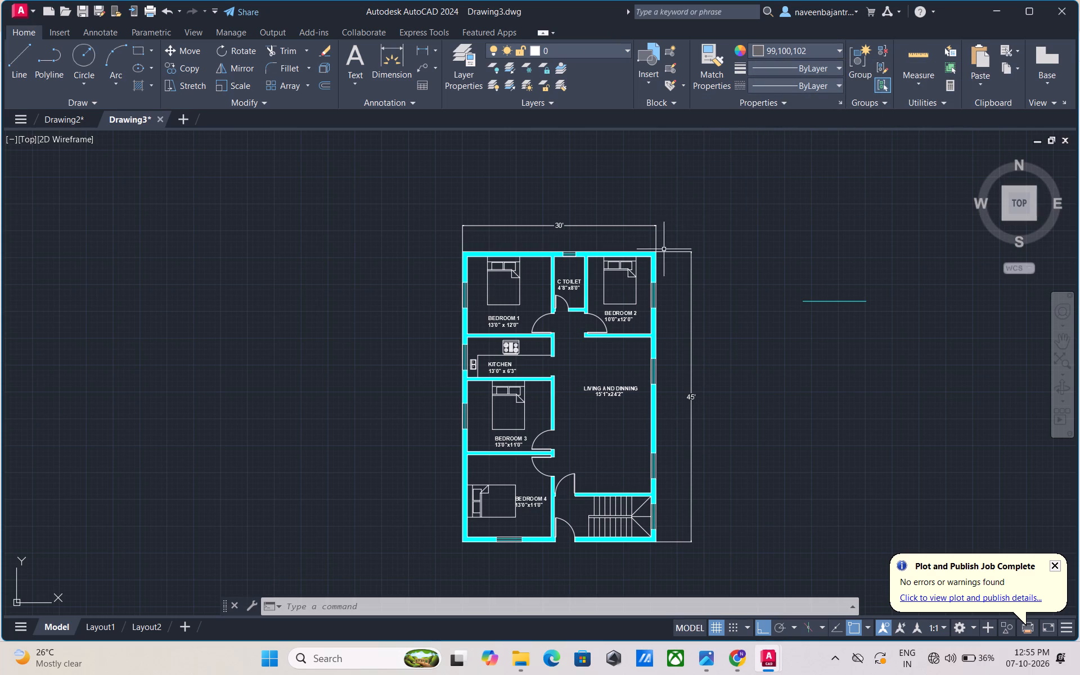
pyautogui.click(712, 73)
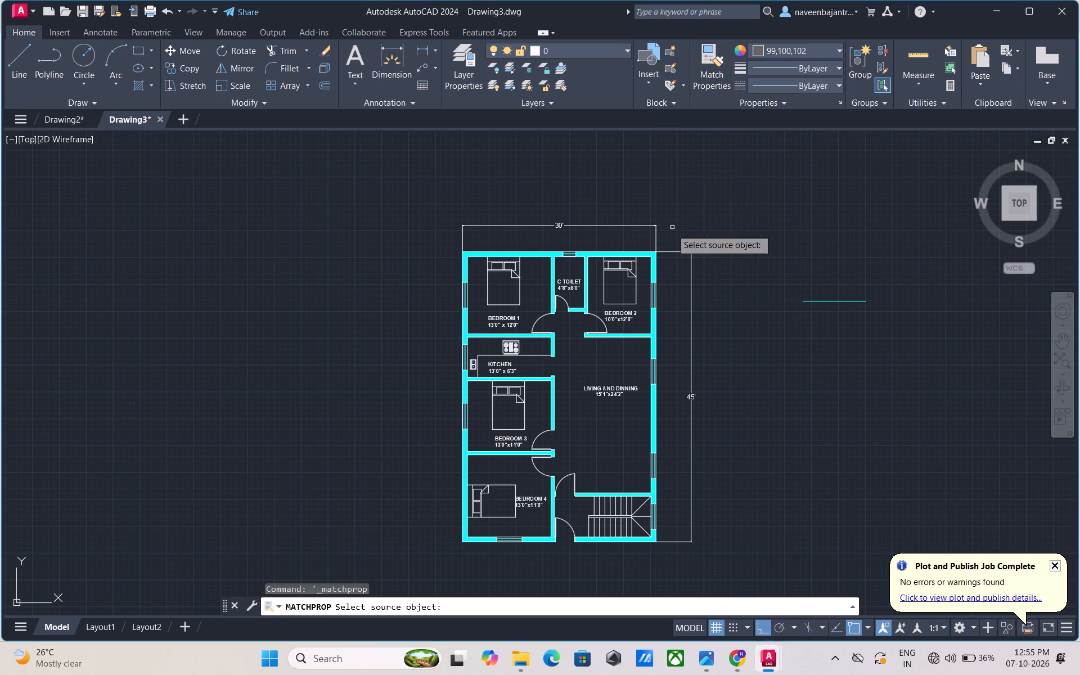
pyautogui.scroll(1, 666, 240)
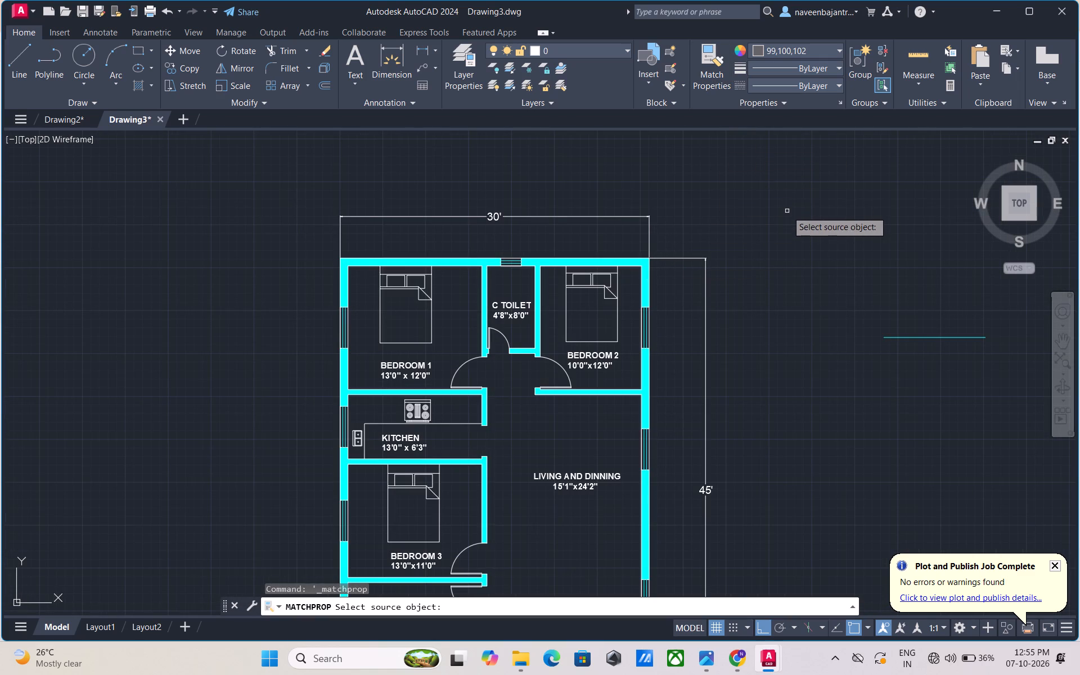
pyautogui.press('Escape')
# Set the current colour to grey index 8 and draw a horizontal sample line about 11'-3" long outside the plan, above the cyan one.
pyautogui.click(758, 48)
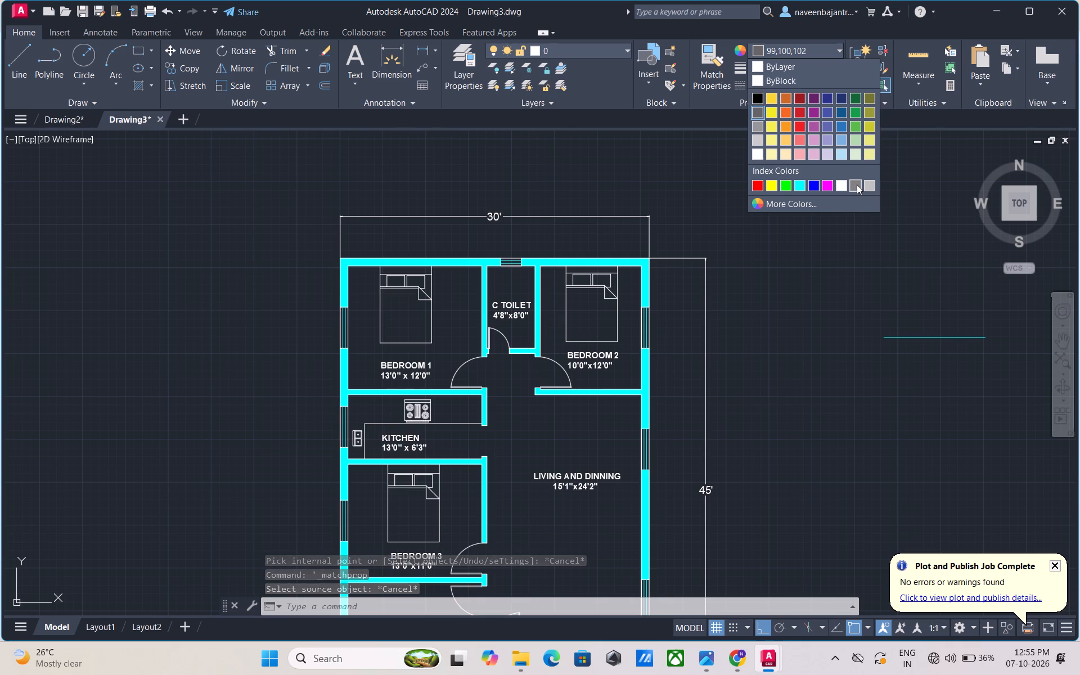
pyautogui.click(857, 184)
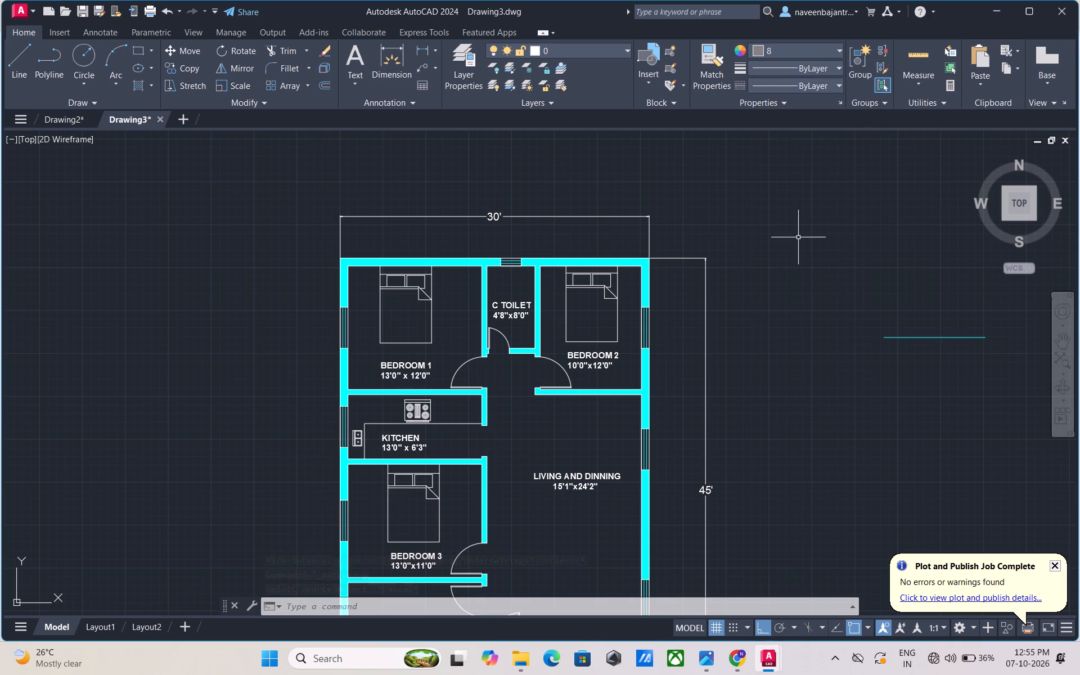
pyautogui.write('L')
pyautogui.press('space')
pyautogui.click(798, 238)
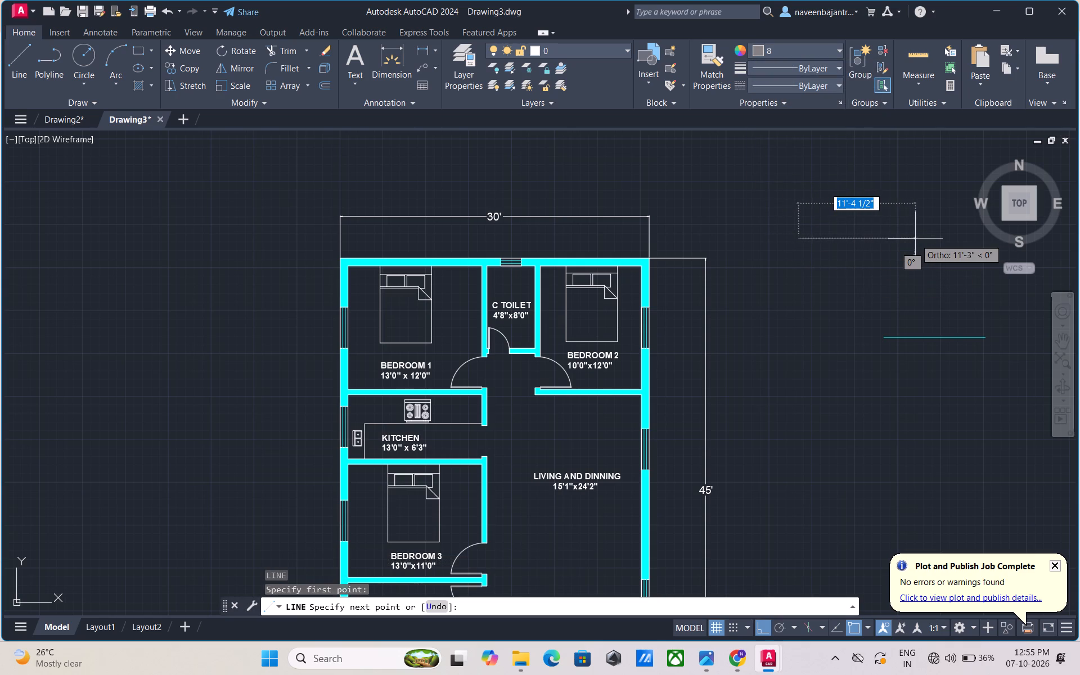
pyautogui.click(916, 238)
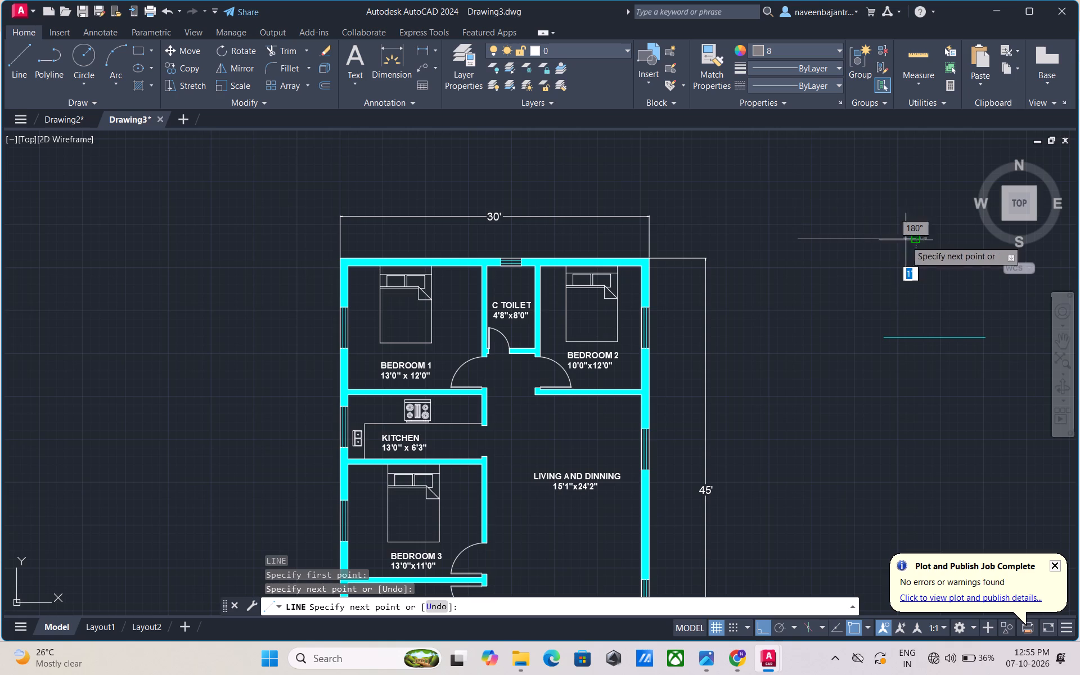
pyautogui.press('Escape')
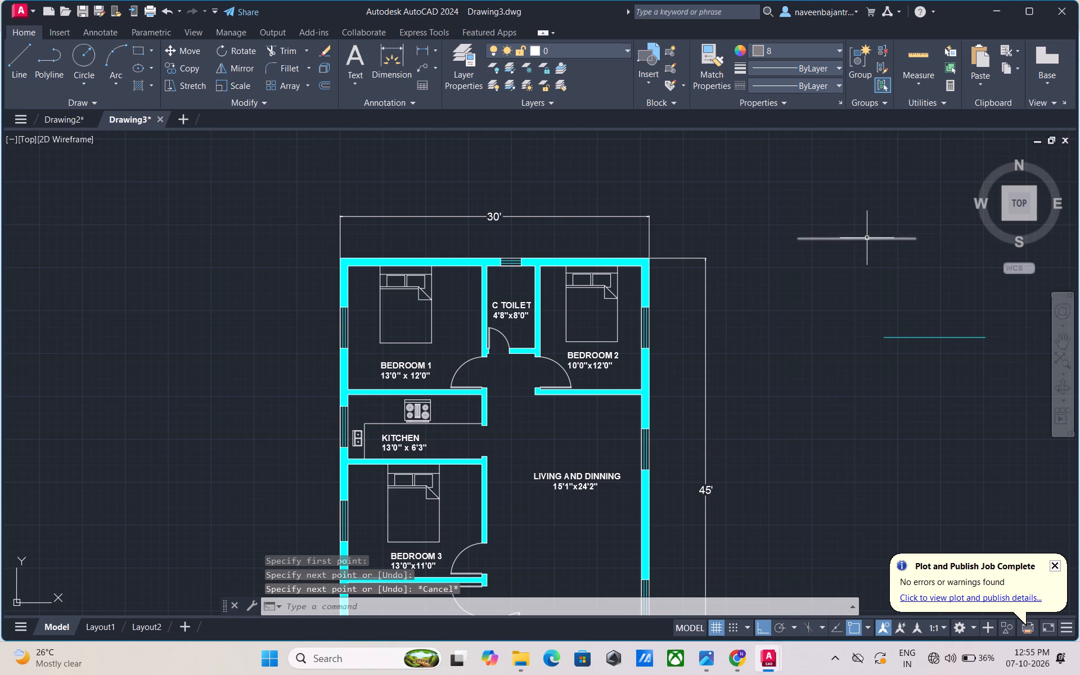
# Match the grey sample line's properties onto the solid wall hatch and finish matching.
pyautogui.click(722, 73)
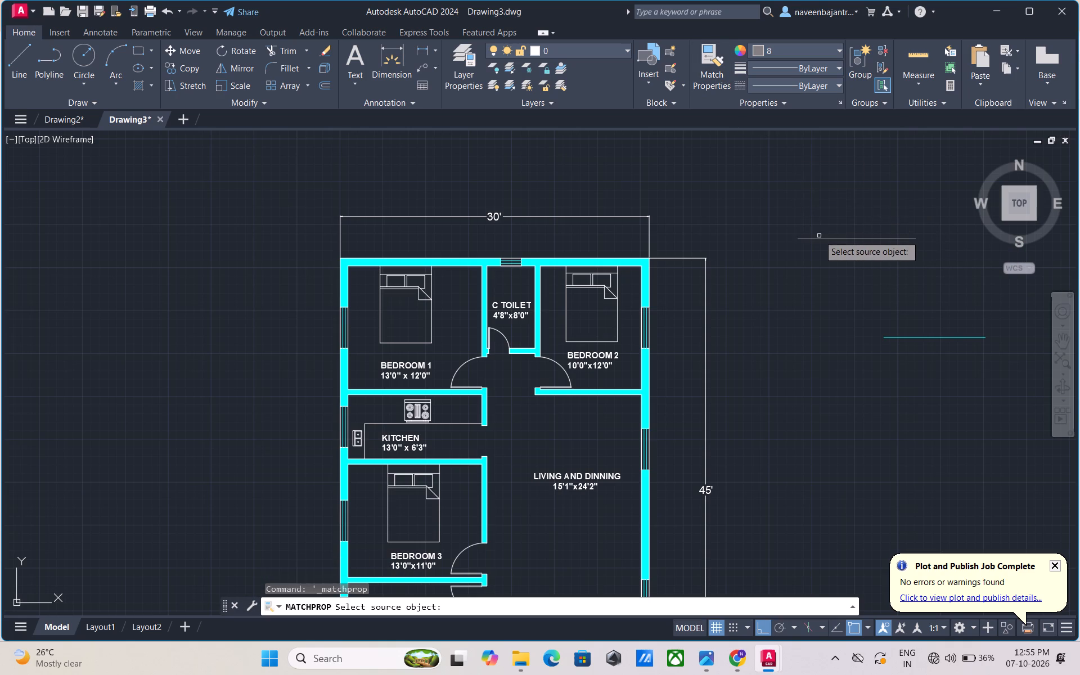
pyautogui.click(819, 237)
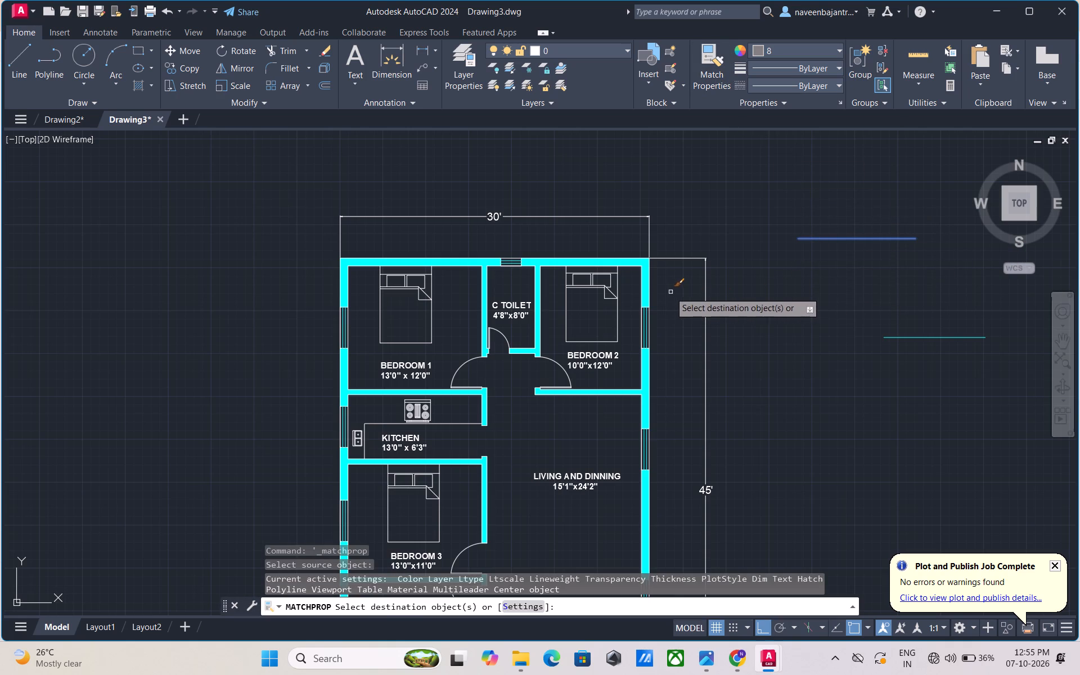
pyautogui.click(646, 287)
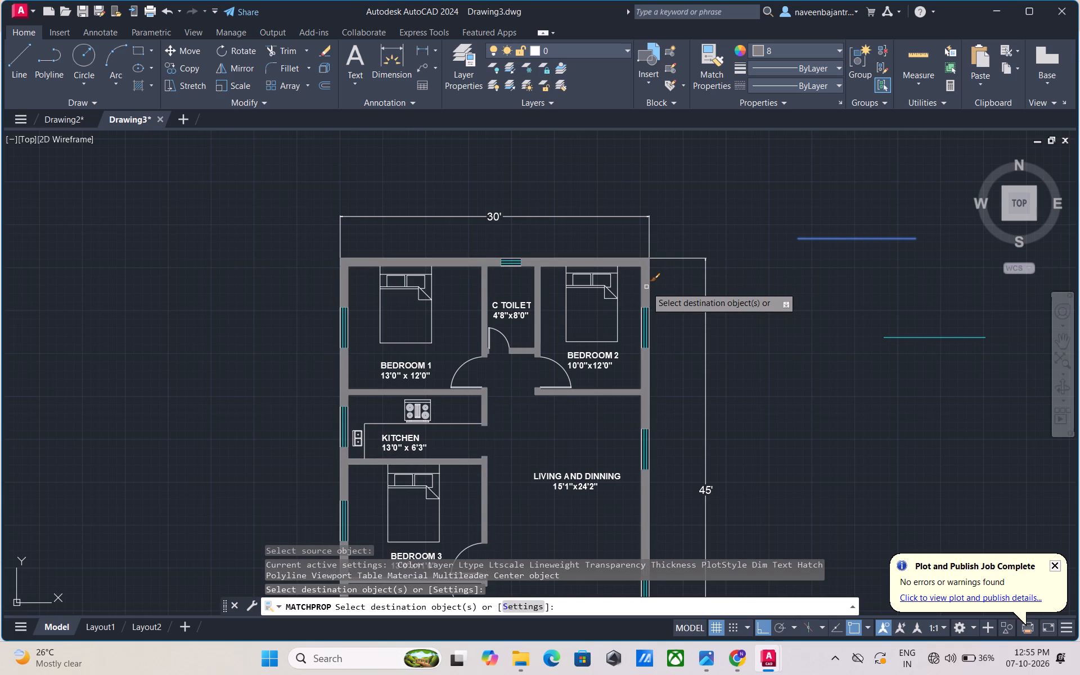
pyautogui.scroll(-2, 646, 287)
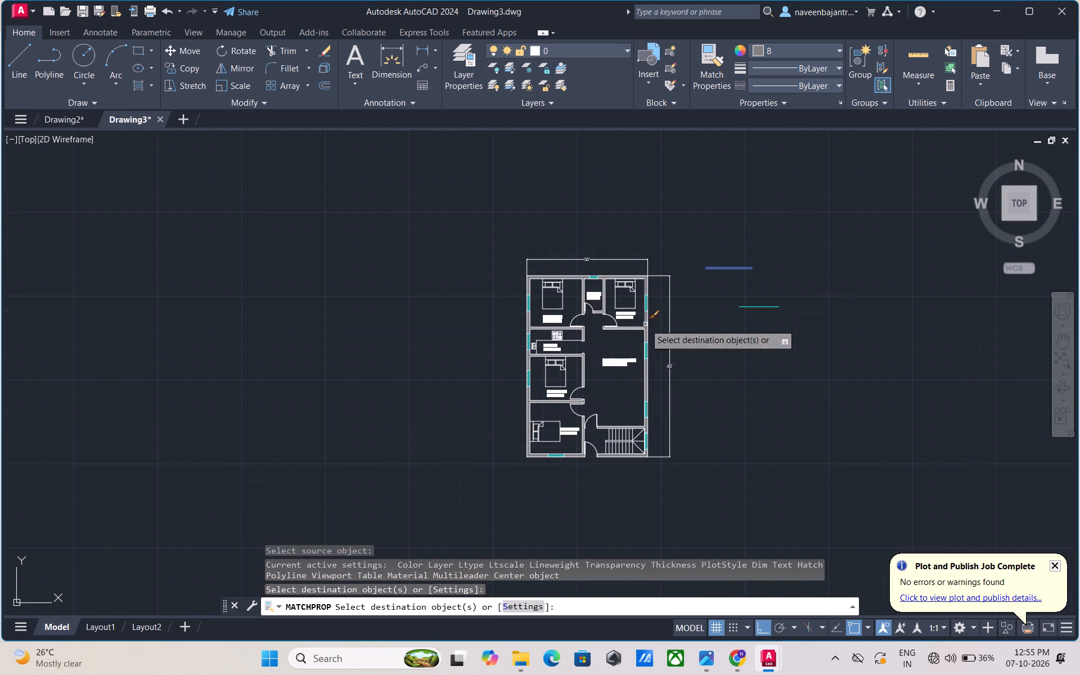
pyautogui.moveTo(627, 400); pyautogui.dragTo(591, 373, button='middle')
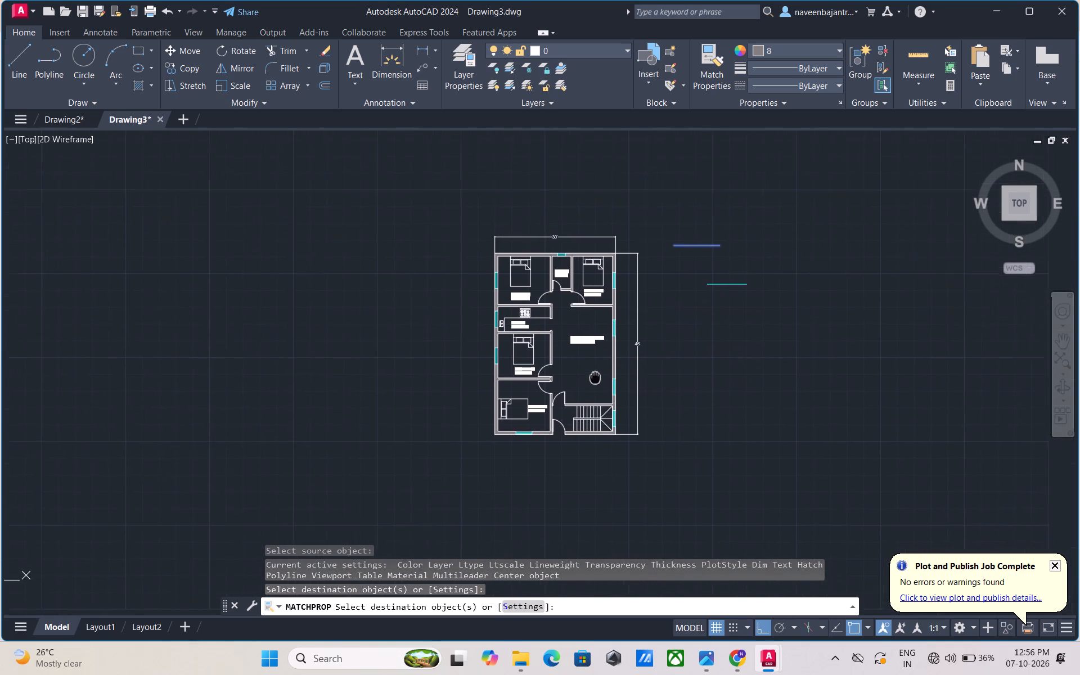
pyautogui.moveTo(591, 373); pyautogui.dragTo(579, 358, button='middle')
pyautogui.scroll(1, 571, 350)
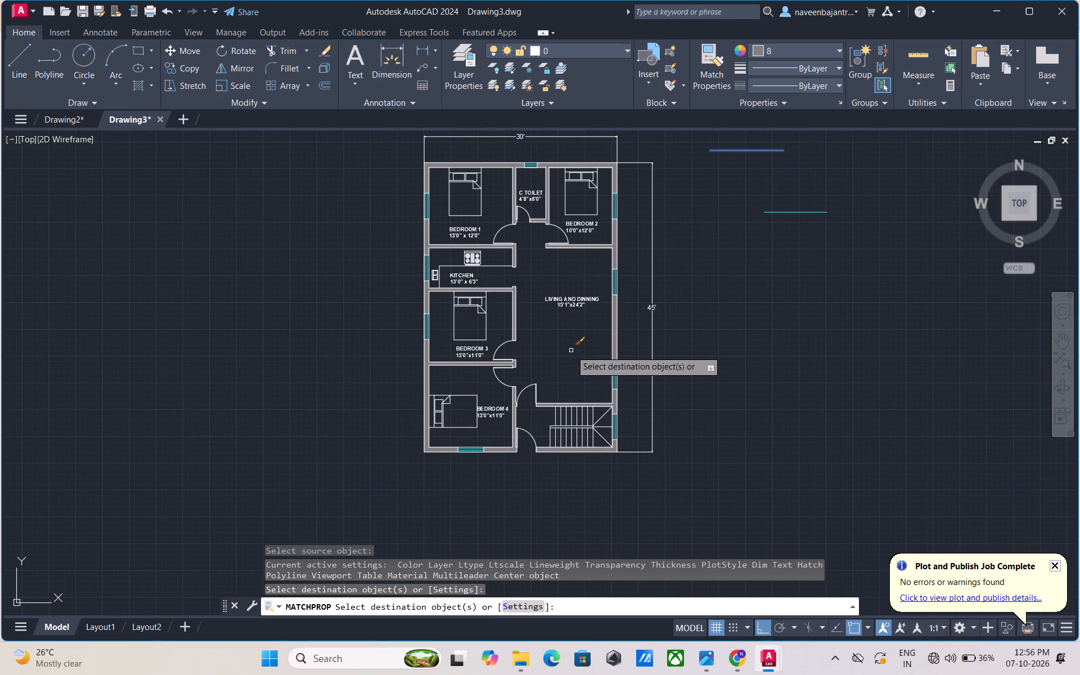
pyautogui.press('Escape')
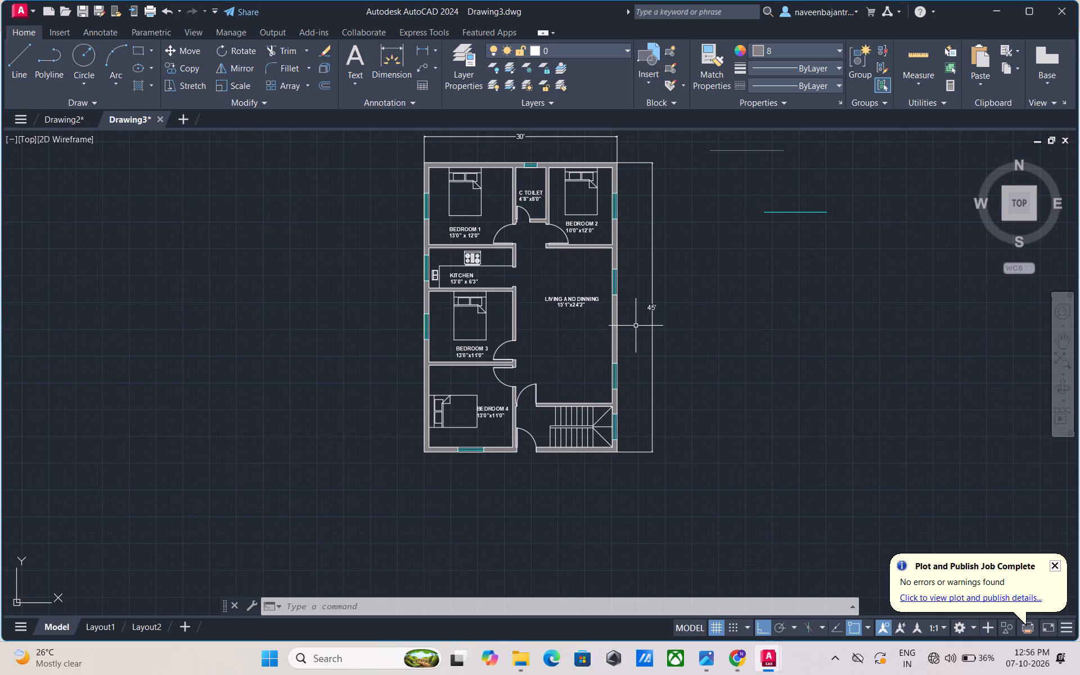
# Insert a Toilet - Imperial block from the architectural tool palette in the empty space beside the plan and close the palette.
pyautogui.write('TP')
pyautogui.press('space')
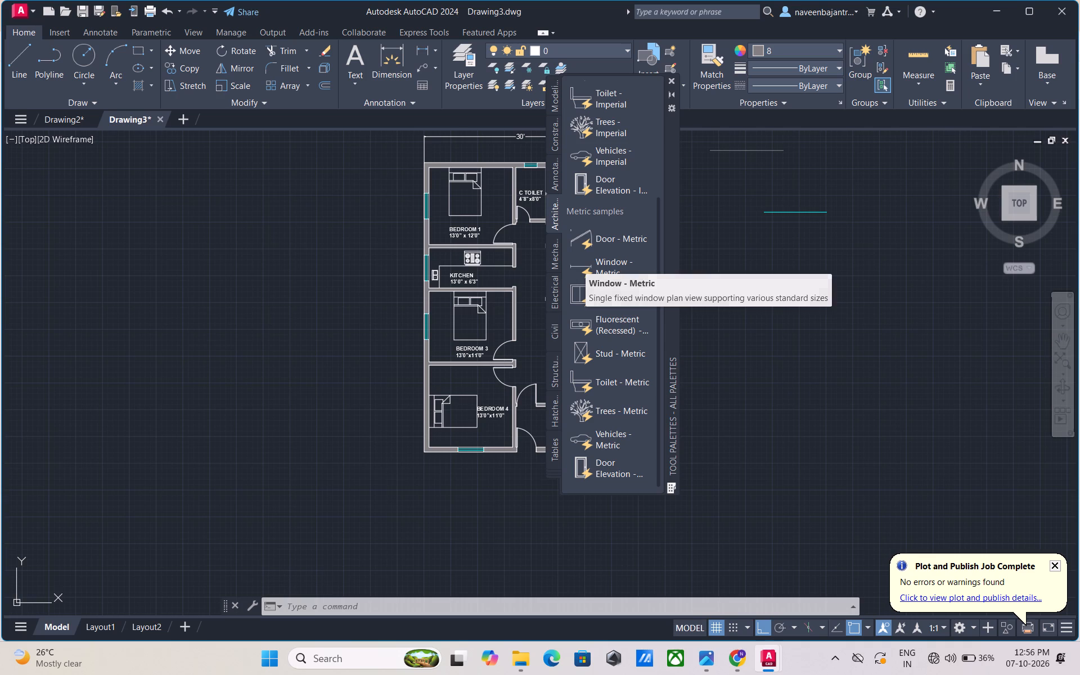
pyautogui.click(602, 100)
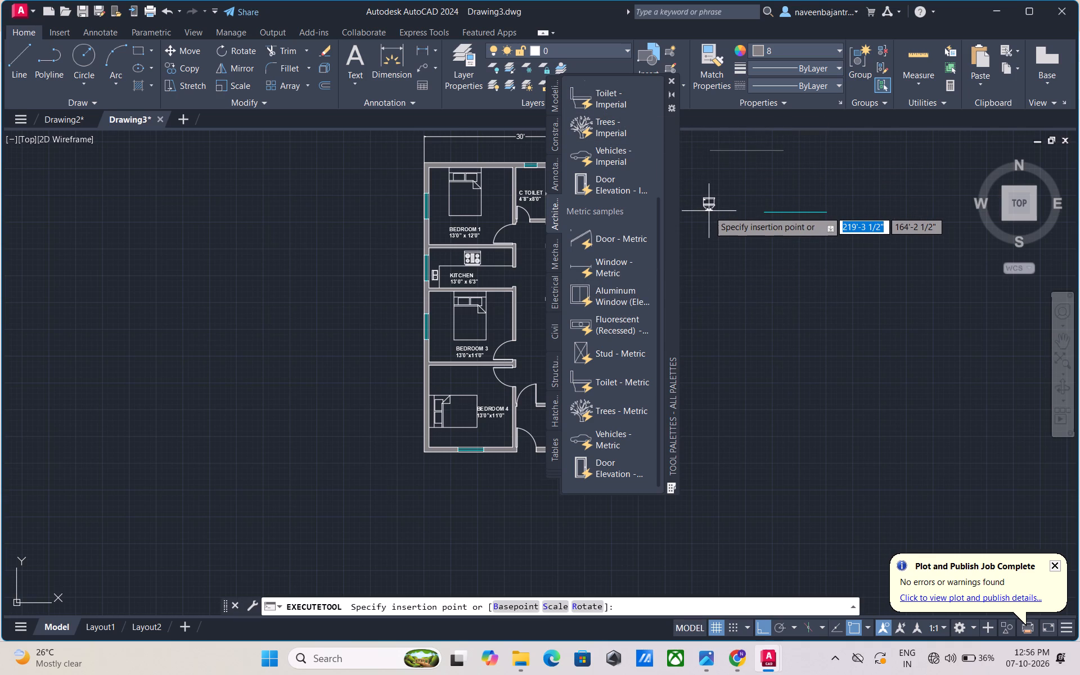
pyautogui.click(718, 253)
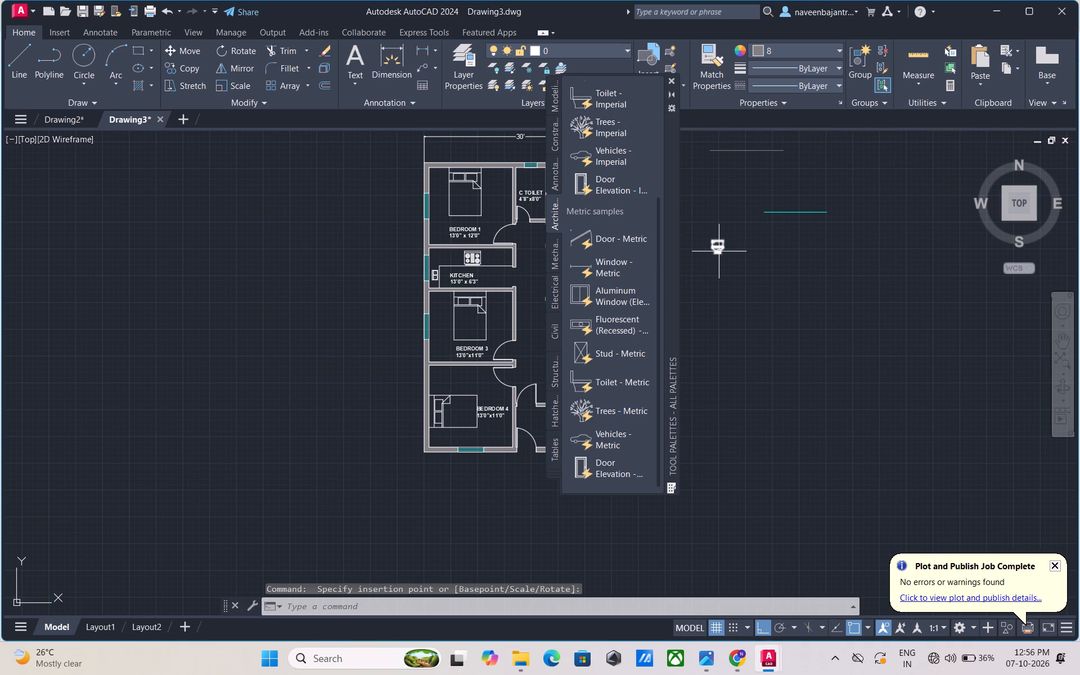
pyautogui.press('Escape')
pyautogui.click(677, 80)
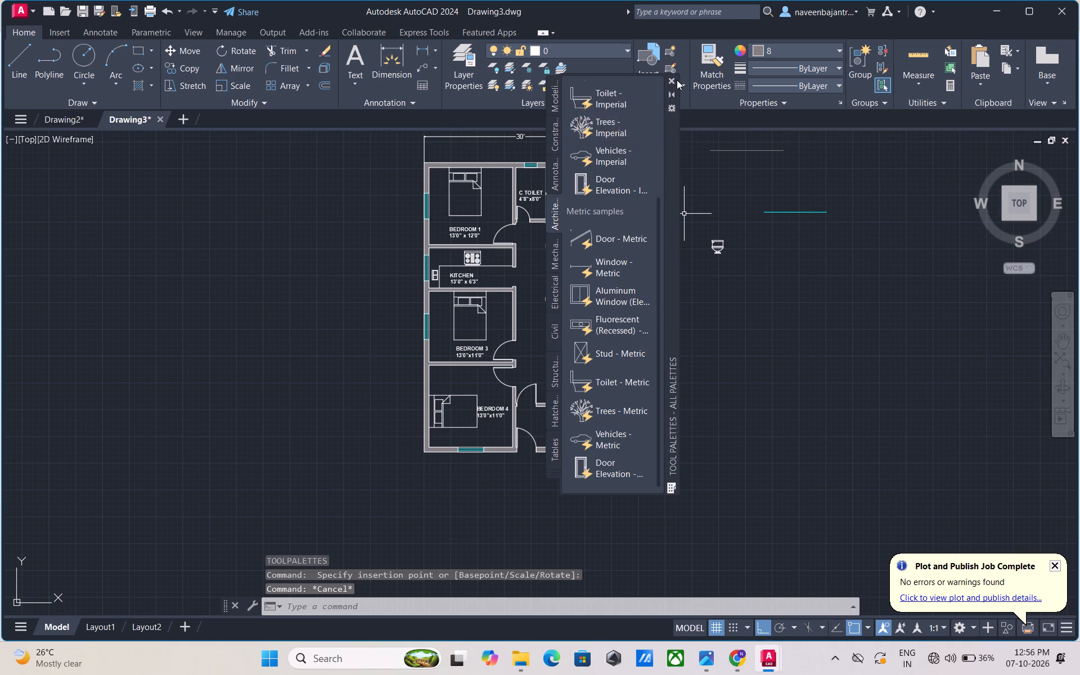
# Move the toilet block into the C Toilet, just below its outer-wall window, with Ortho off.
pyautogui.click(722, 247)
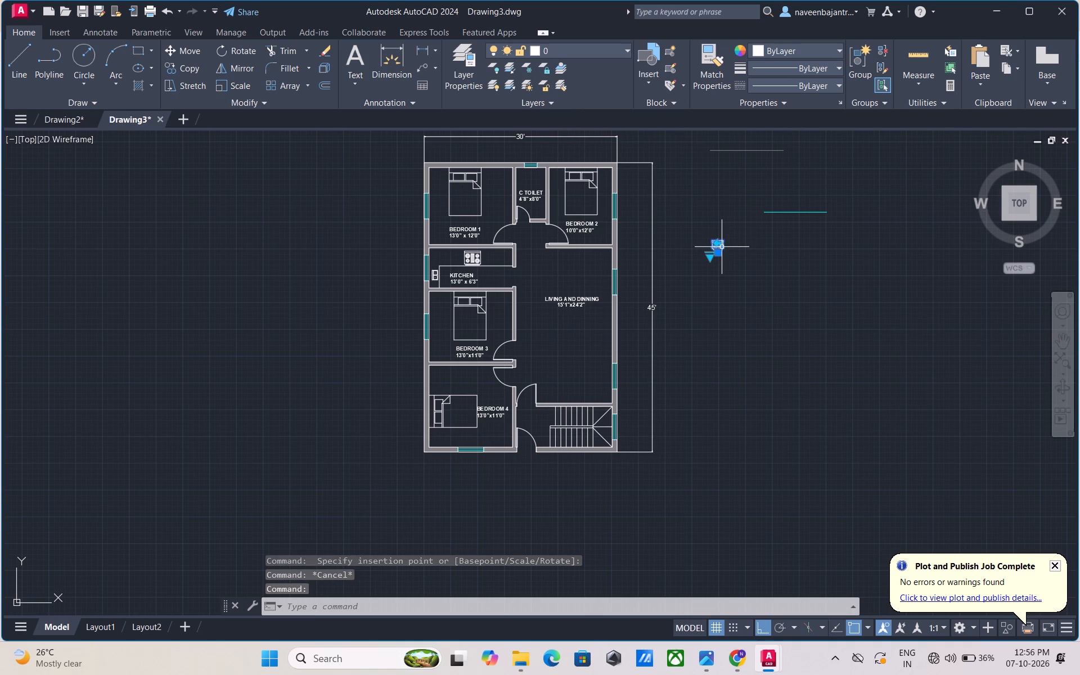
pyautogui.write('M')
pyautogui.press('space')
pyautogui.click(722, 247)
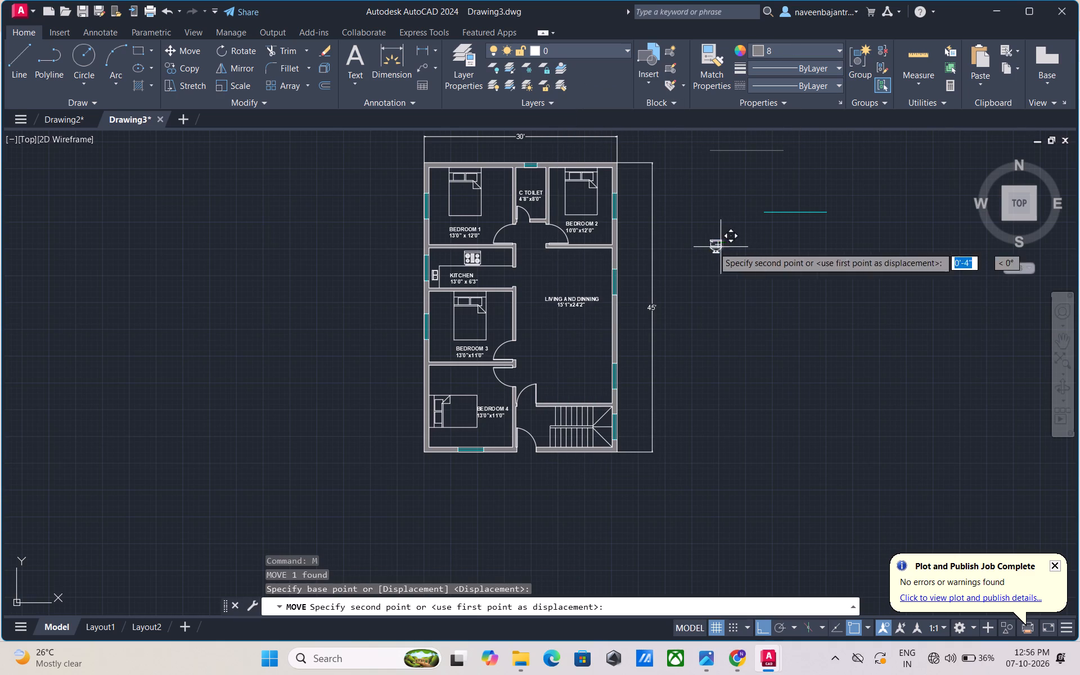
pyautogui.scroll(2, 530, 184)
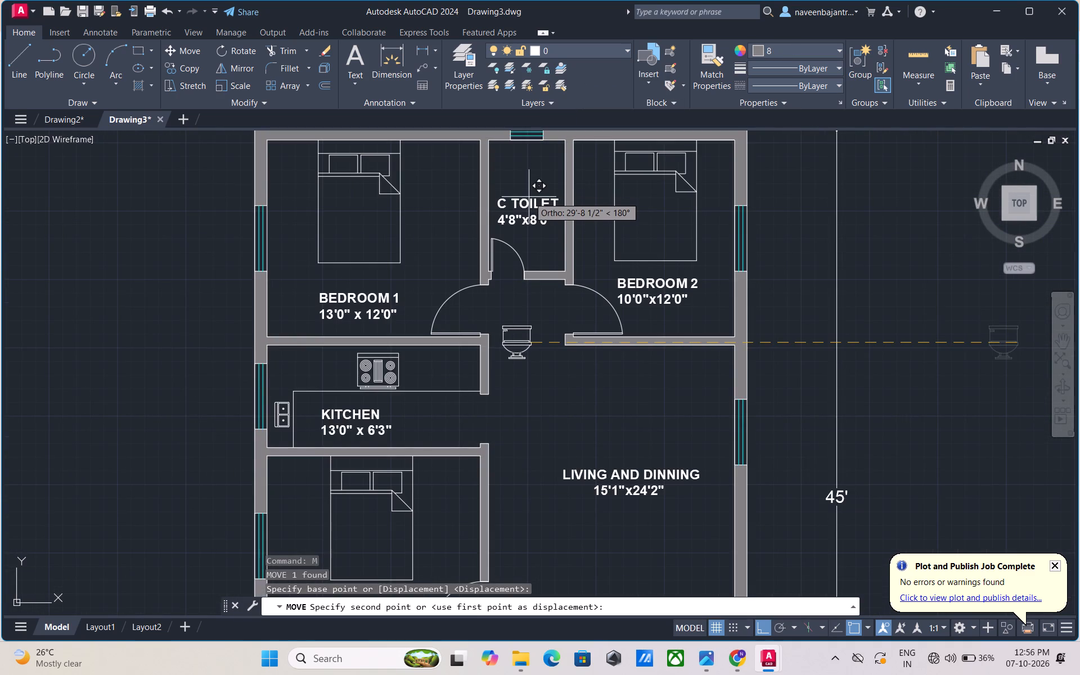
pyautogui.press('F8')
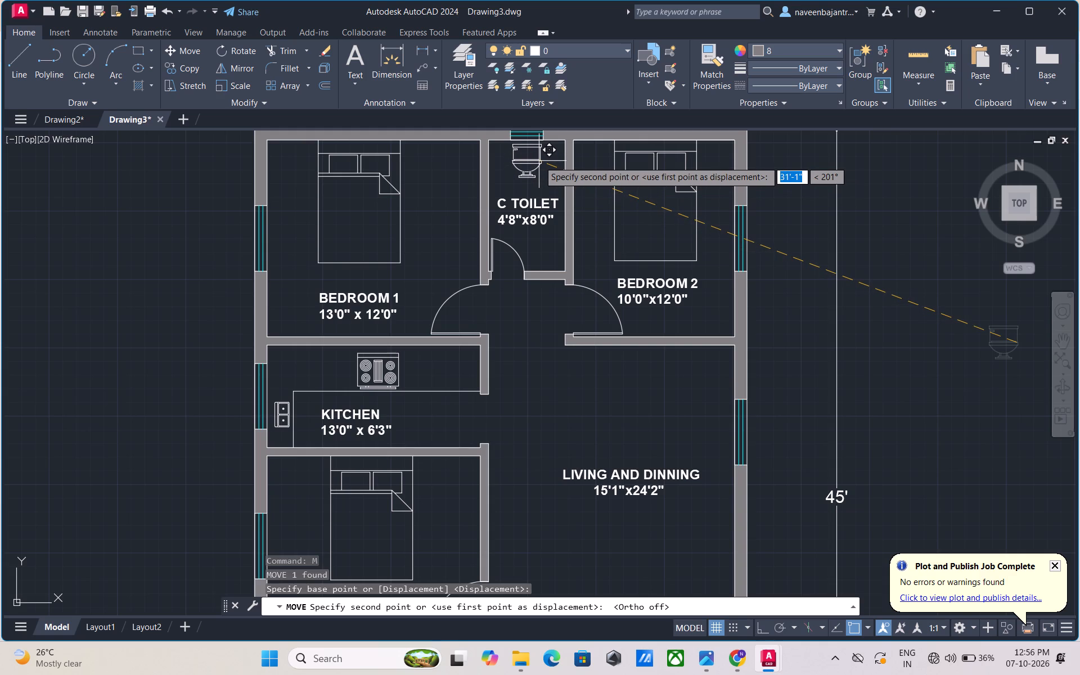
pyautogui.click(539, 161)
pyautogui.press('Escape')
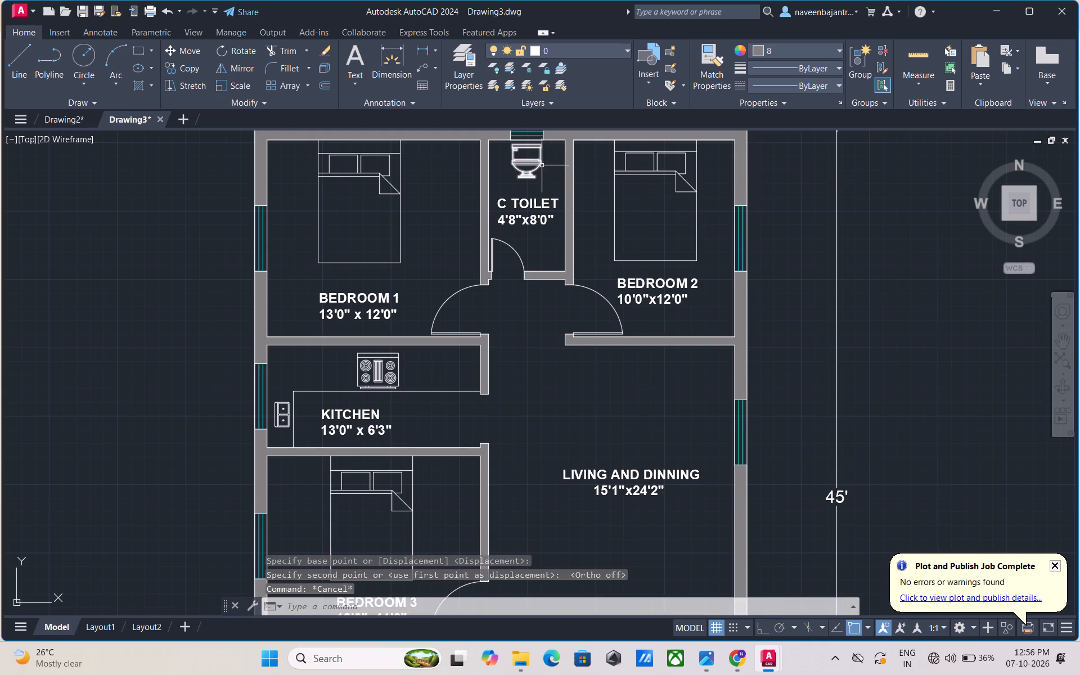
# Switch the toilet block in the C Toilet from its front elevation to a plan view and deselect it.
pyautogui.click(531, 173)
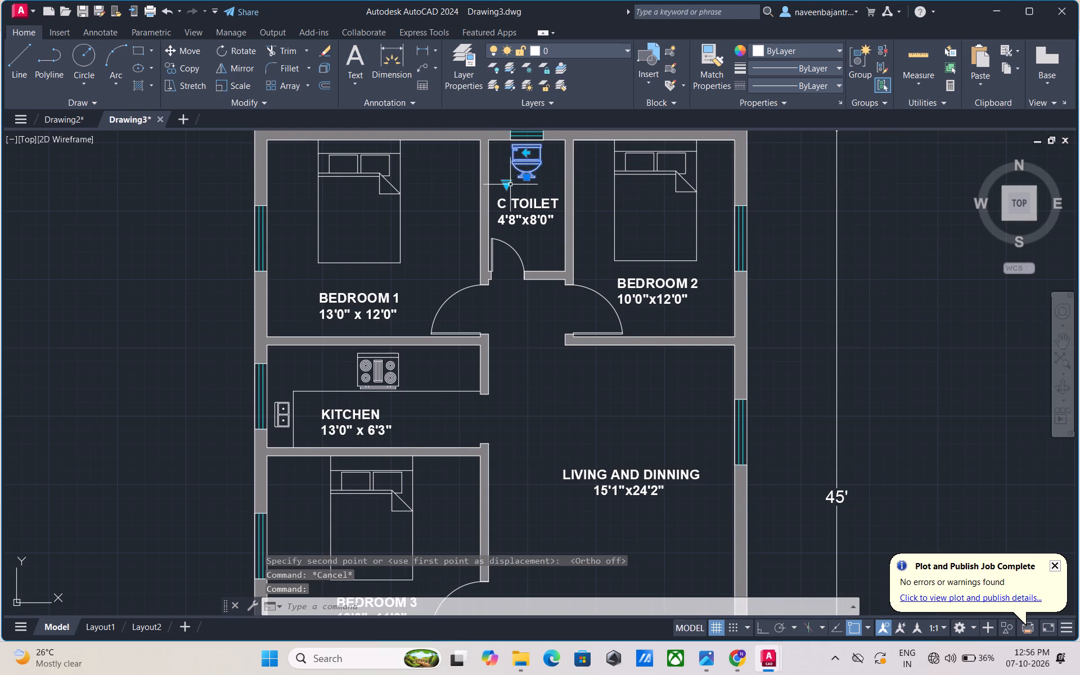
pyautogui.click(527, 154)
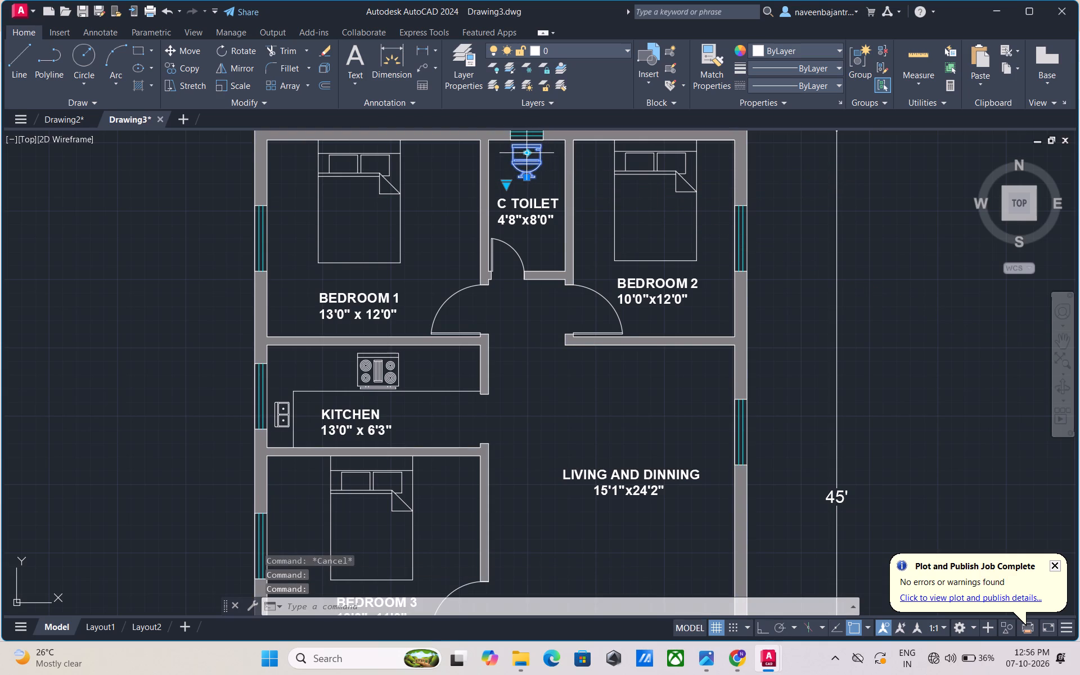
pyautogui.click(527, 154)
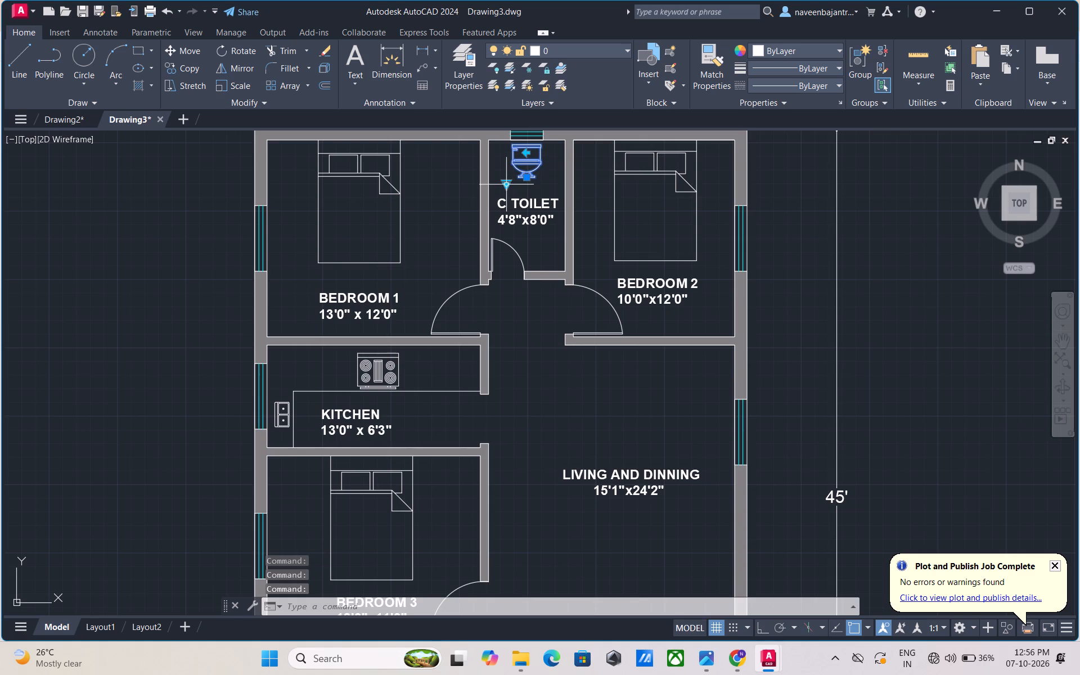
pyautogui.click(507, 186)
pyautogui.click(542, 210)
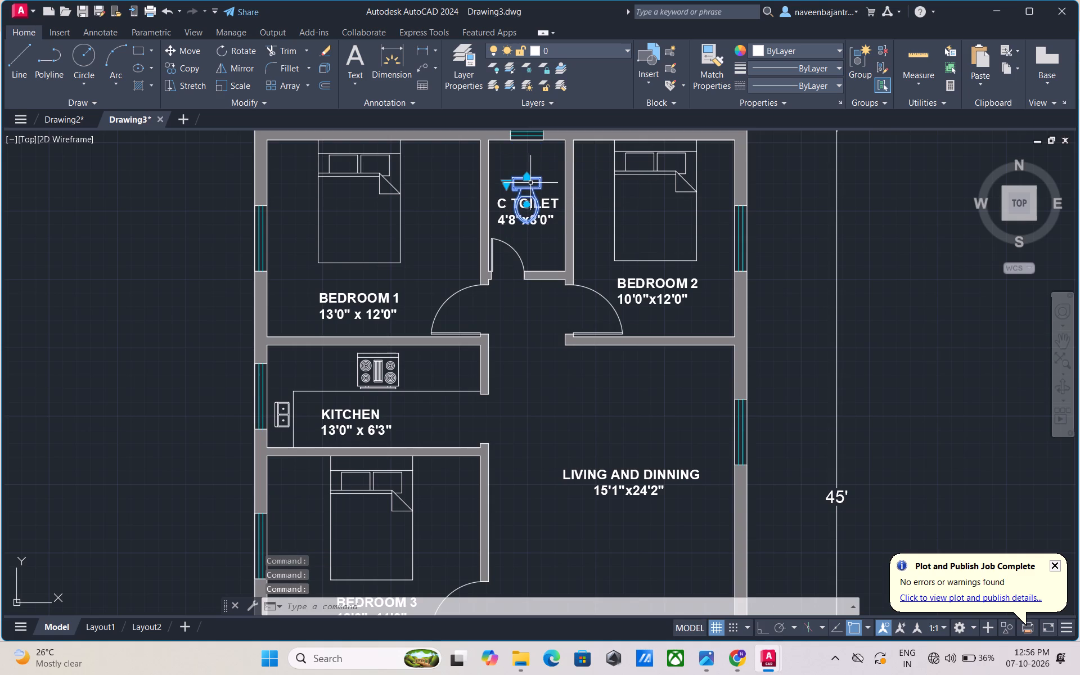
pyautogui.press('Escape')
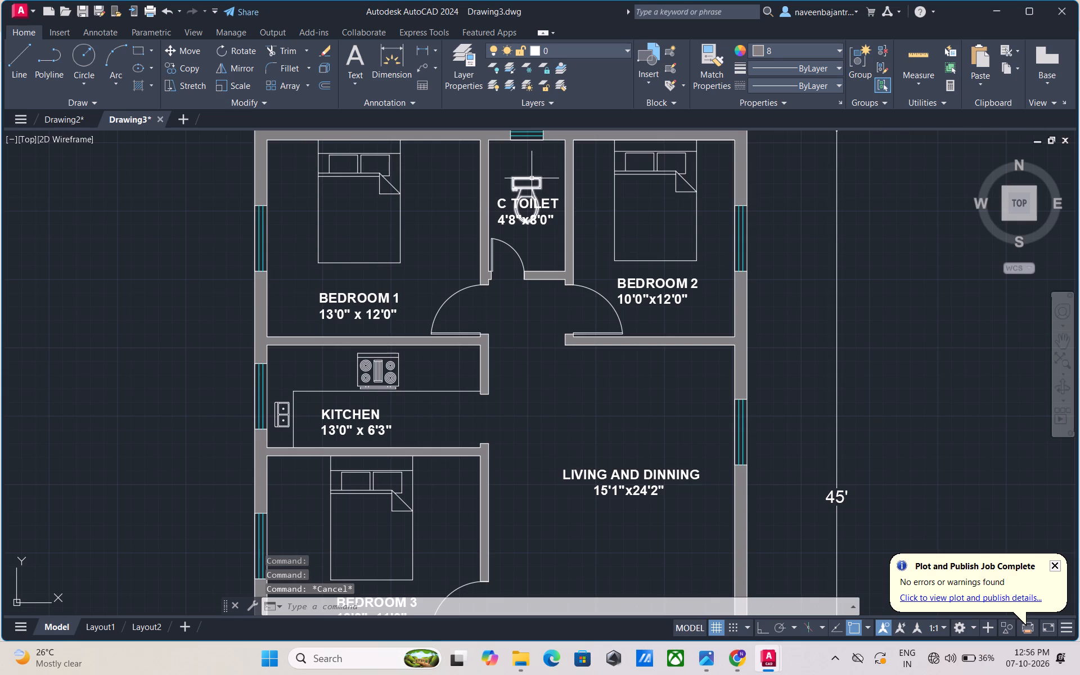
# Move the toilet block about 2' up the C Toilet so its tank sits close to the outer wall, just below the window.
pyautogui.click(532, 178)
pyautogui.write('M')
pyautogui.press('space')
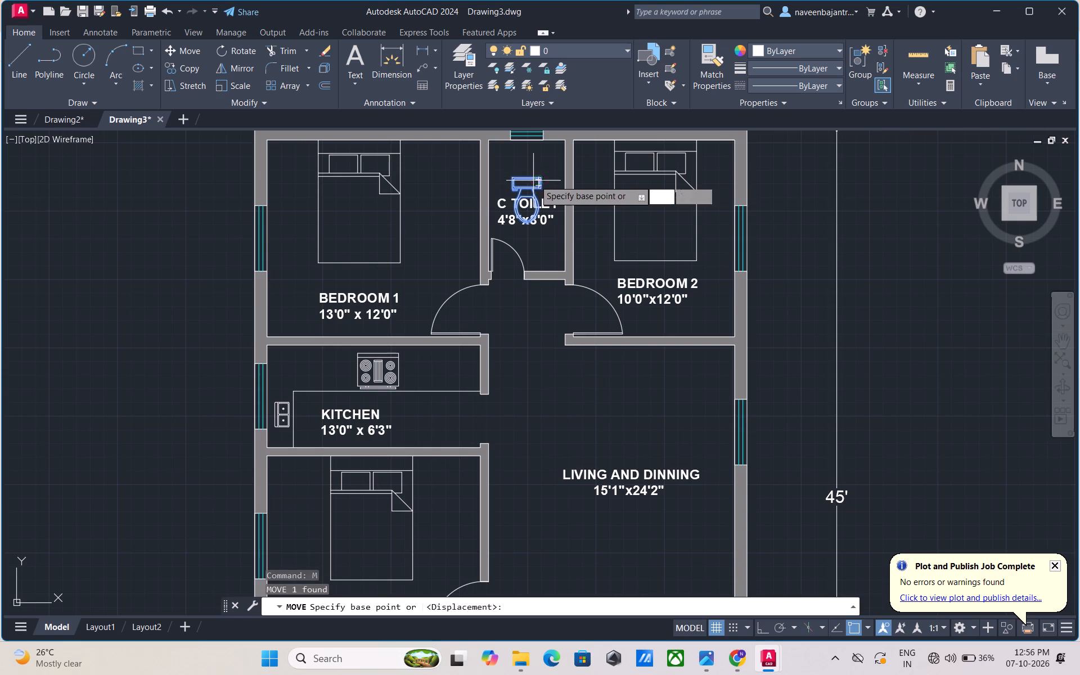
pyautogui.click(538, 177)
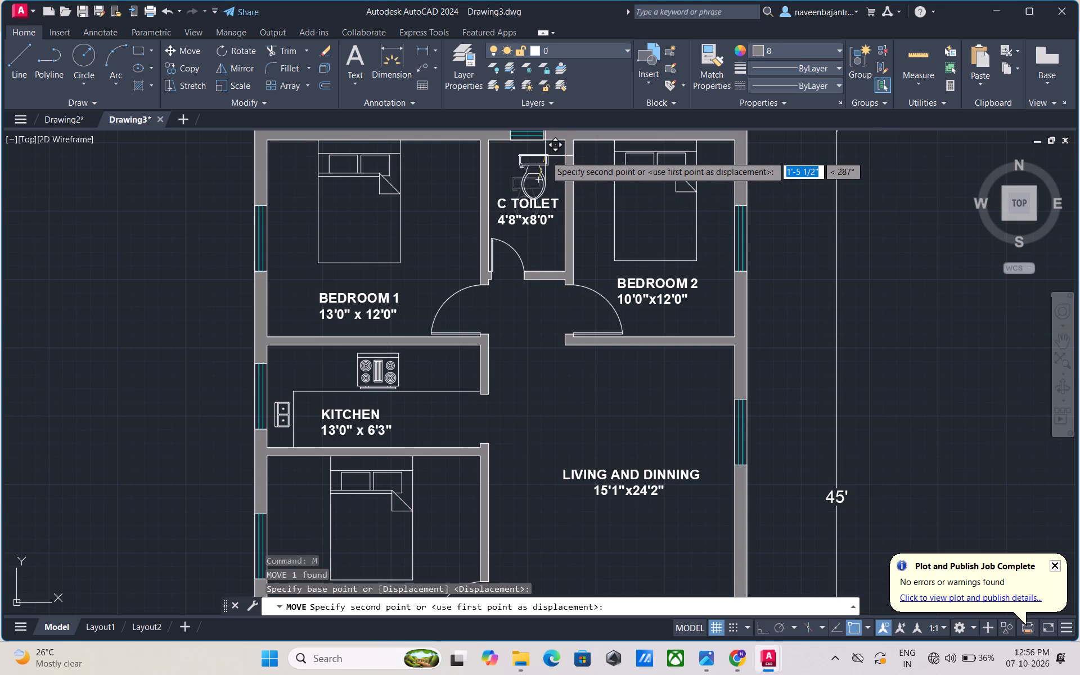
pyautogui.scroll(3, 545, 156)
pyautogui.scroll(-1, 544, 156)
pyautogui.moveTo(541, 157); pyautogui.dragTo(546, 250, button='middle')
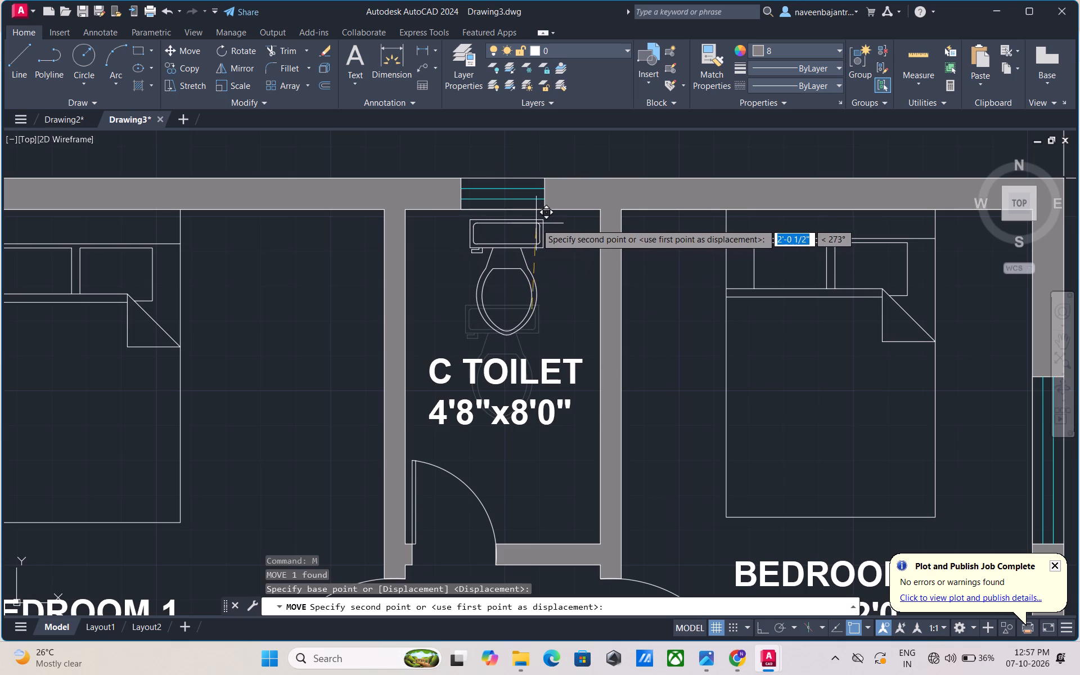
pyautogui.click(532, 223)
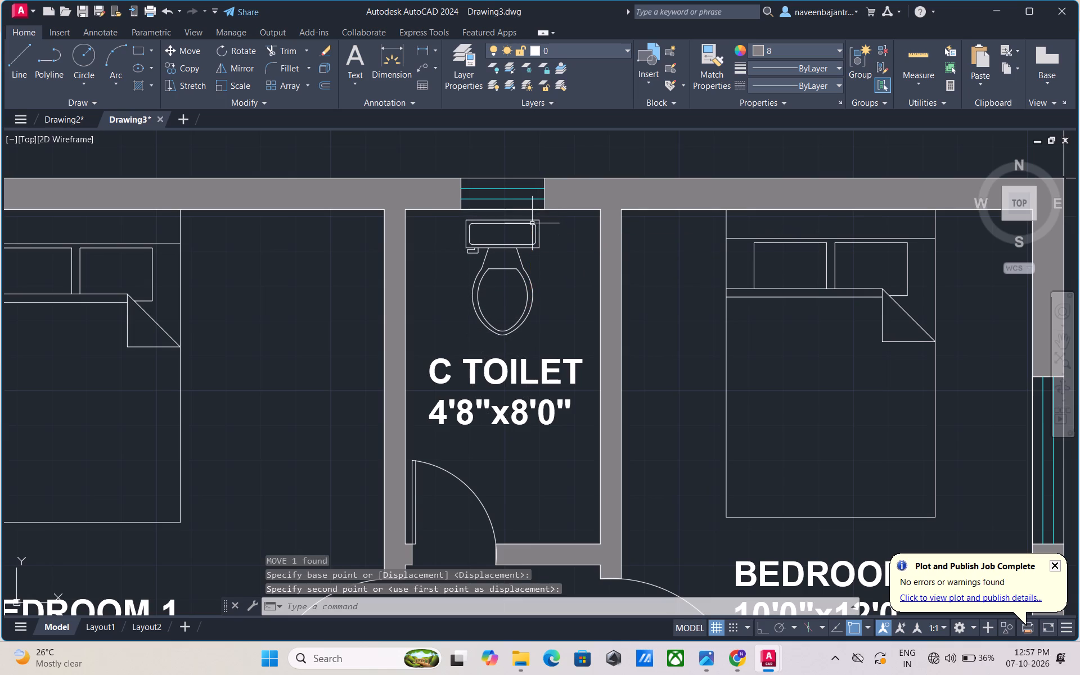
pyautogui.press('Escape')
# Examine the whole furnished floor plan, from the bedrooms and C Toilet down to the staircase.
pyautogui.scroll(-4, 615, 291)
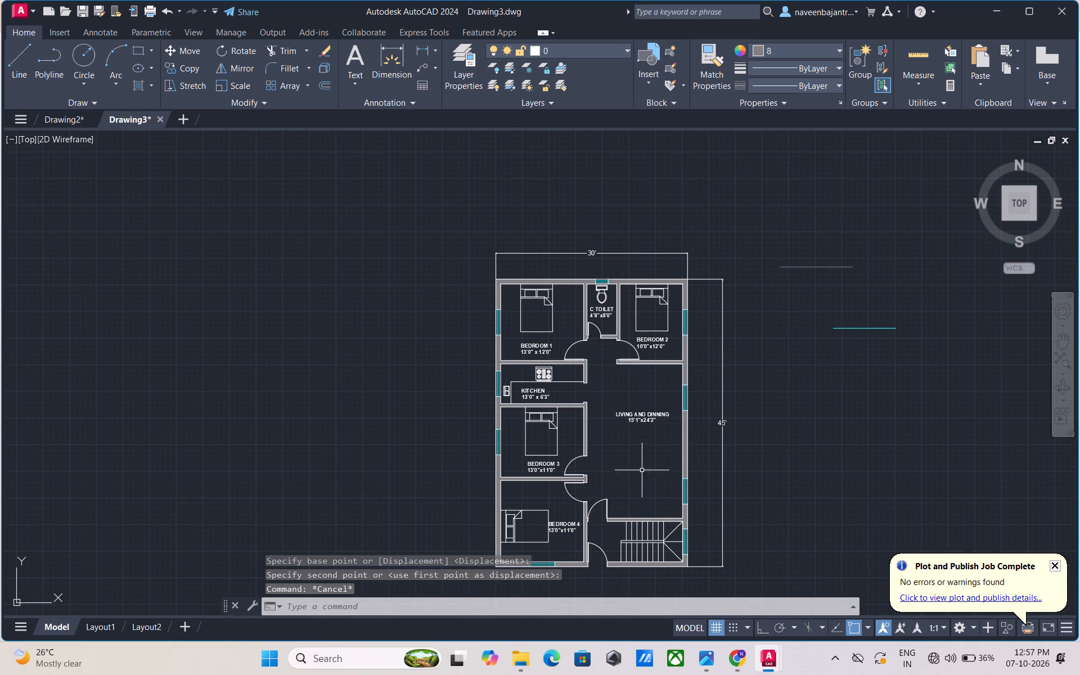
pyautogui.moveTo(643, 493); pyautogui.dragTo(609, 418, button='middle')
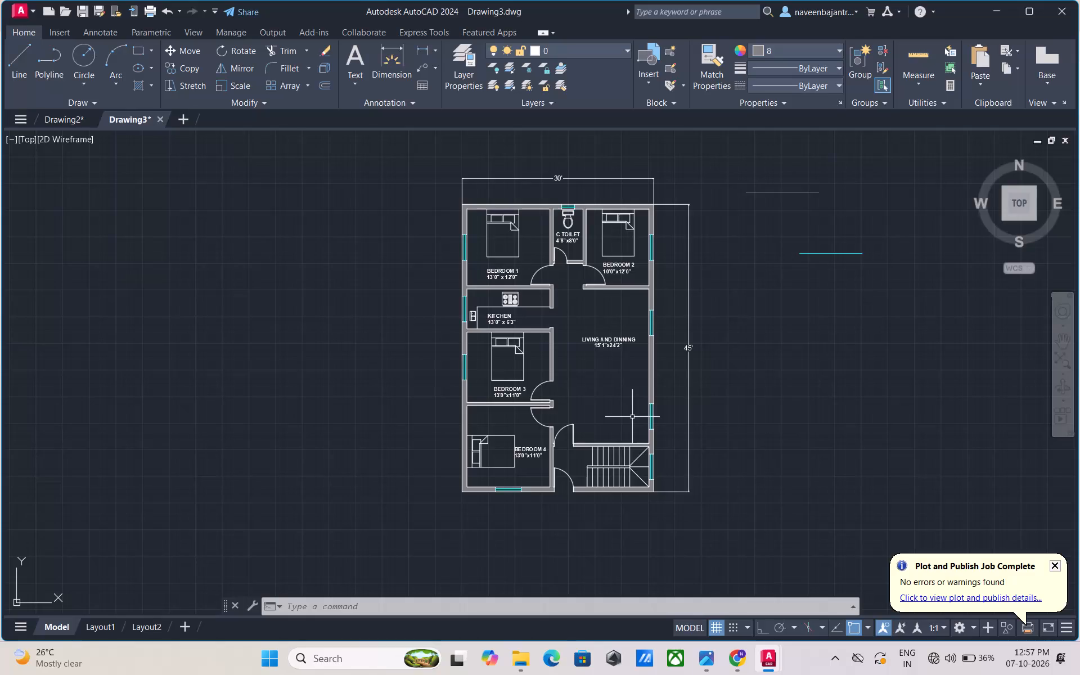
pyautogui.scroll(1, 632, 417)
pyautogui.moveTo(560, 368); pyautogui.dragTo(561, 389, button='middle')
pyautogui.moveTo(561, 391); pyautogui.dragTo(561, 397, button='middle')
pyautogui.moveTo(561, 399); pyautogui.dragTo(562, 405, button='middle')
pyautogui.middleClick(562, 406)
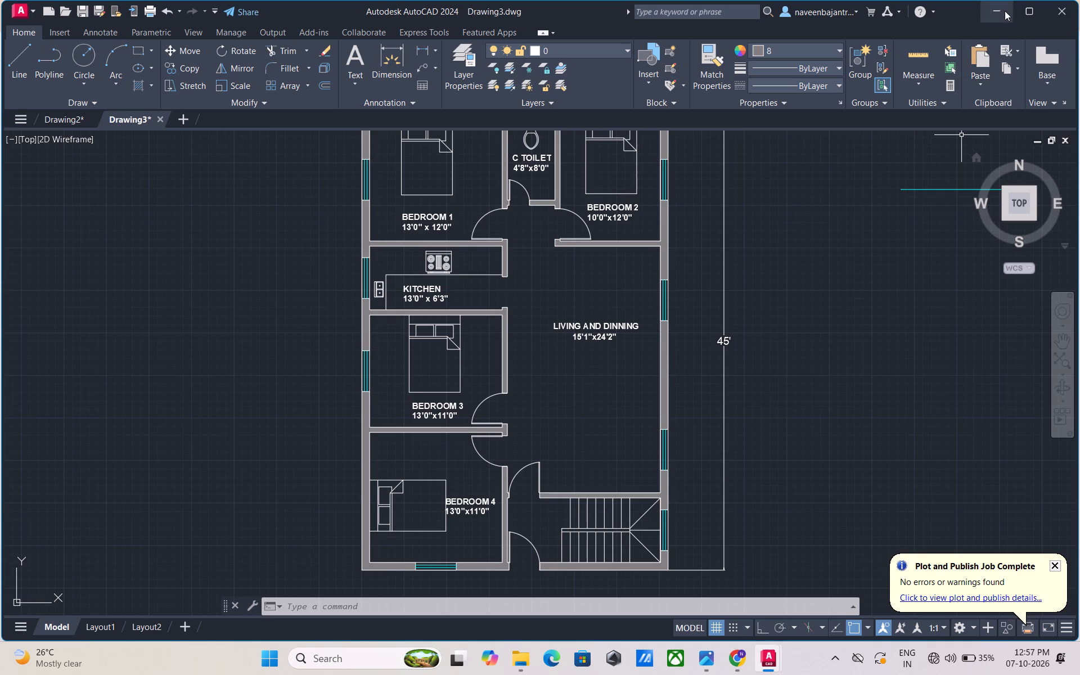
# Minimise the AutoCAD and Chrome windows and open the Fuji shortcut on the desktop.
pyautogui.click(1005, 11)
pyautogui.click(1003, 10)
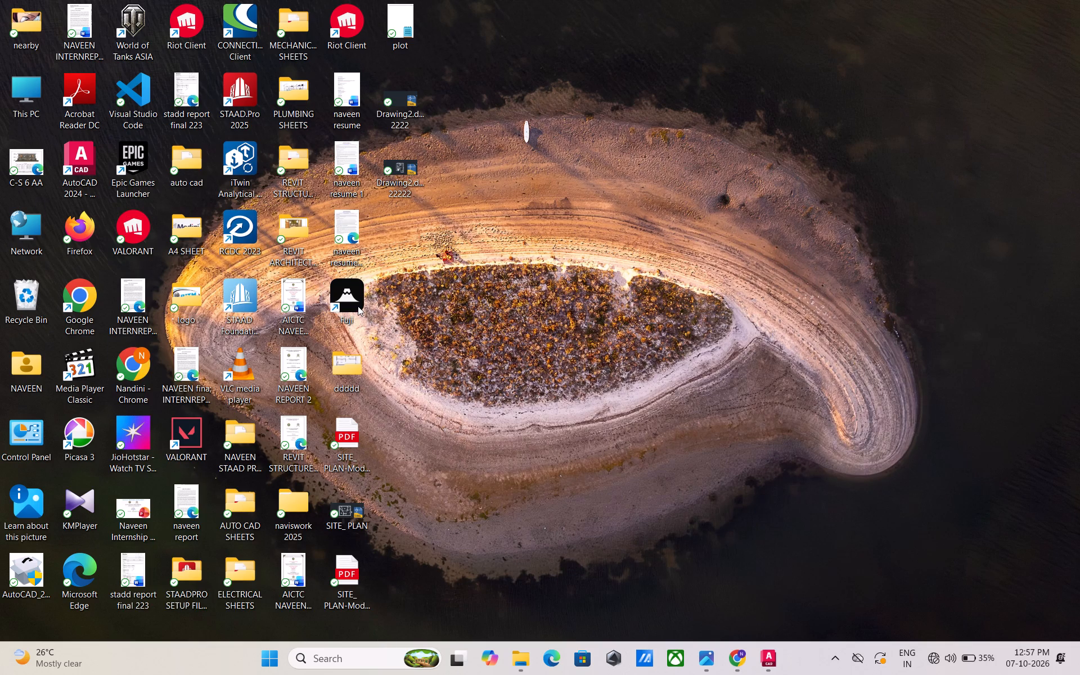
pyautogui.doubleClick(358, 306)
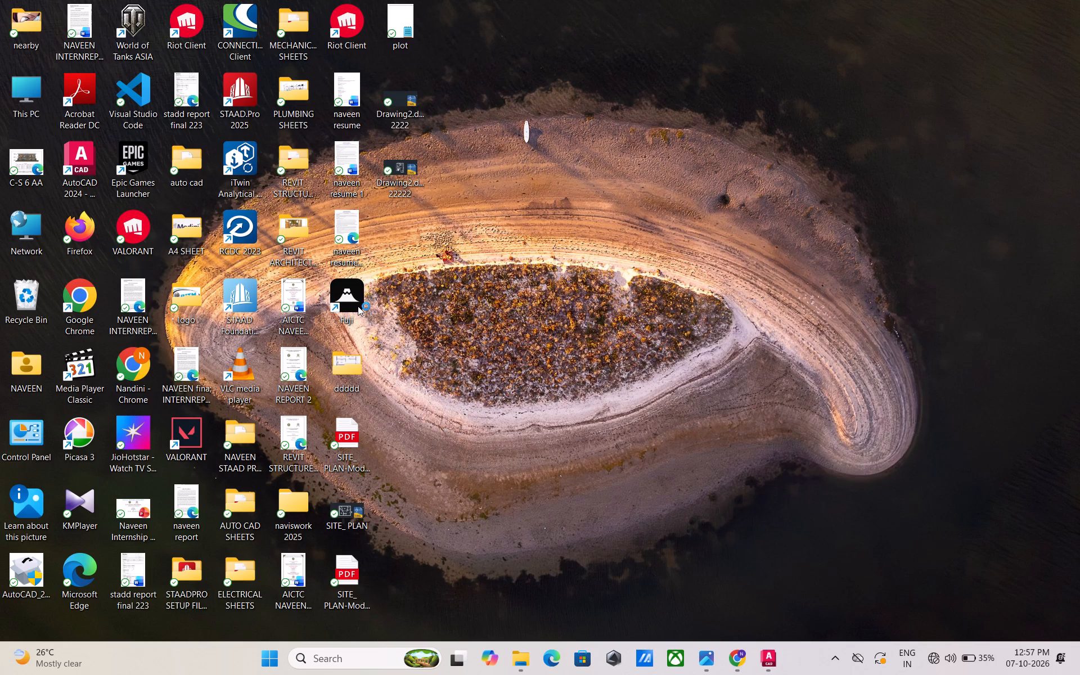
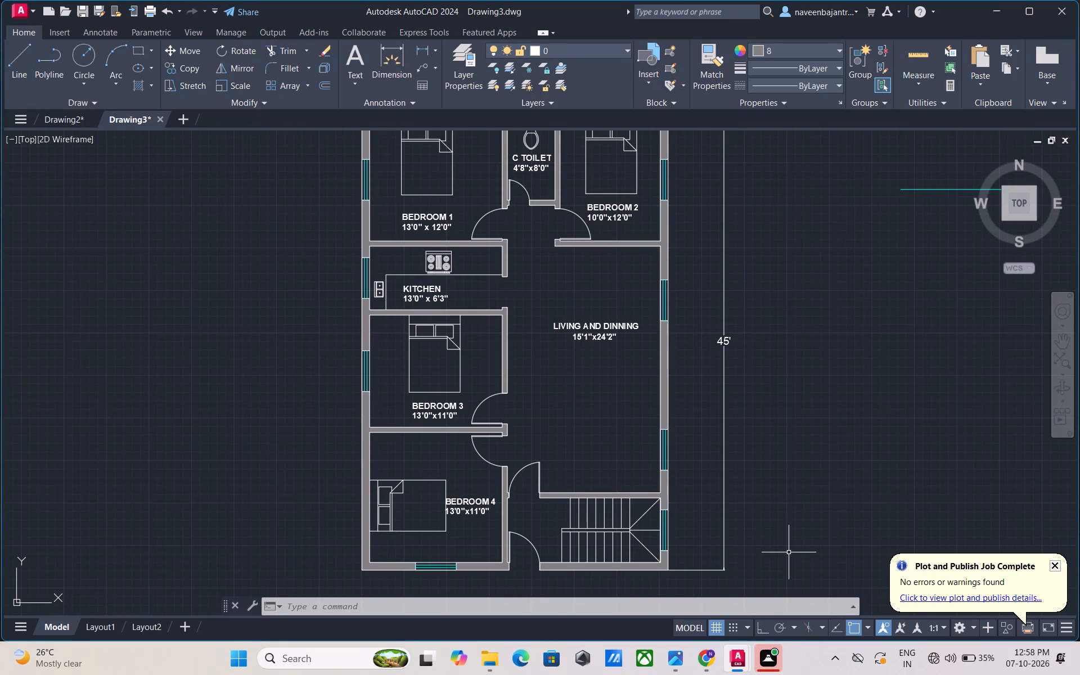
# Set the current object colour to ByLayer.
pyautogui.click(754, 49)
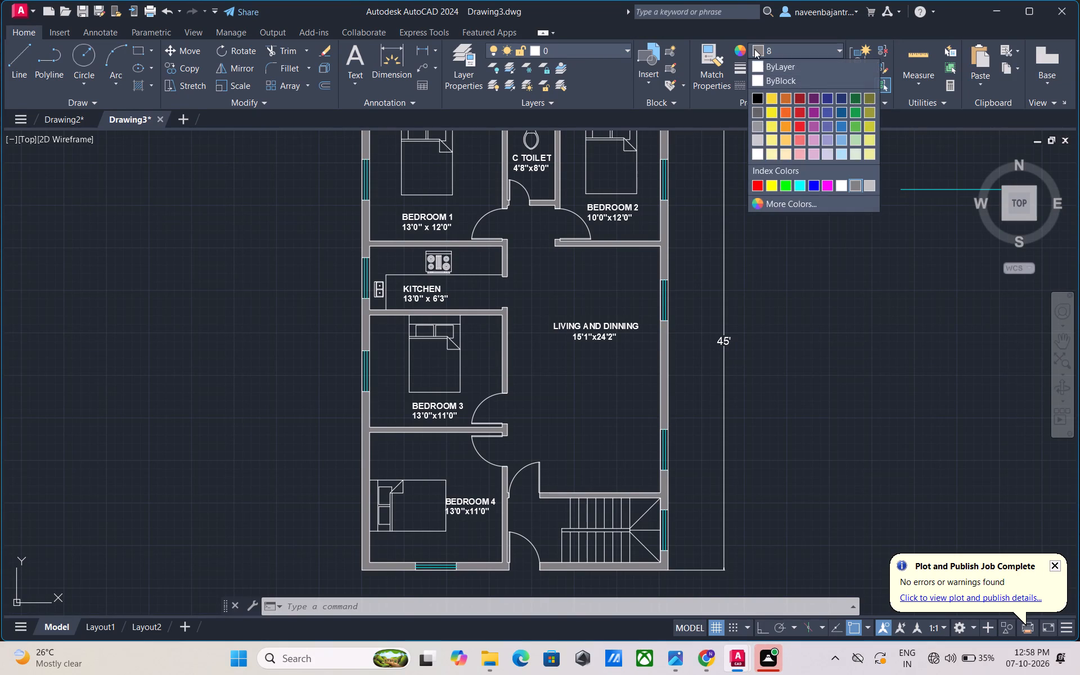
pyautogui.click(759, 64)
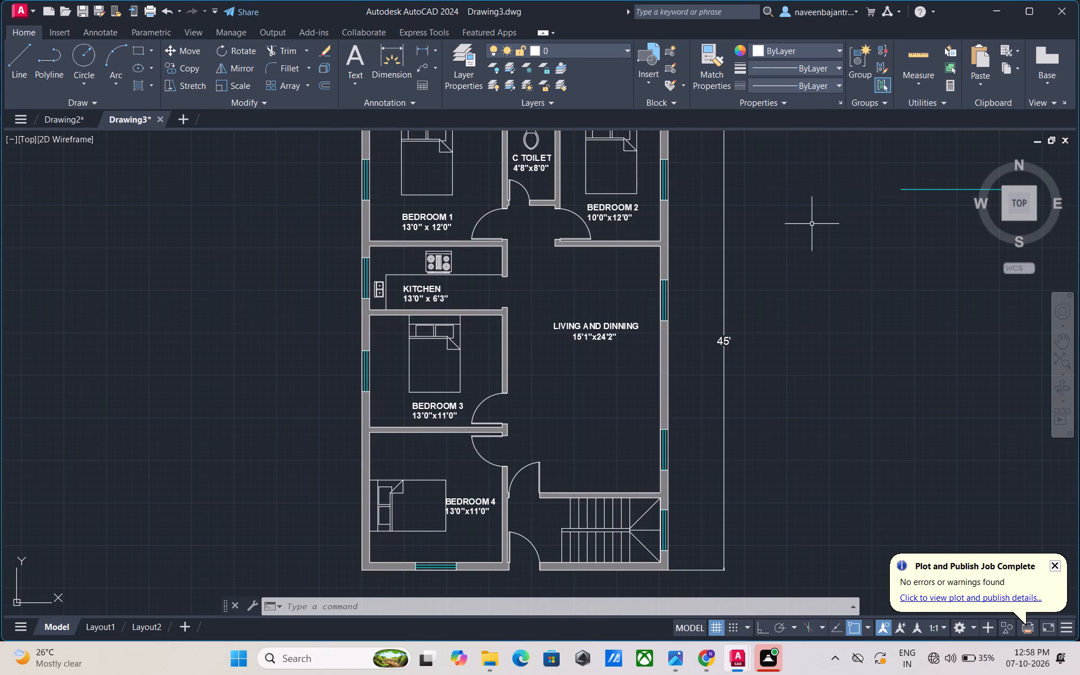
pyautogui.click(810, 237)
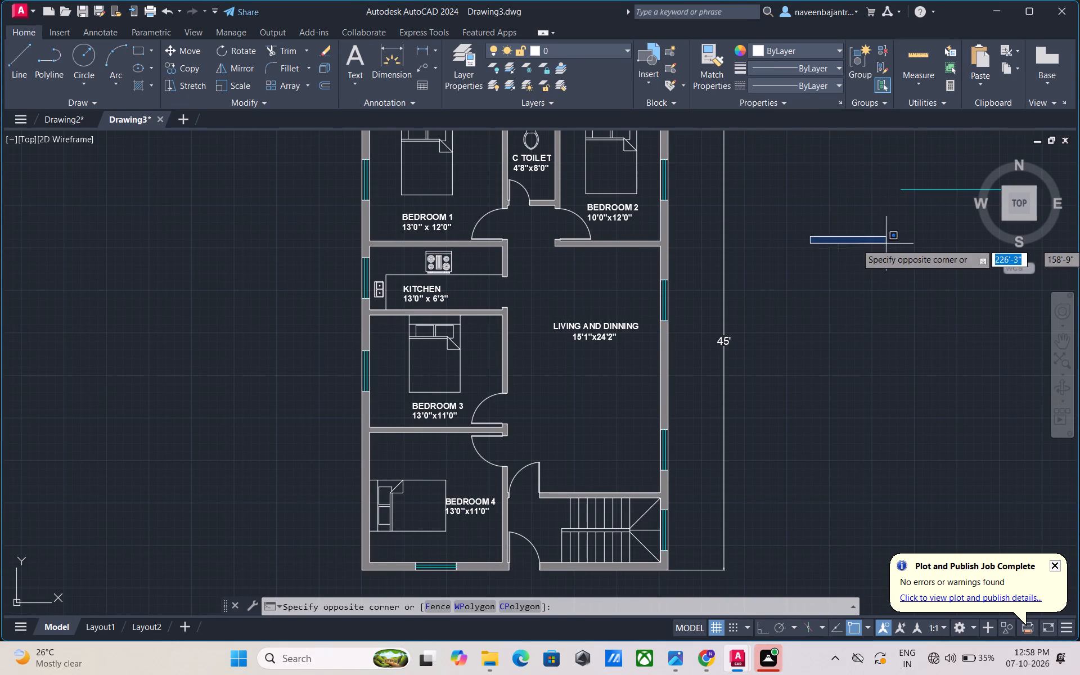
pyautogui.press('Escape')
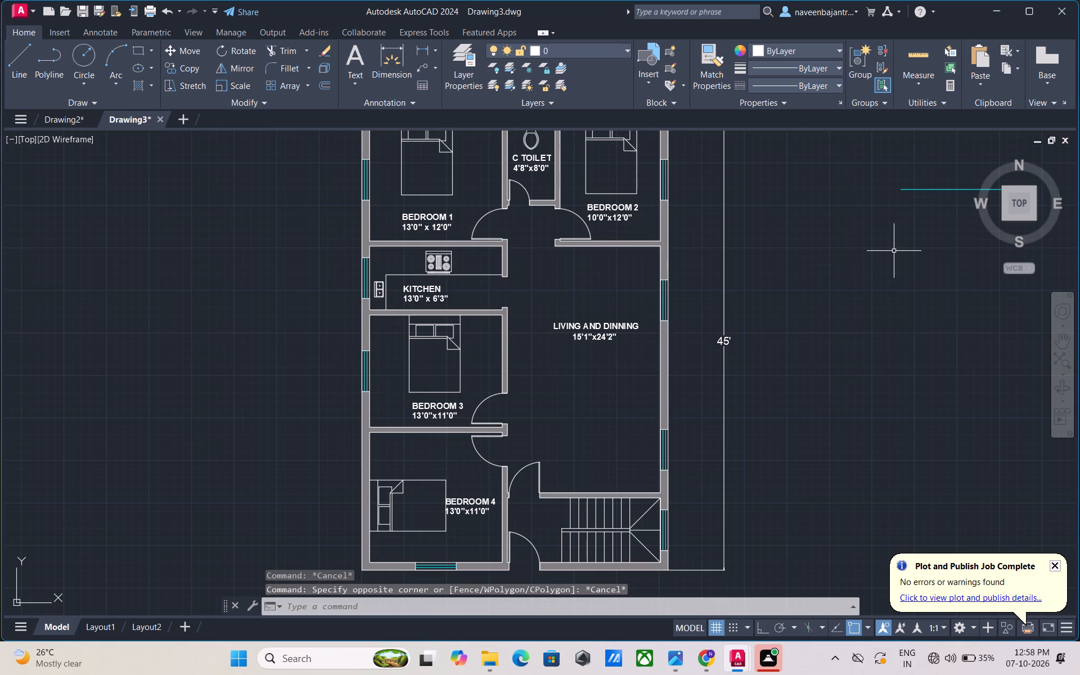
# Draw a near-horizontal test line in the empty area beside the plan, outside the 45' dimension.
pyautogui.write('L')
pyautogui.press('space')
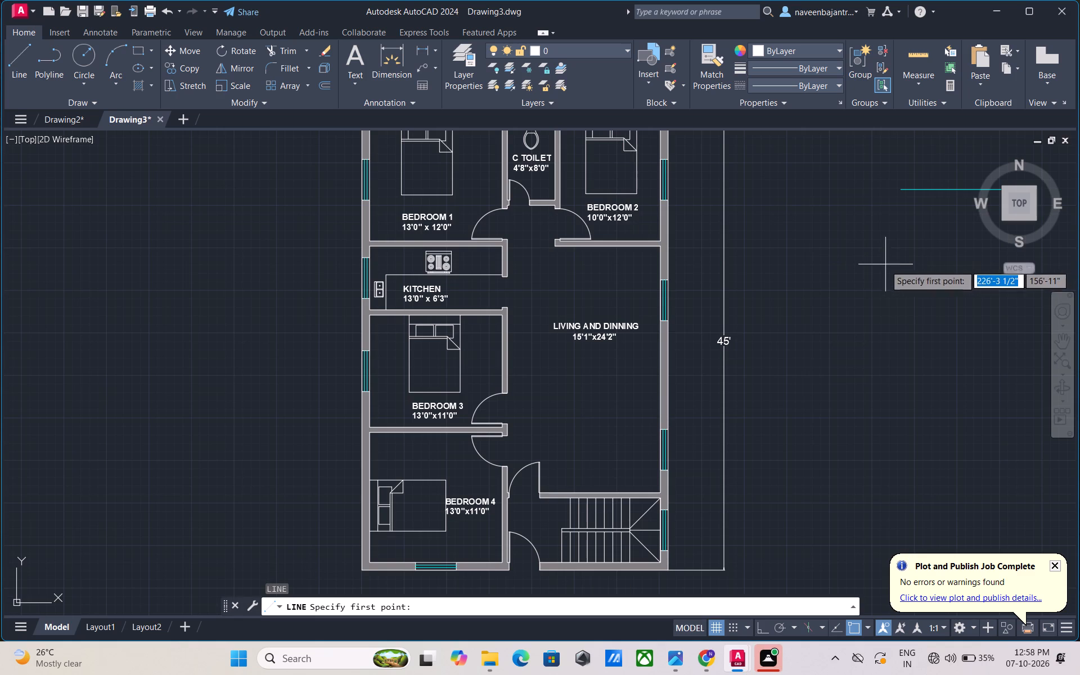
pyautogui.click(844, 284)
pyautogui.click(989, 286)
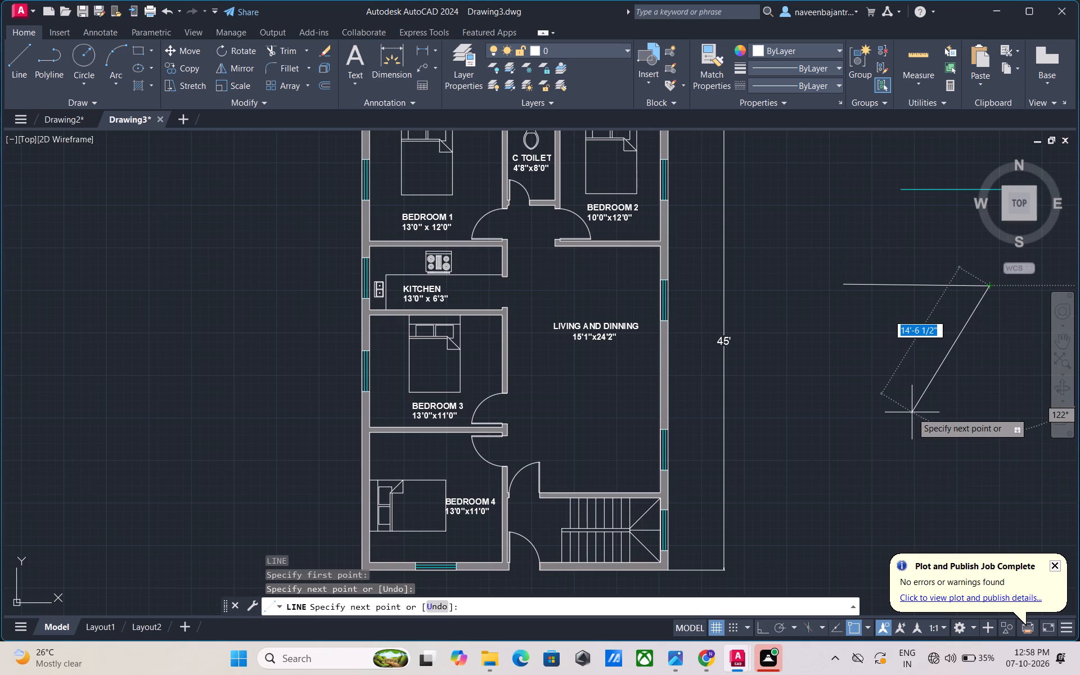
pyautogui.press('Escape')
# Delete the three loose lines beside the floor plan: the white test line, the cyan line and the grey line.
pyautogui.scroll(-1, 918, 438)
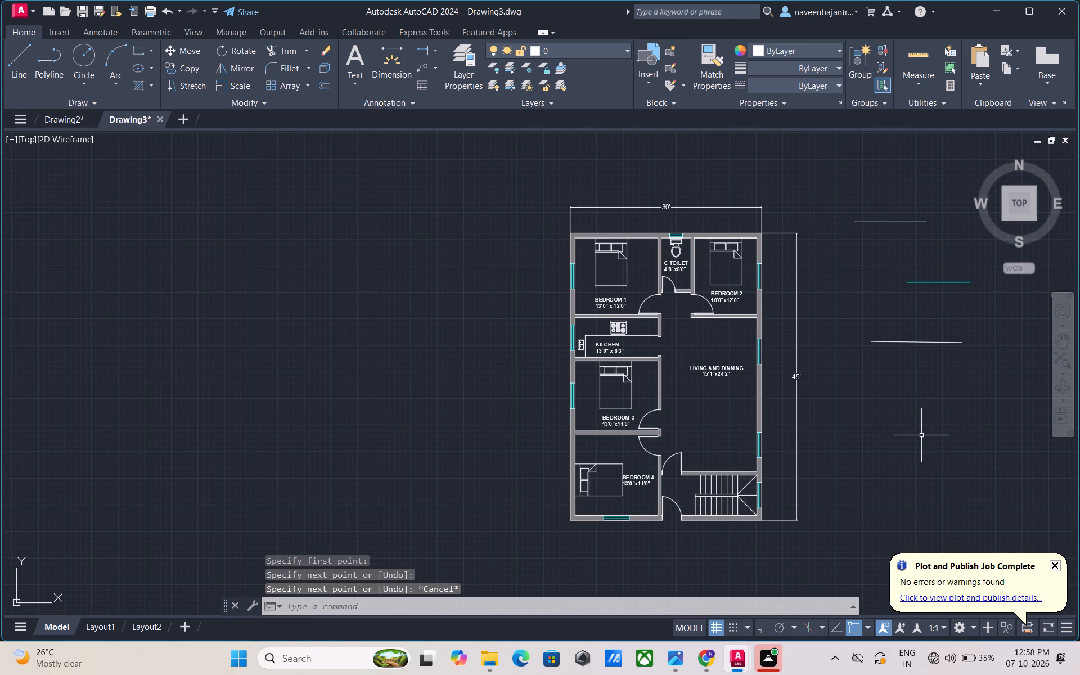
pyautogui.moveTo(933, 420); pyautogui.dragTo(924, 429, button='middle')
pyautogui.moveTo(924, 429); pyautogui.dragTo(900, 434, button='middle')
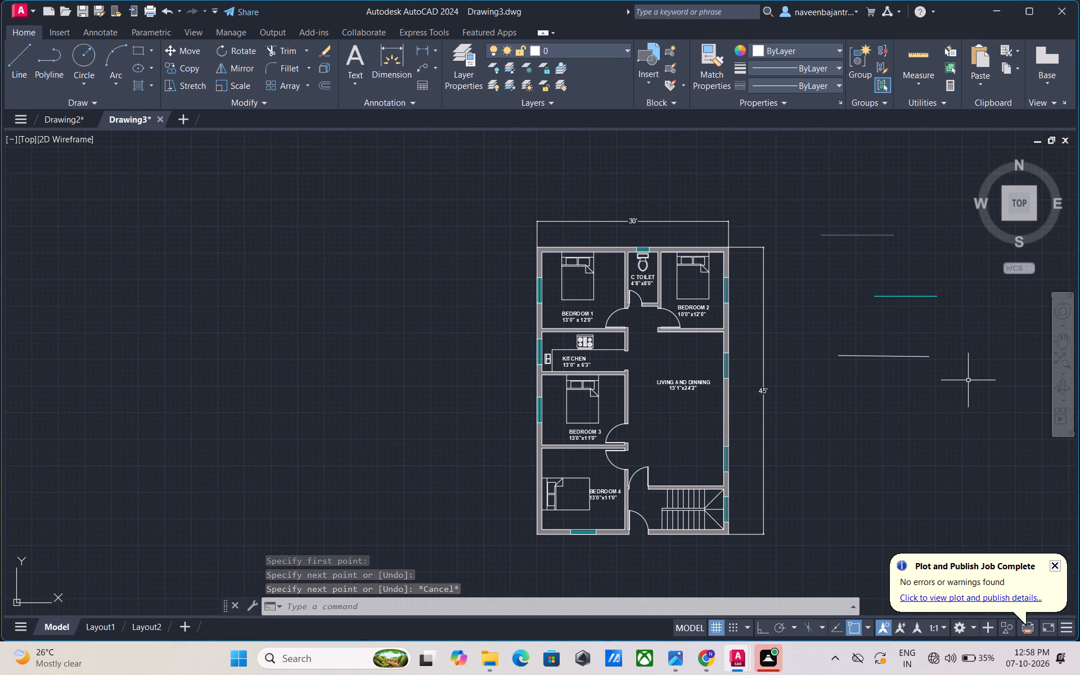
pyautogui.click(898, 357)
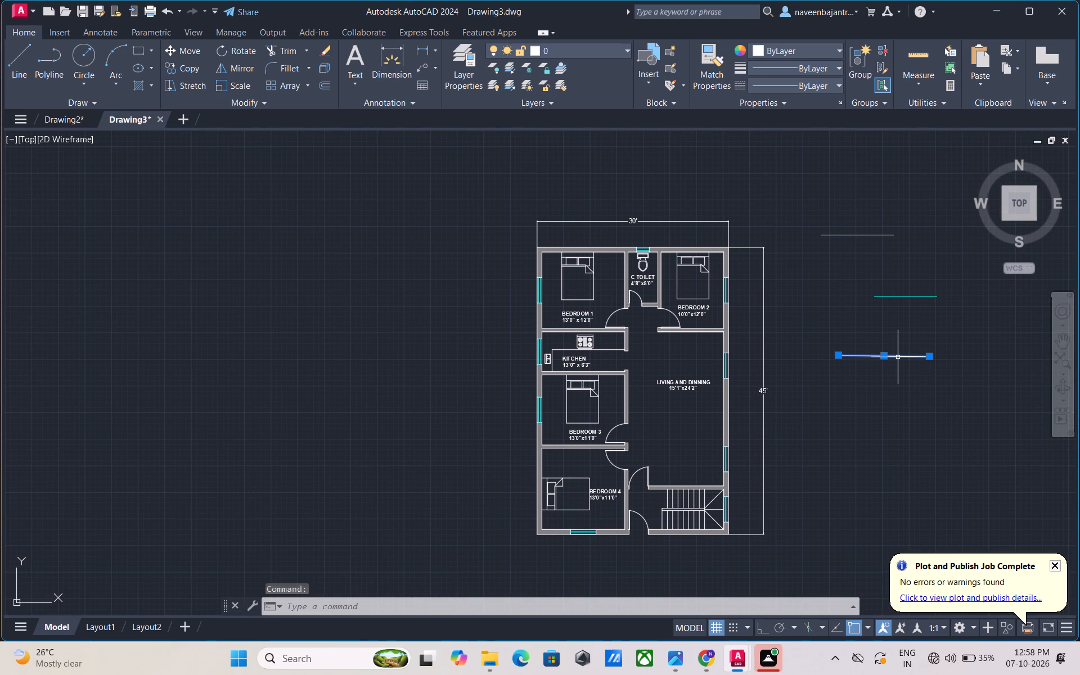
pyautogui.press('Delete')
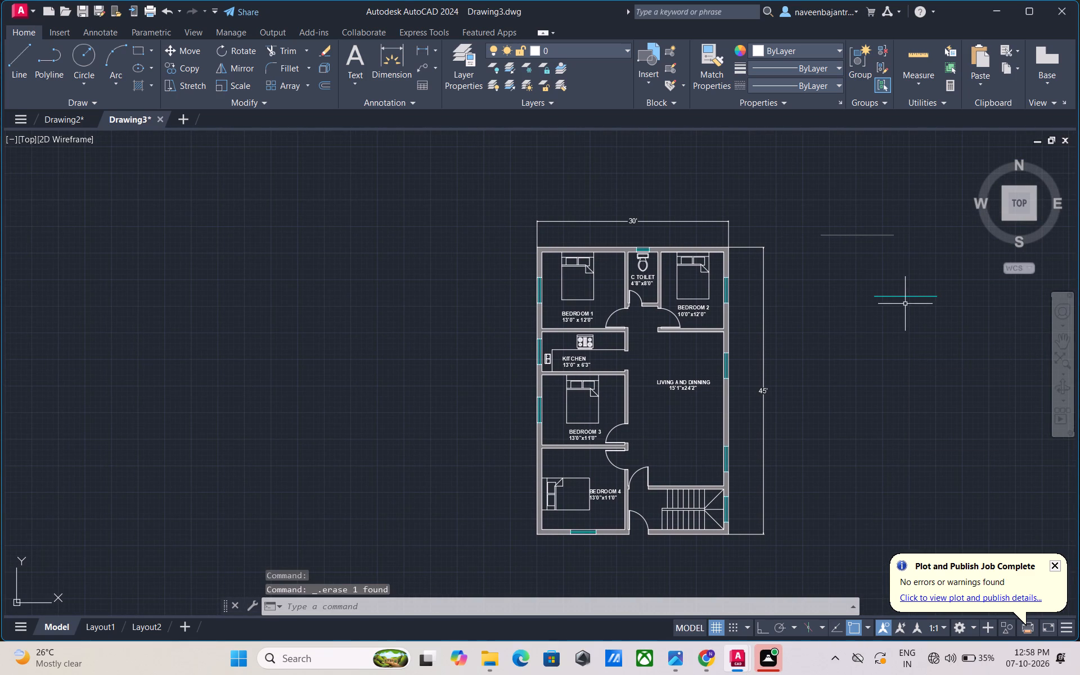
pyautogui.click(909, 297)
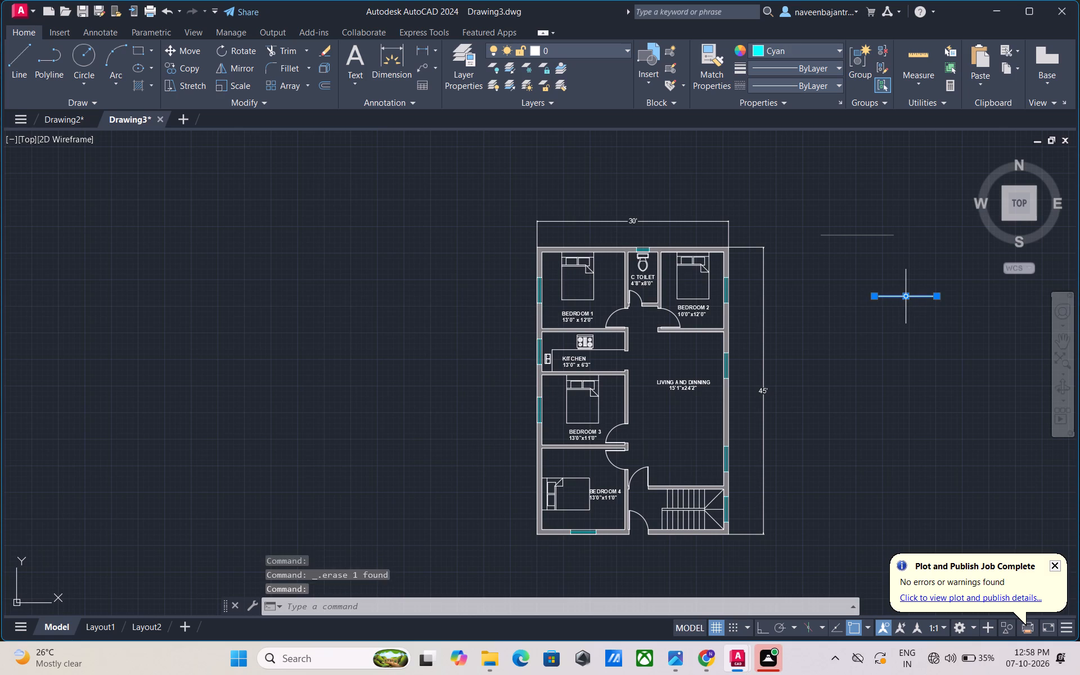
pyautogui.press('Delete')
pyautogui.click(862, 235)
pyautogui.press('Delete')
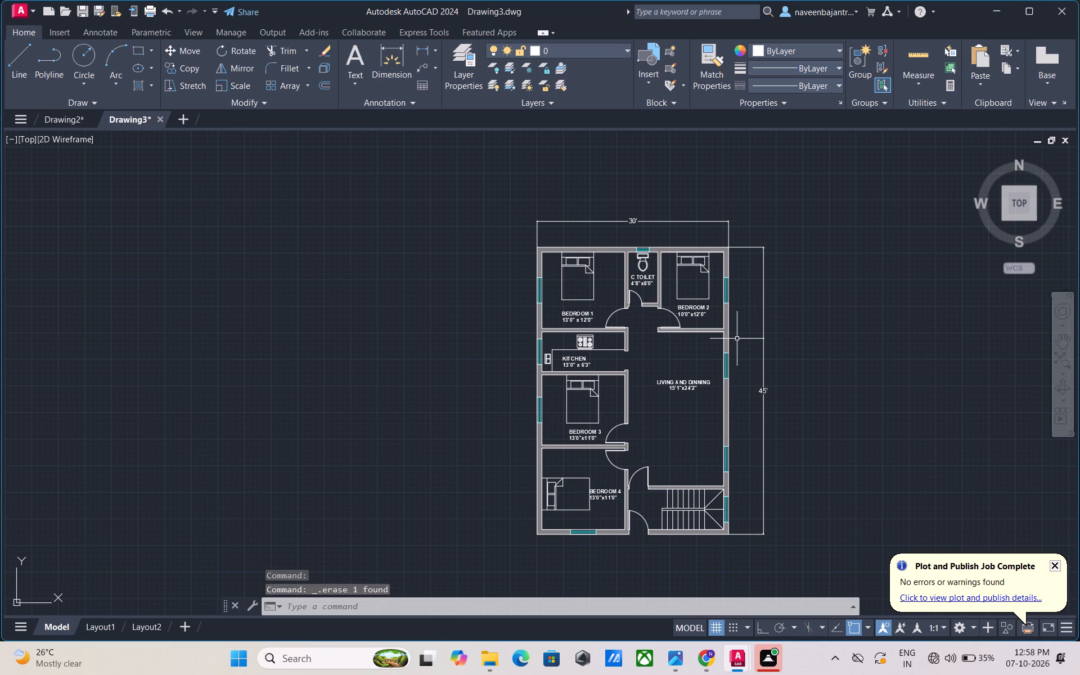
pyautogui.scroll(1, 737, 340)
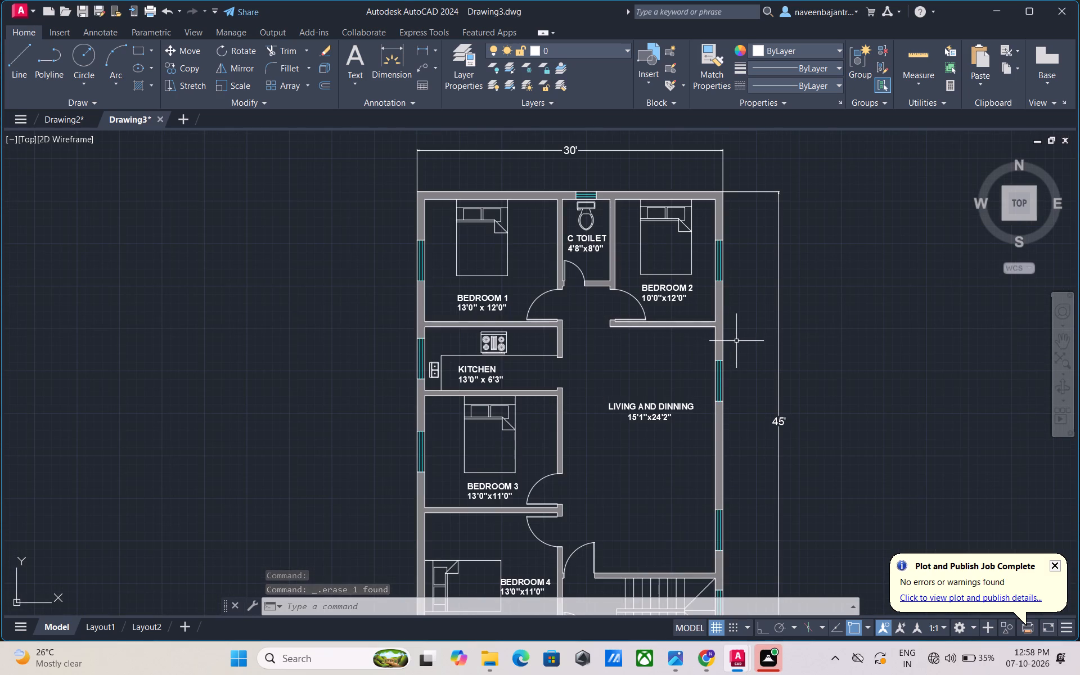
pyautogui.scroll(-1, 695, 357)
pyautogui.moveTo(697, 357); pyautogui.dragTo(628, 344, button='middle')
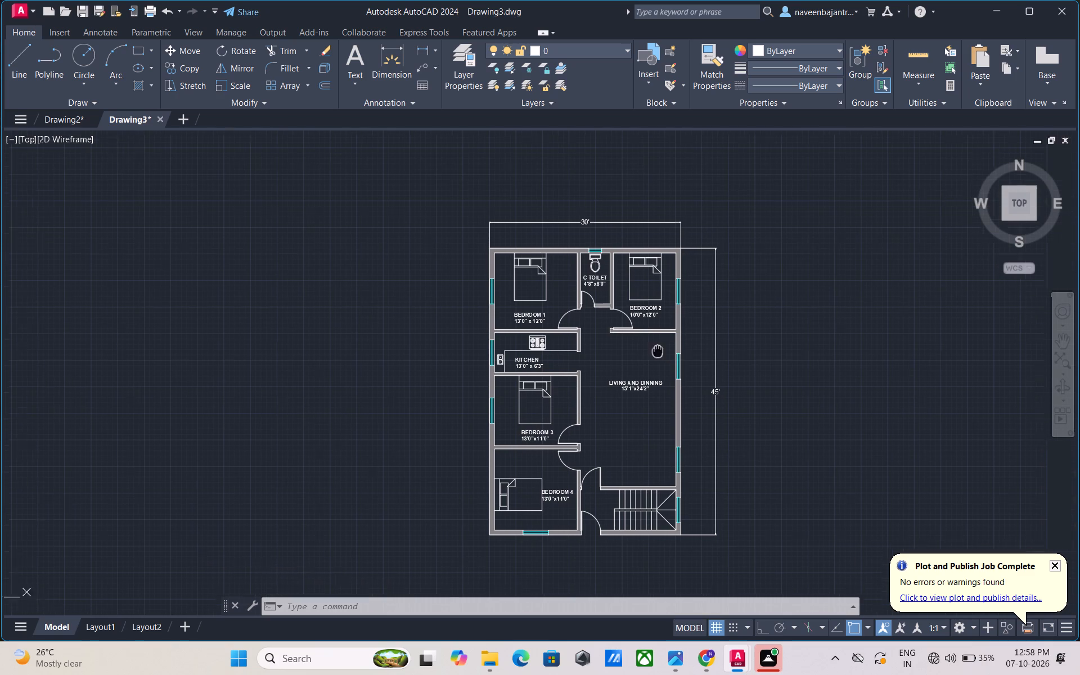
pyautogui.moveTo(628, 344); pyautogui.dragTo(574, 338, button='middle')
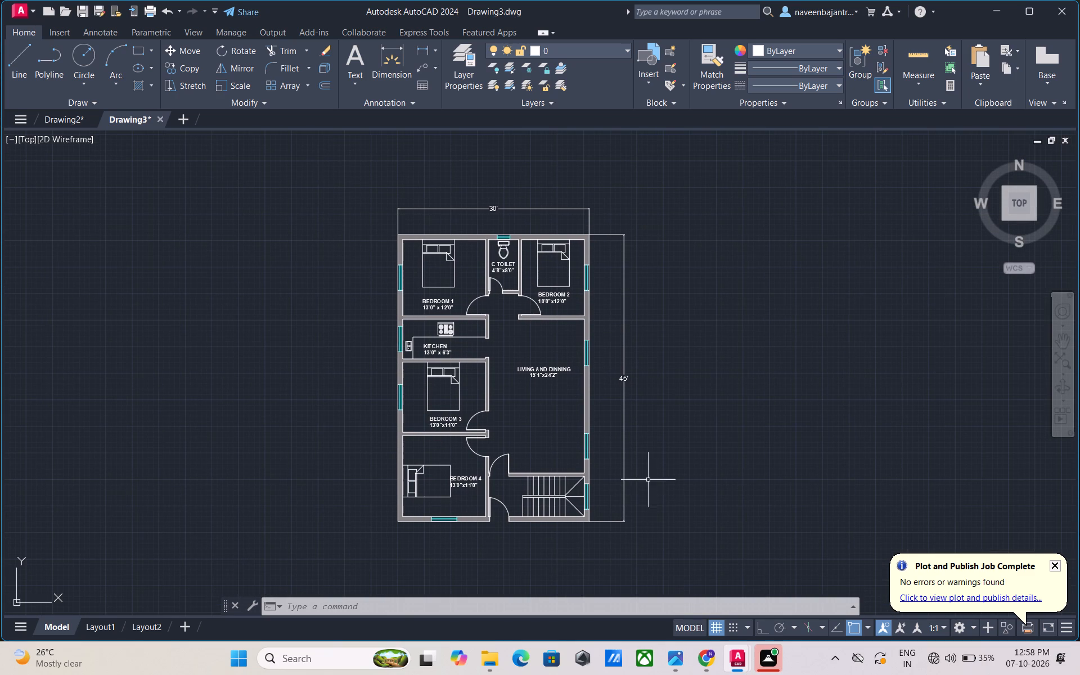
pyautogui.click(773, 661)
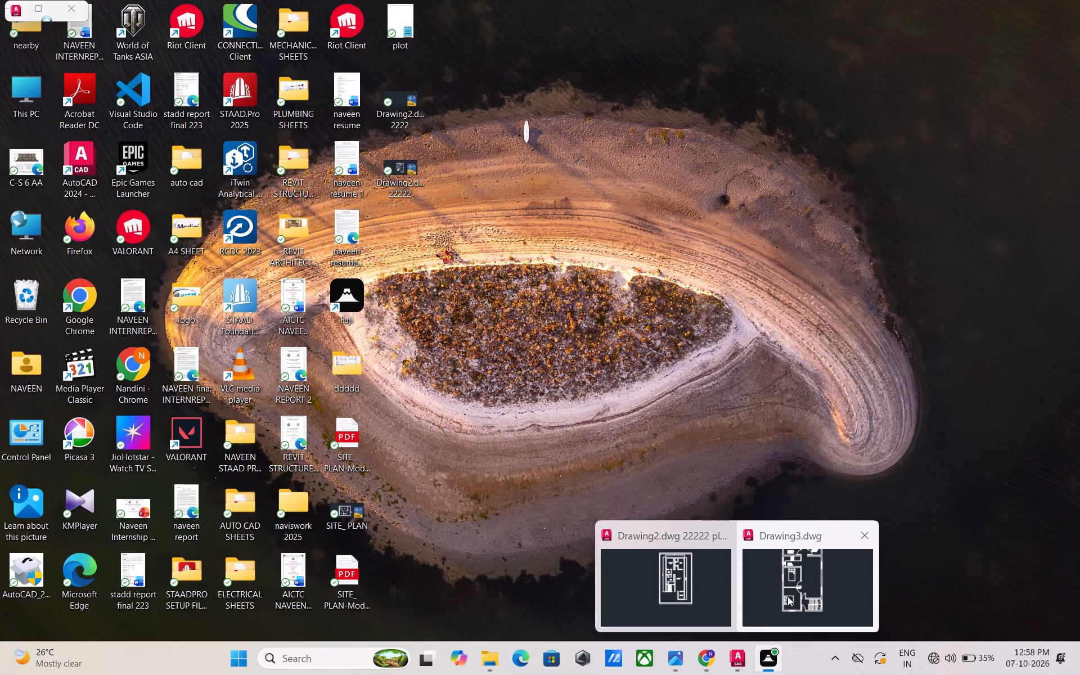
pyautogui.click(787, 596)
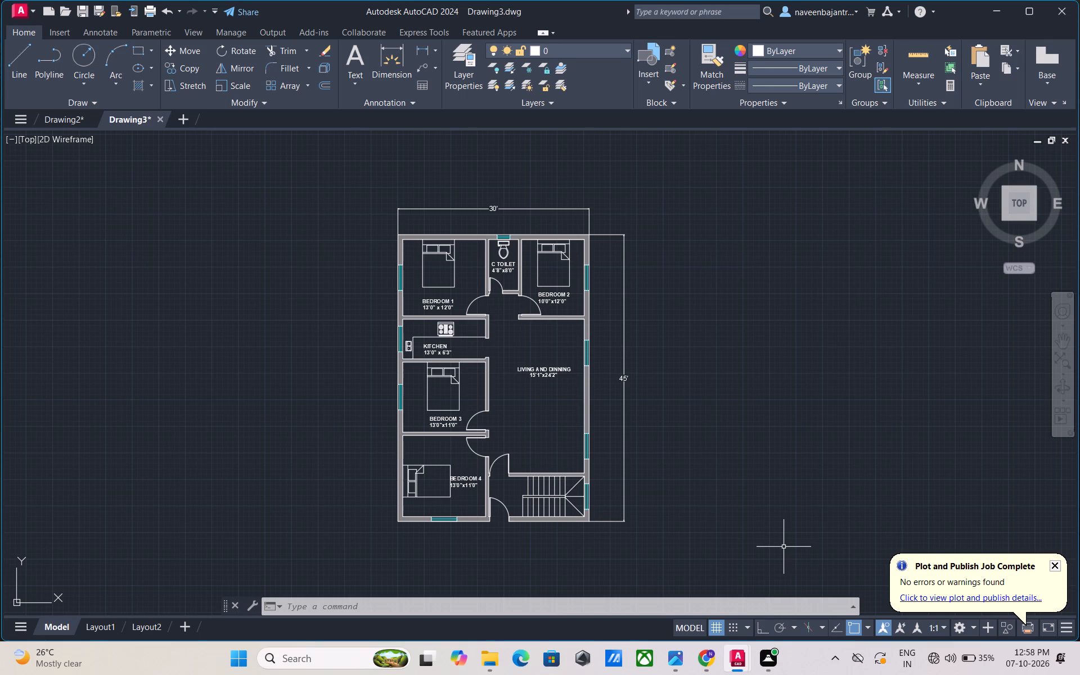
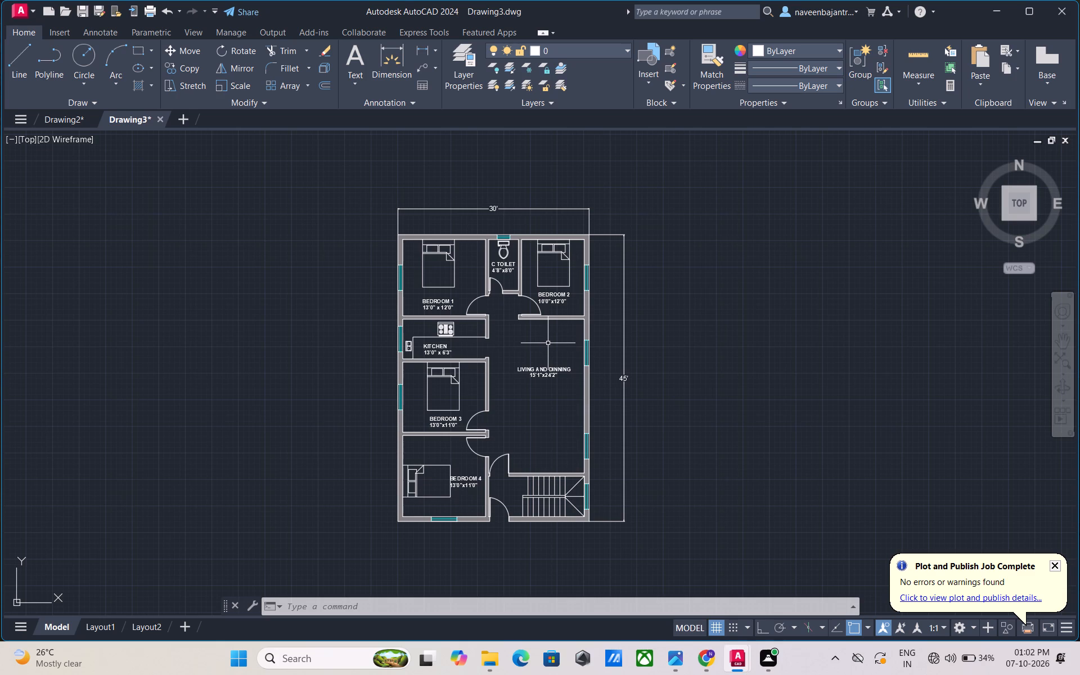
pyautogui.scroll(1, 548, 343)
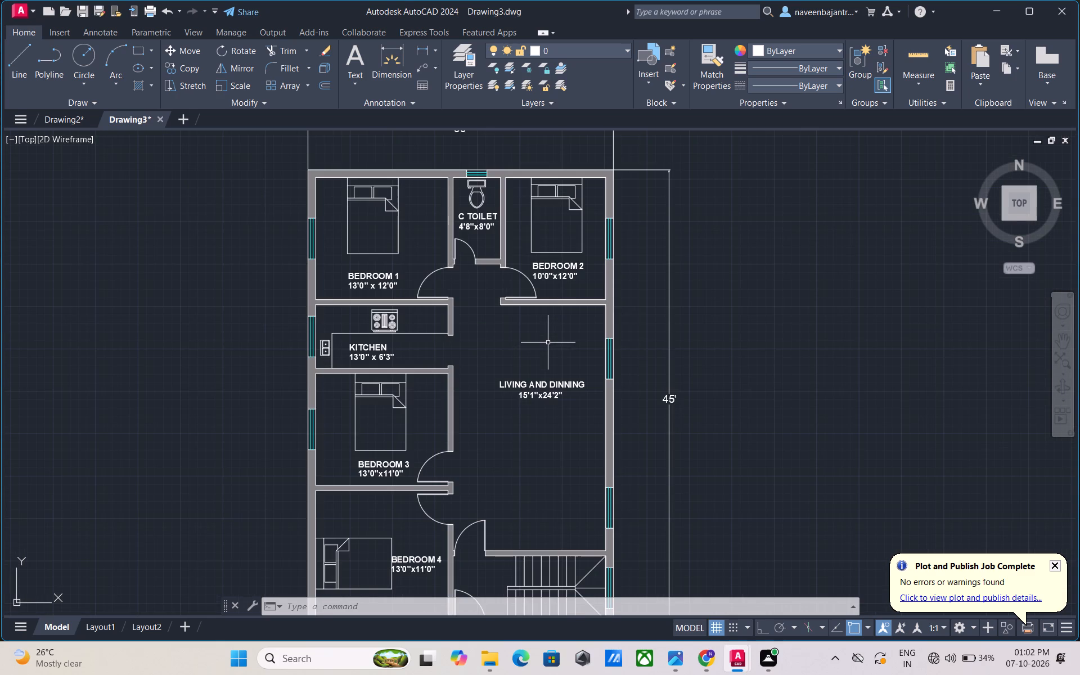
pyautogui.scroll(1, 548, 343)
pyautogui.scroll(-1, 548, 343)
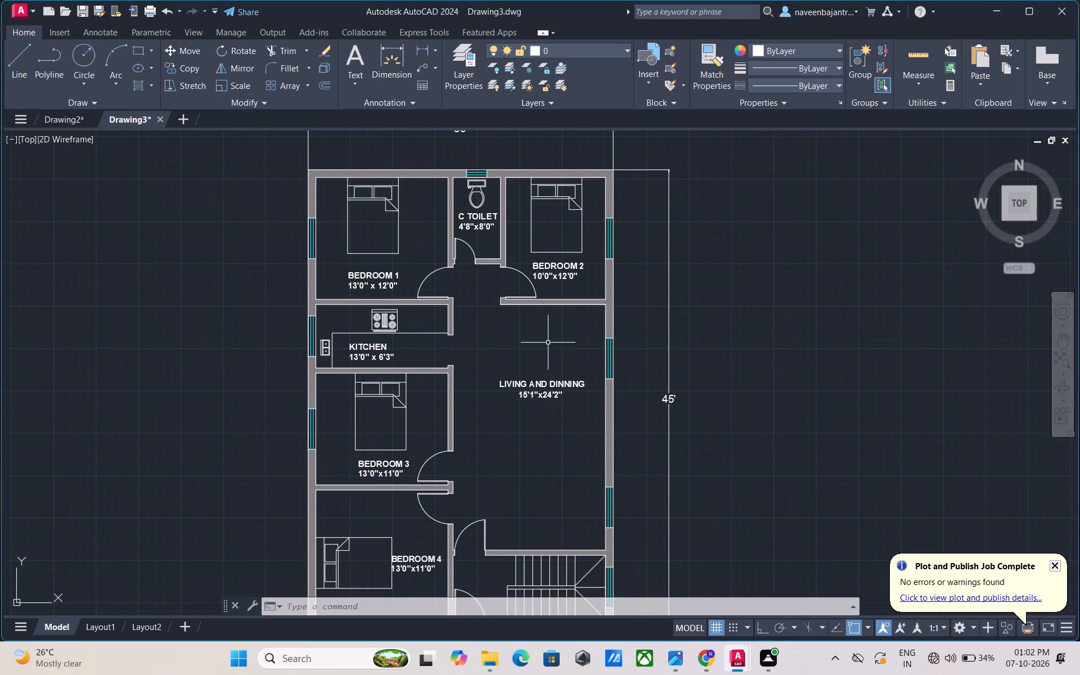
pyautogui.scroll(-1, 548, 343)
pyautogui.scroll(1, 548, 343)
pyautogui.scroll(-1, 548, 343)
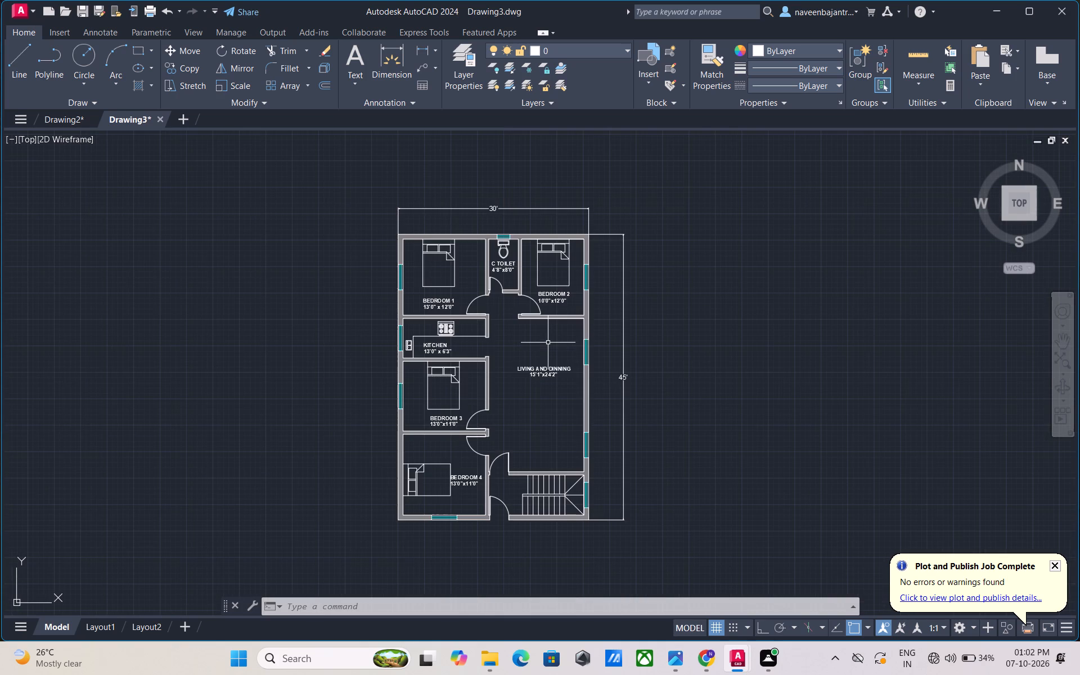
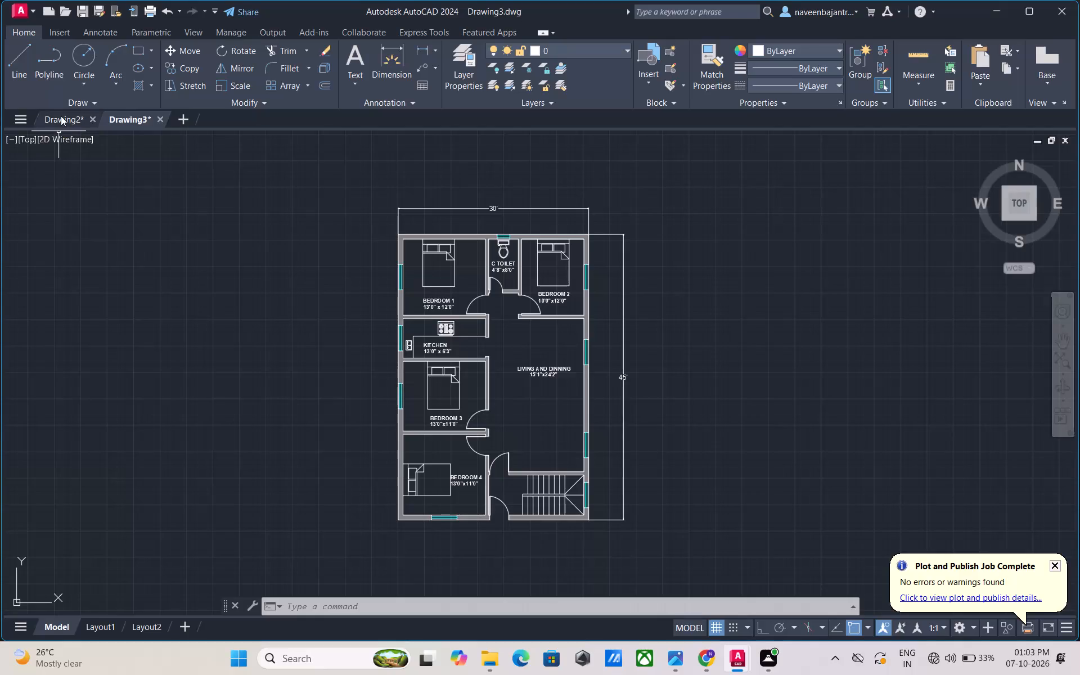
# Glance at the plan in Drawing2, return to Drawing3, and examine its floor plan's rooms, labels, furniture and openings.
pyautogui.click(61, 116)
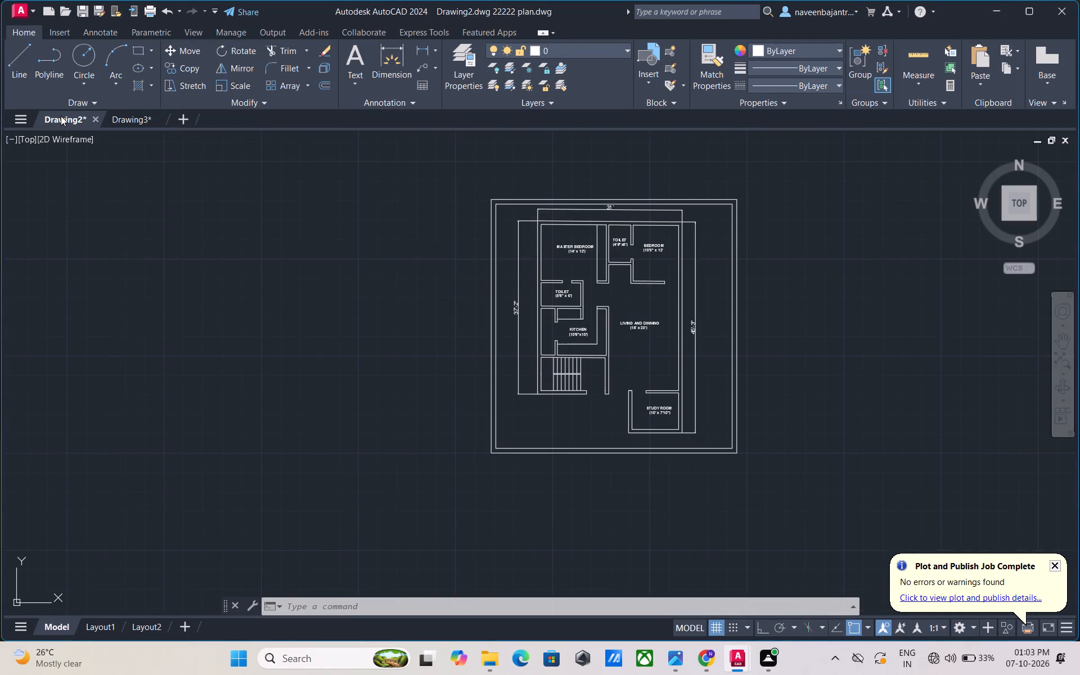
pyautogui.click(118, 114)
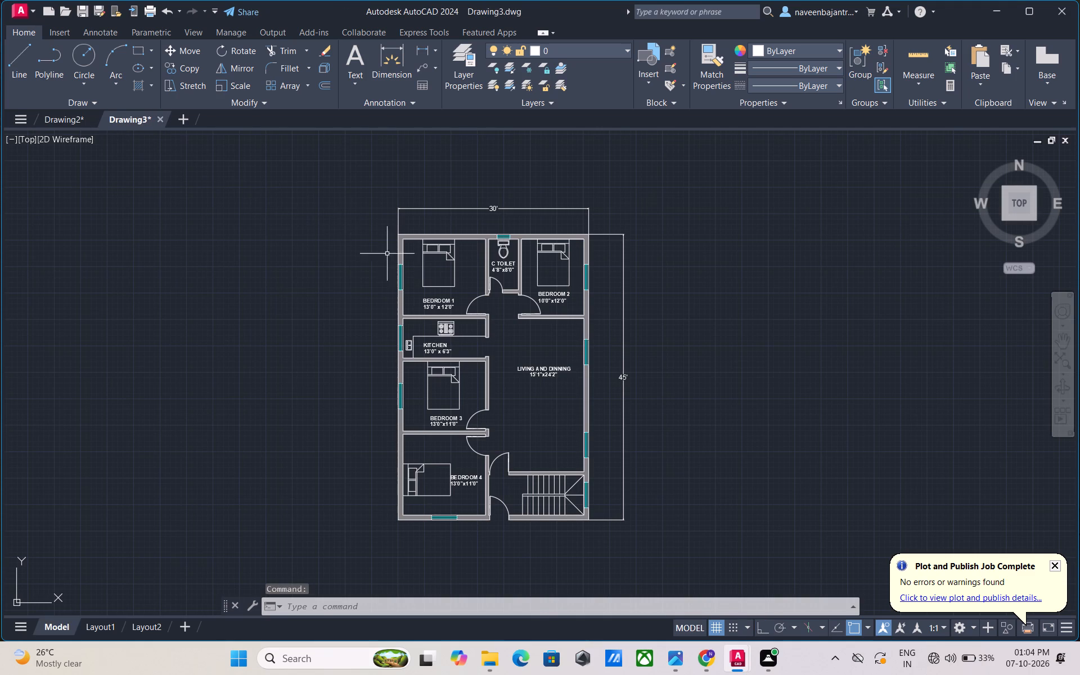
pyautogui.scroll(2, 534, 344)
pyautogui.scroll(-1, 535, 344)
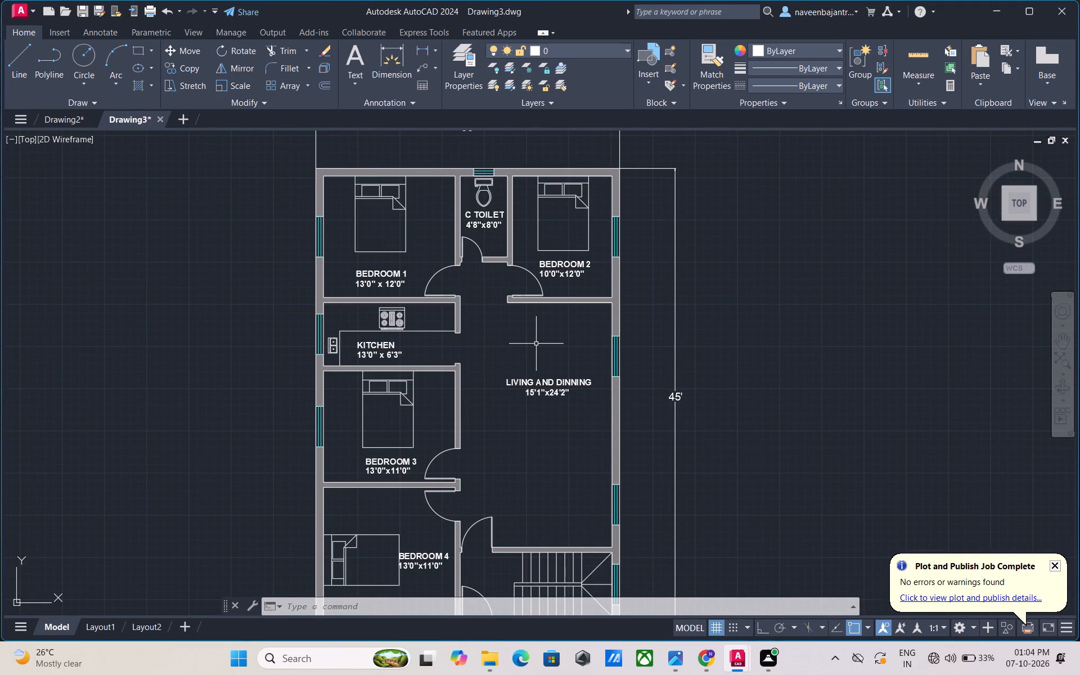
pyautogui.scroll(-1, 560, 330)
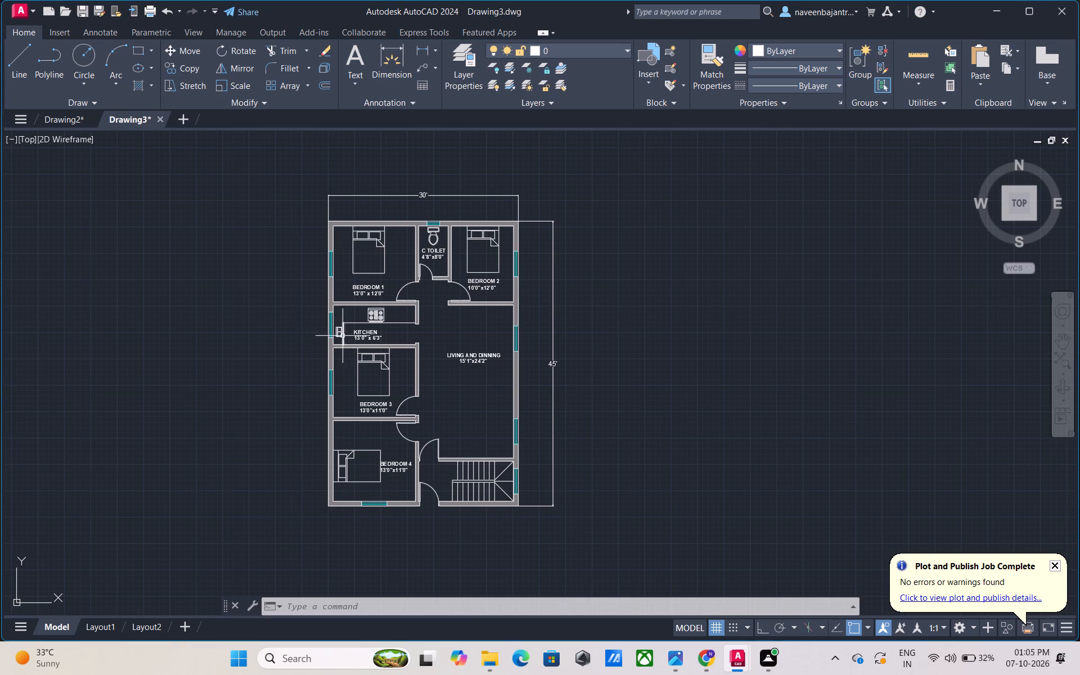
pyautogui.scroll(1, 449, 341)
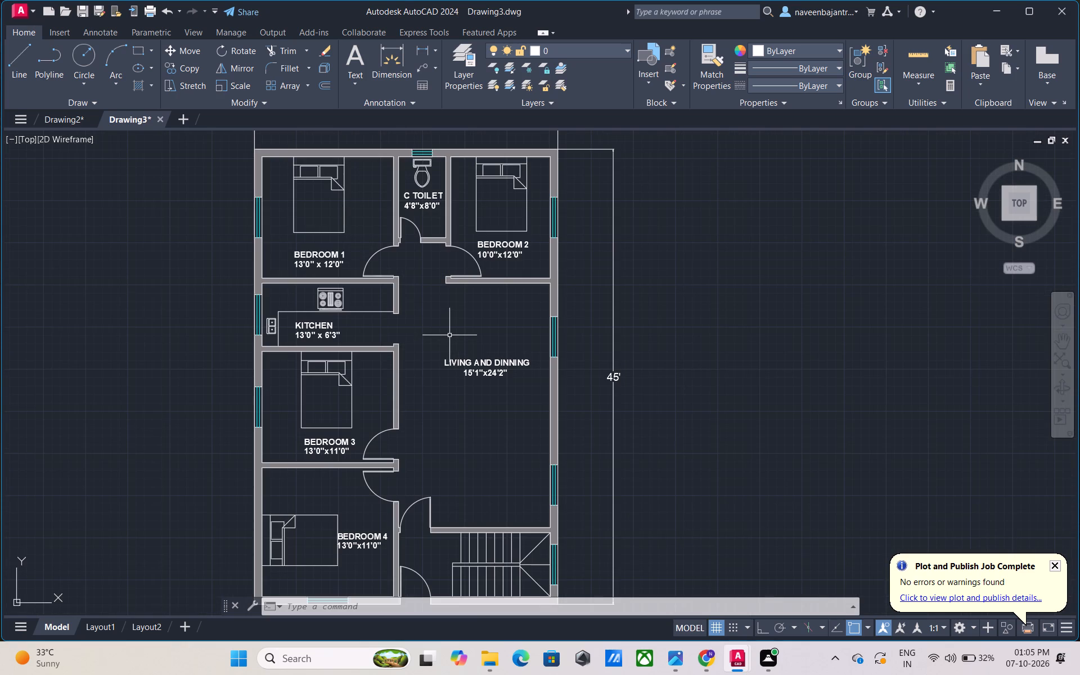
pyautogui.scroll(-1, 447, 329)
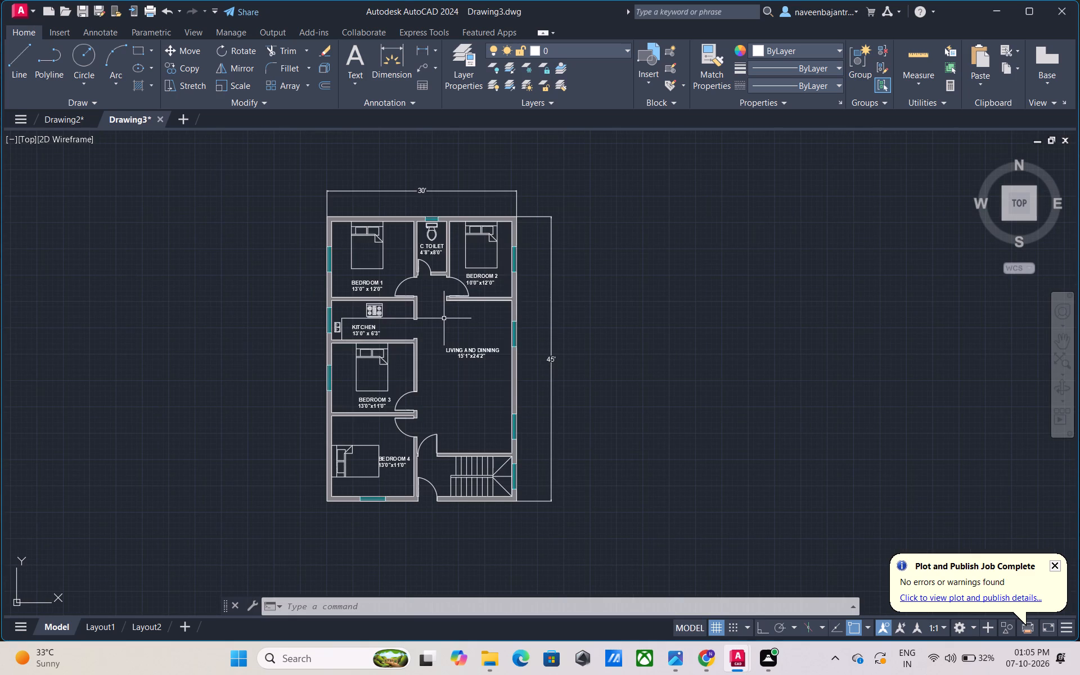
pyautogui.scroll(3, 328, 327)
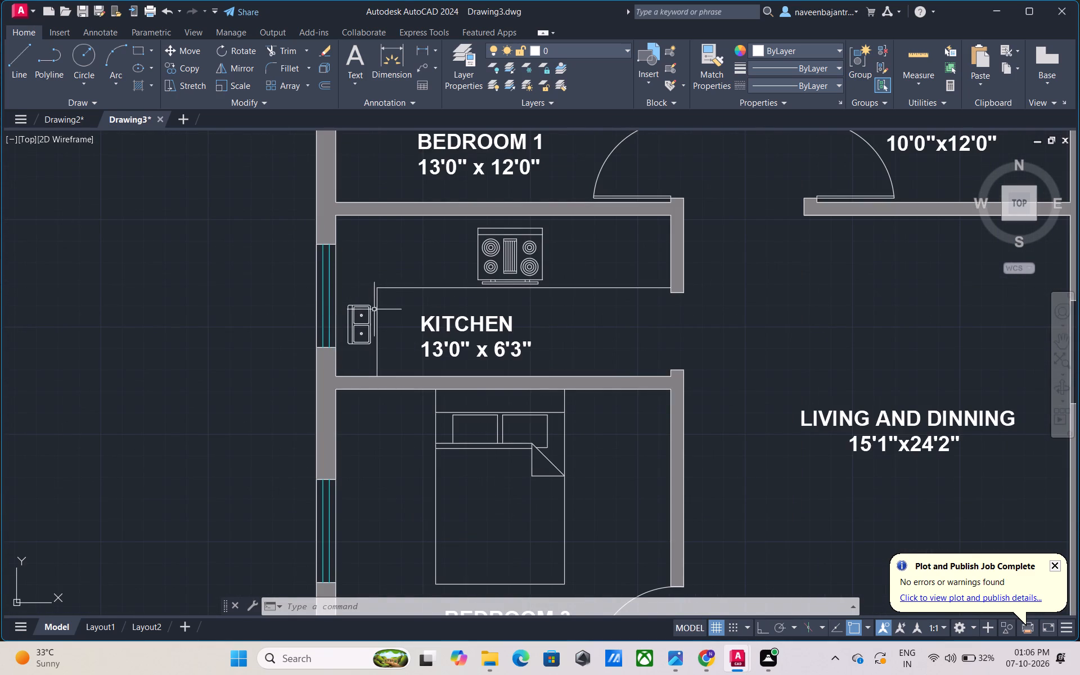
pyautogui.scroll(-2, 382, 309)
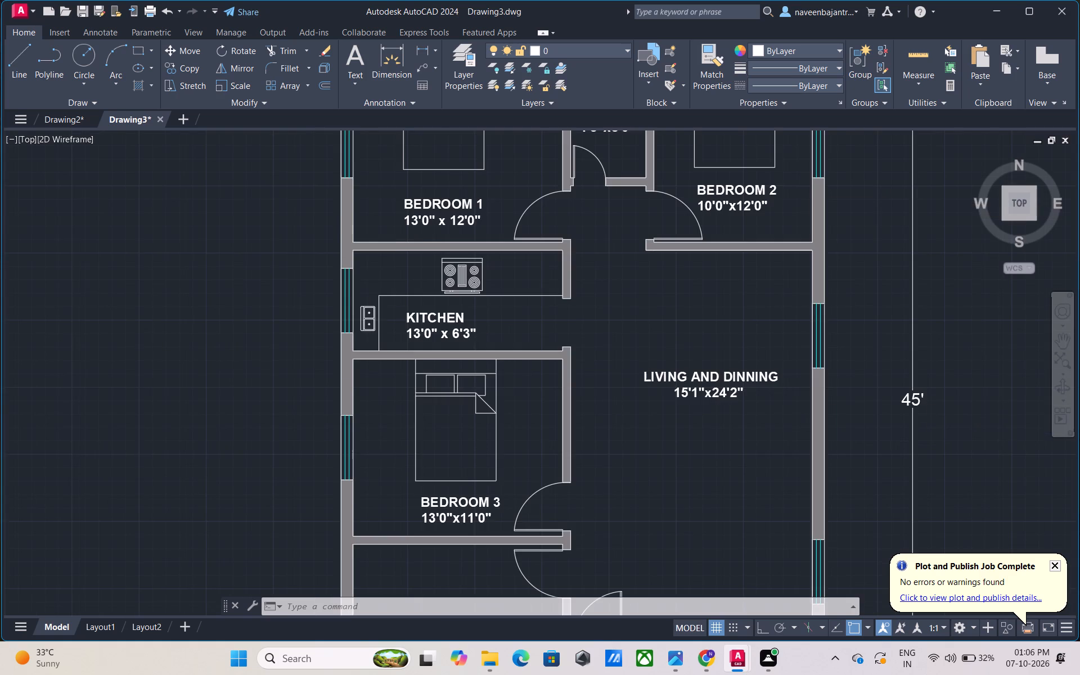
pyautogui.scroll(-1, 539, 313)
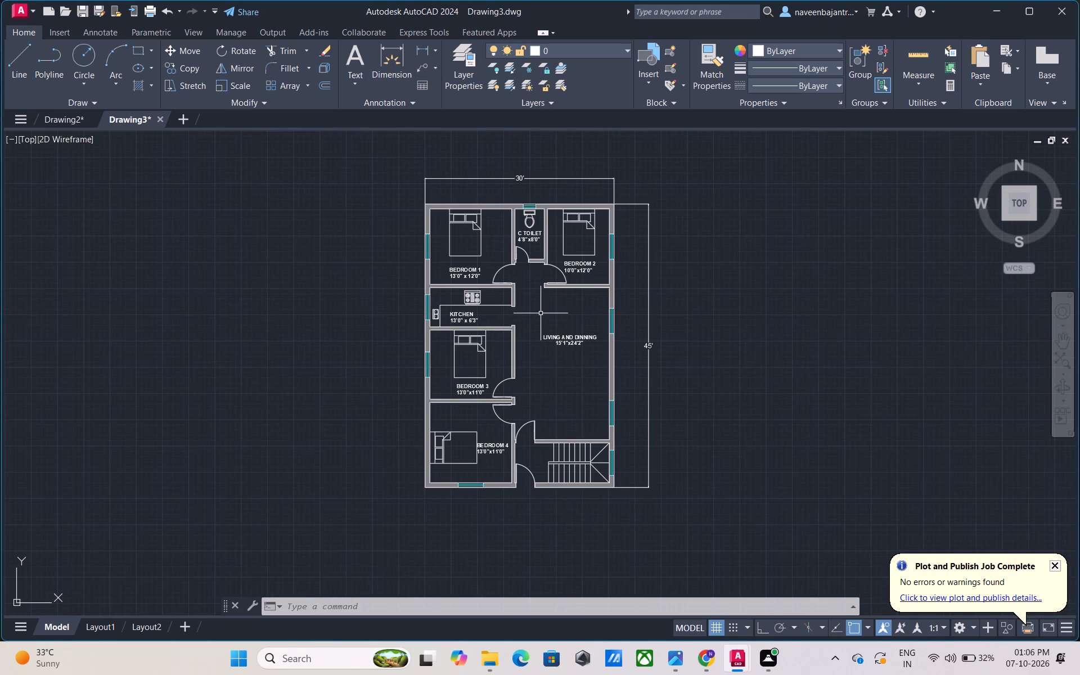
pyautogui.moveTo(541, 313); pyautogui.dragTo(349, 304, button='middle')
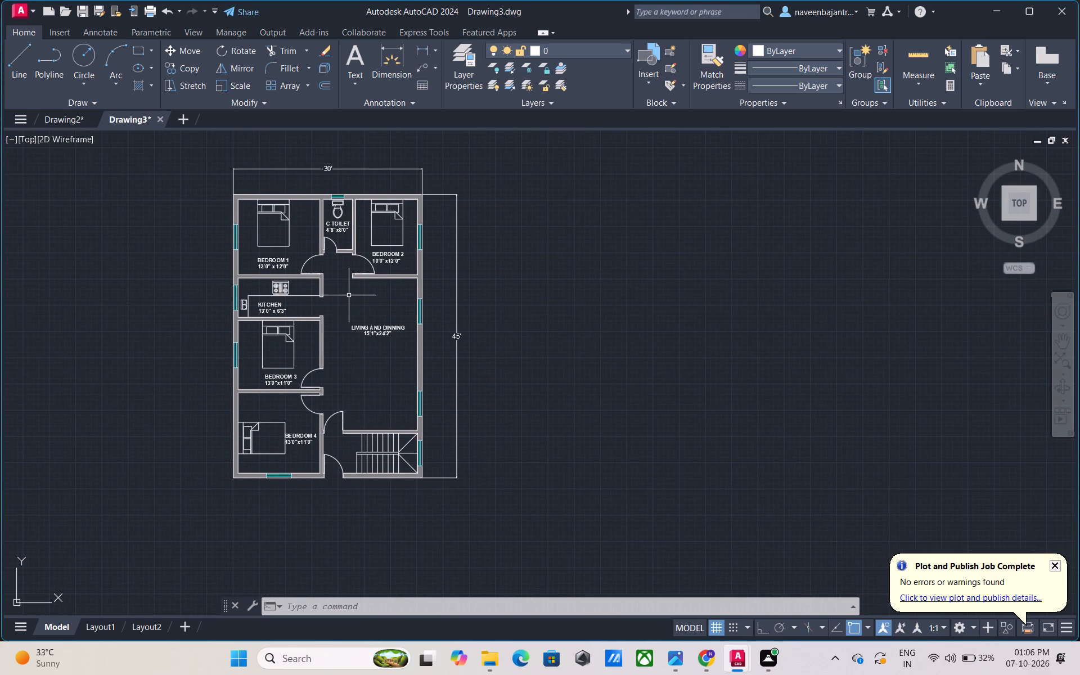
pyautogui.scroll(1, 340, 289)
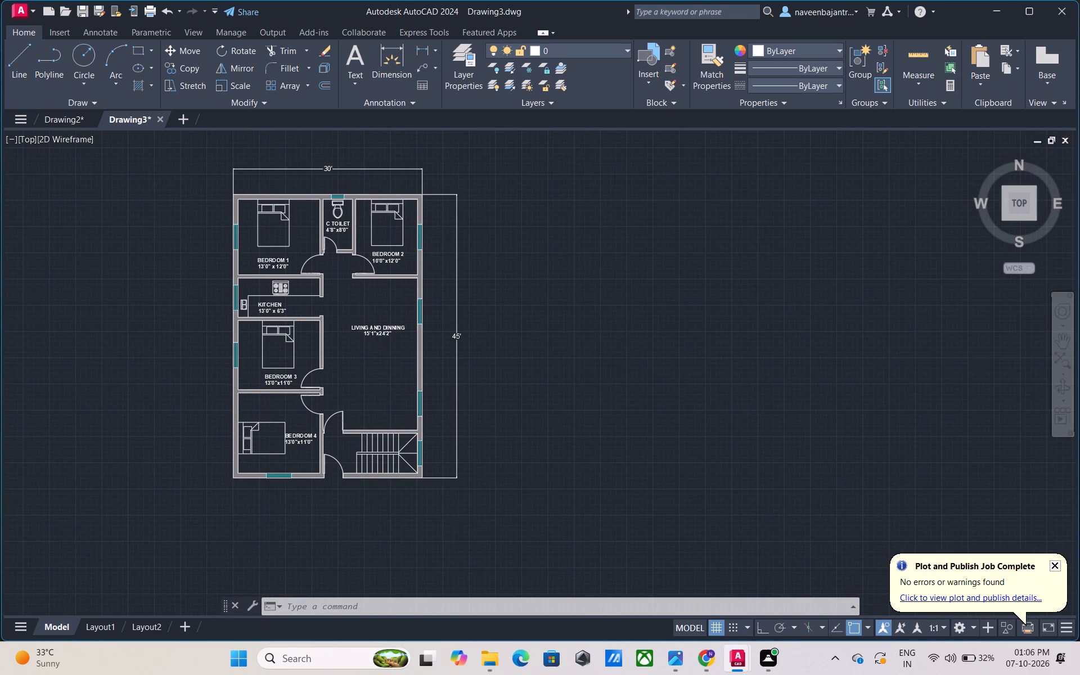
pyautogui.scroll(-1, 340, 289)
pyautogui.middleClick(340, 289)
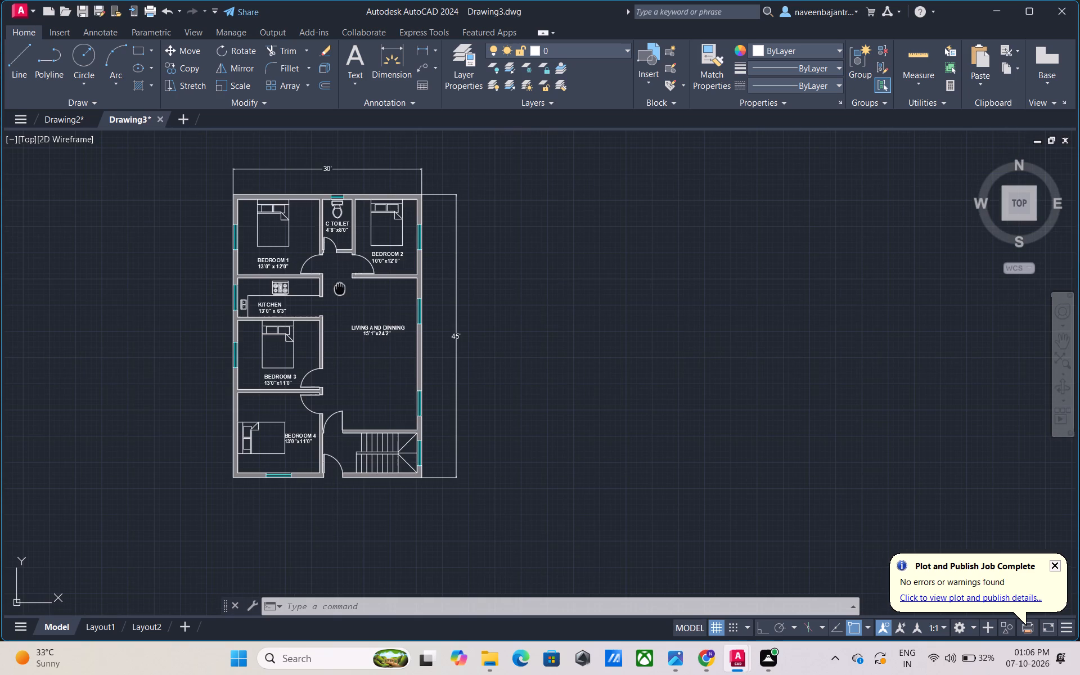
pyautogui.moveTo(368, 301); pyautogui.dragTo(429, 344, button='middle')
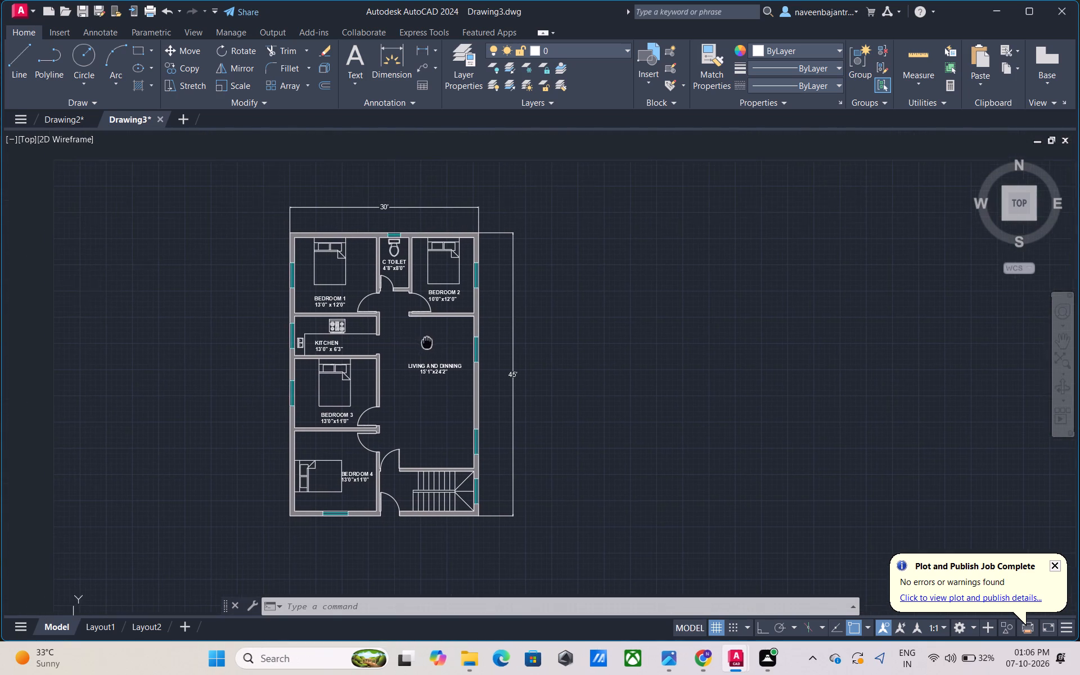
pyautogui.middleClick(469, 356)
pyautogui.moveTo(409, 346); pyautogui.dragTo(423, 345, button='middle')
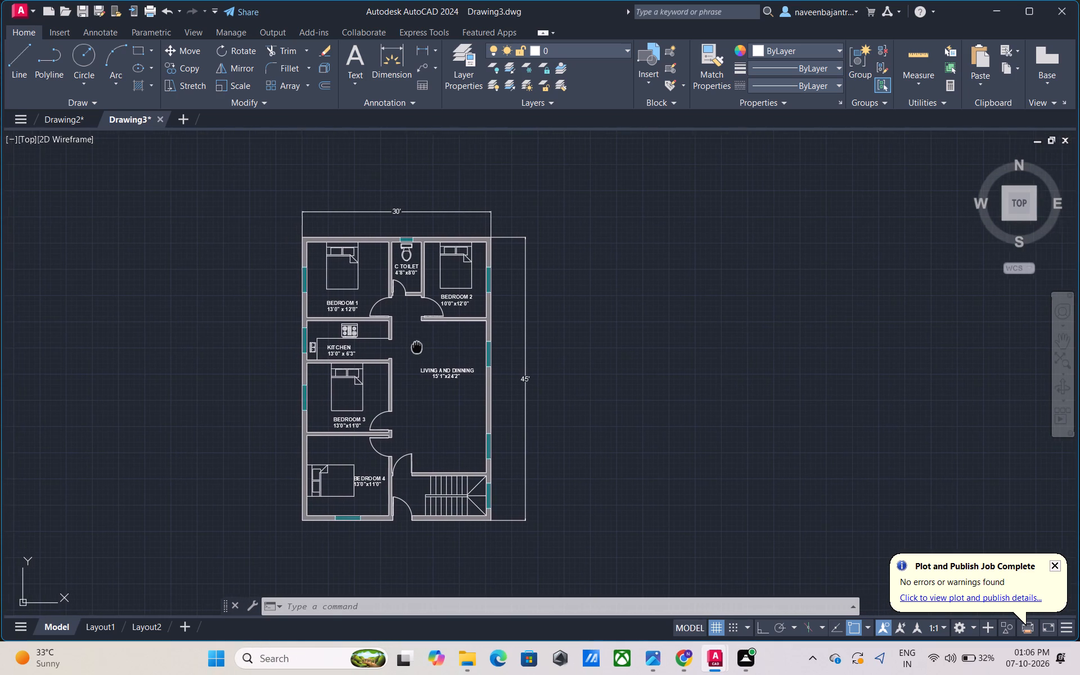
pyautogui.moveTo(423, 345); pyautogui.dragTo(461, 344, button='middle')
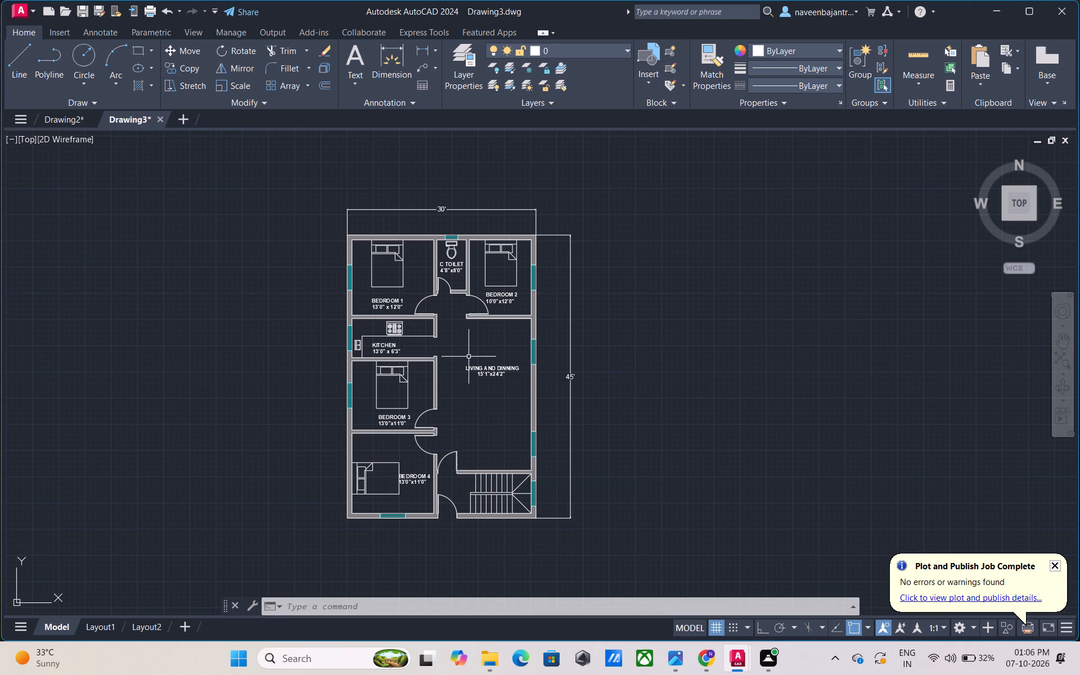
pyautogui.scroll(1, 469, 352)
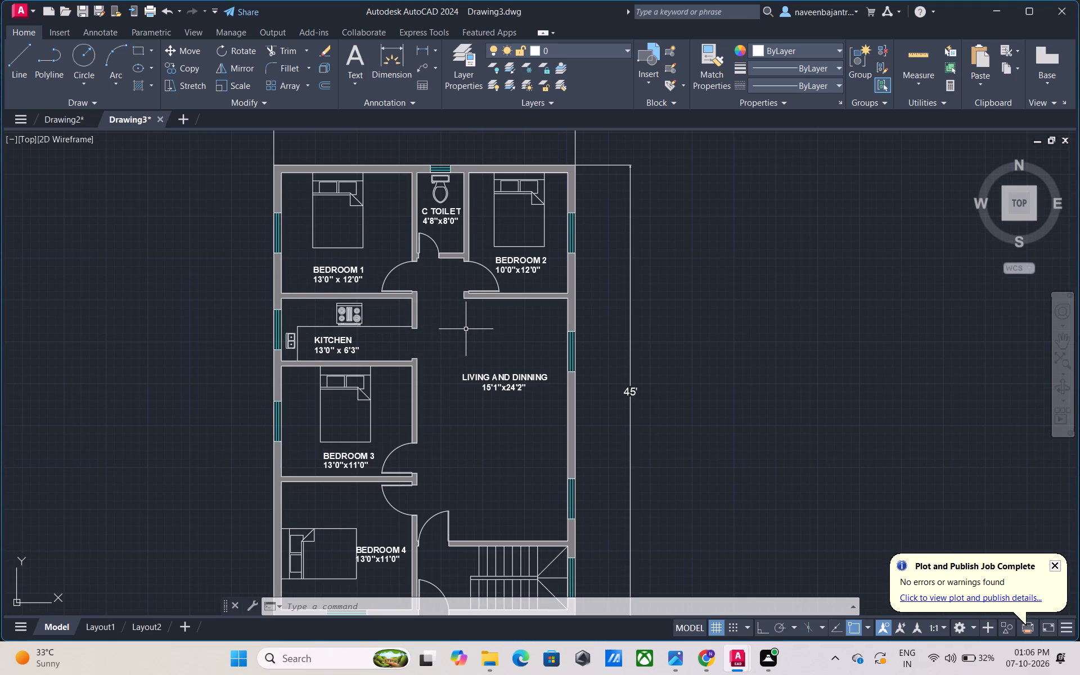
pyautogui.scroll(2, 466, 325)
pyautogui.scroll(-2, 466, 322)
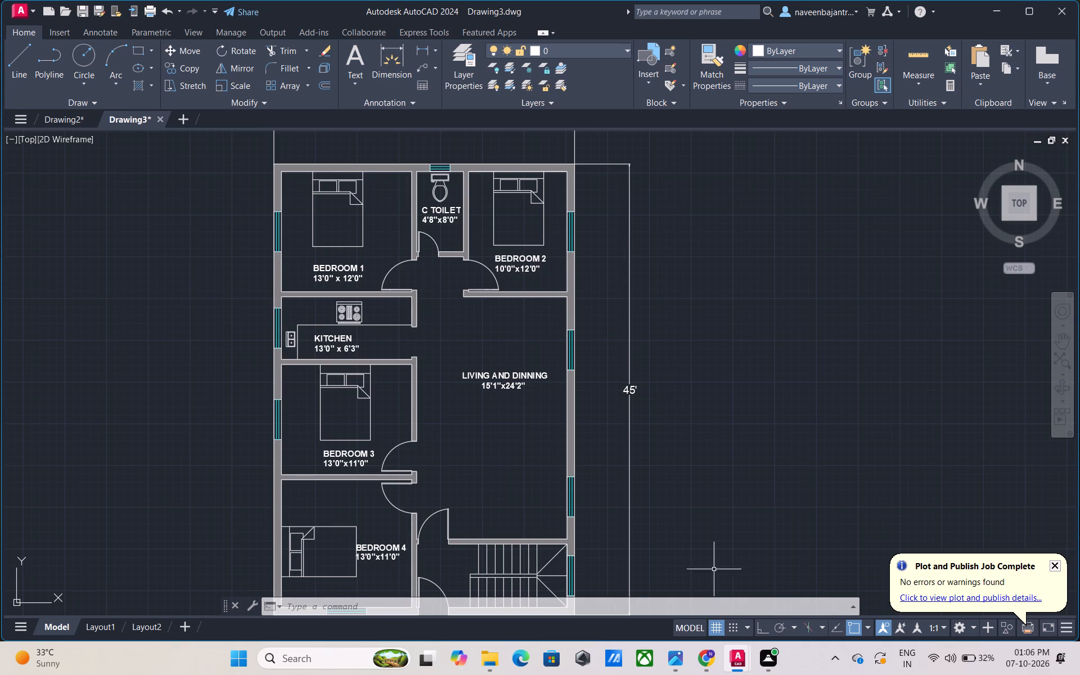
# Turn on Ortho mode.
pyautogui.click(767, 624)
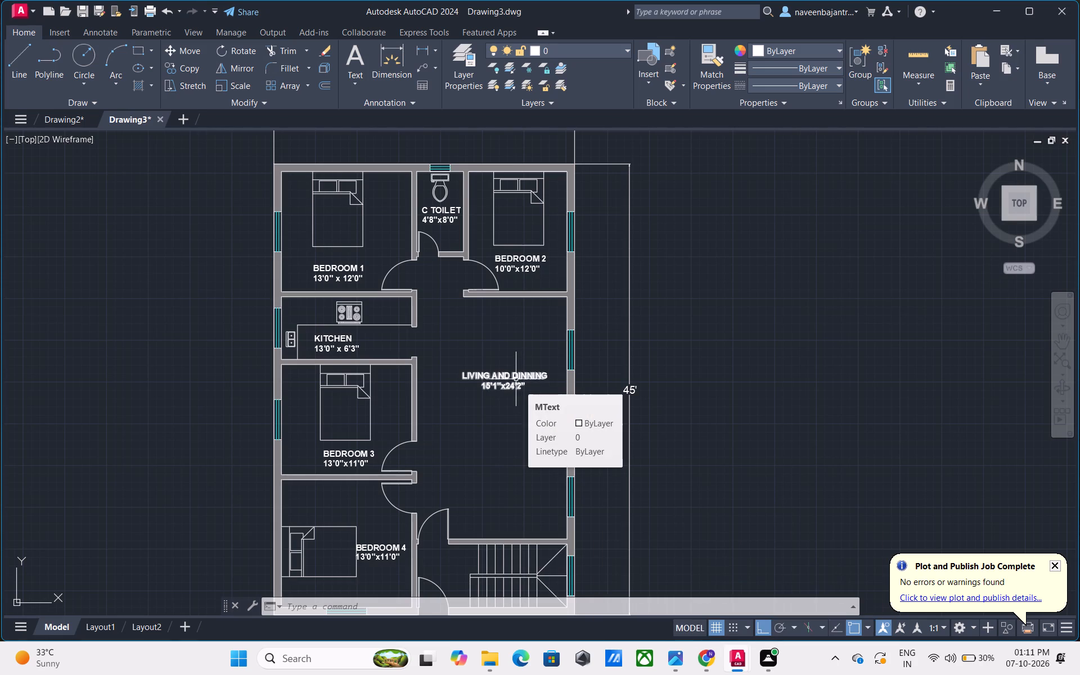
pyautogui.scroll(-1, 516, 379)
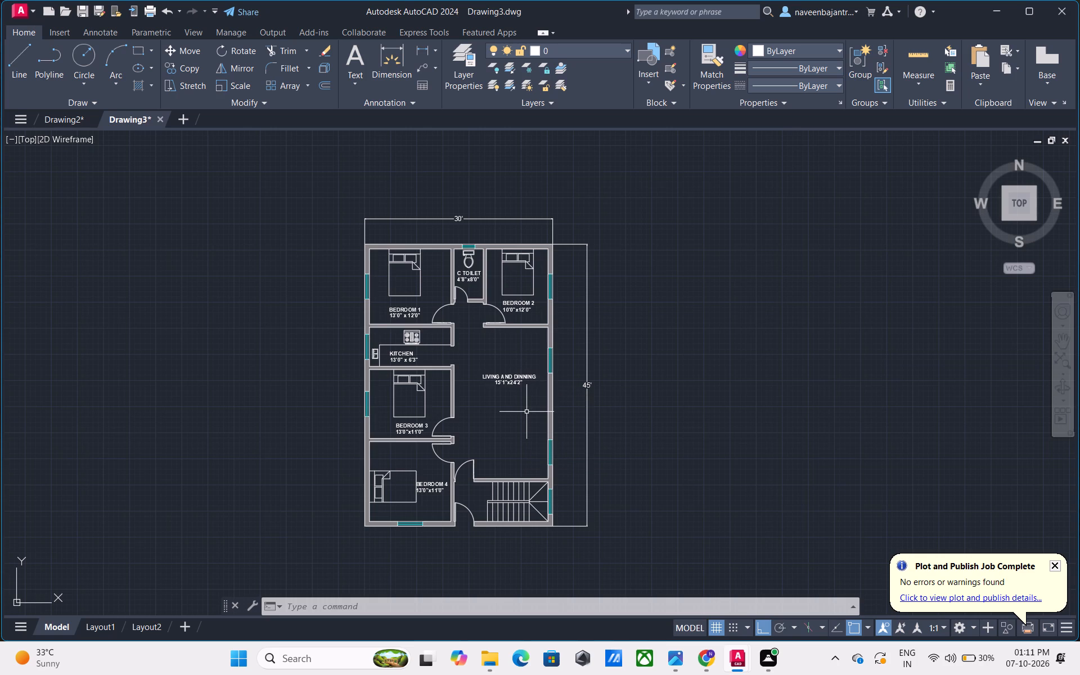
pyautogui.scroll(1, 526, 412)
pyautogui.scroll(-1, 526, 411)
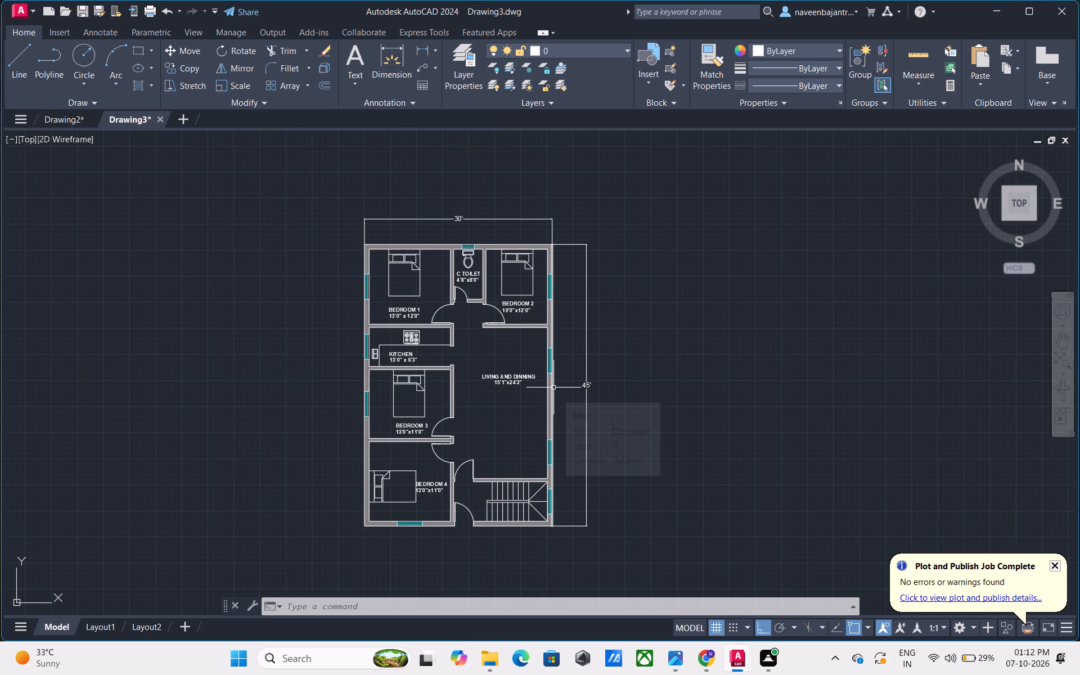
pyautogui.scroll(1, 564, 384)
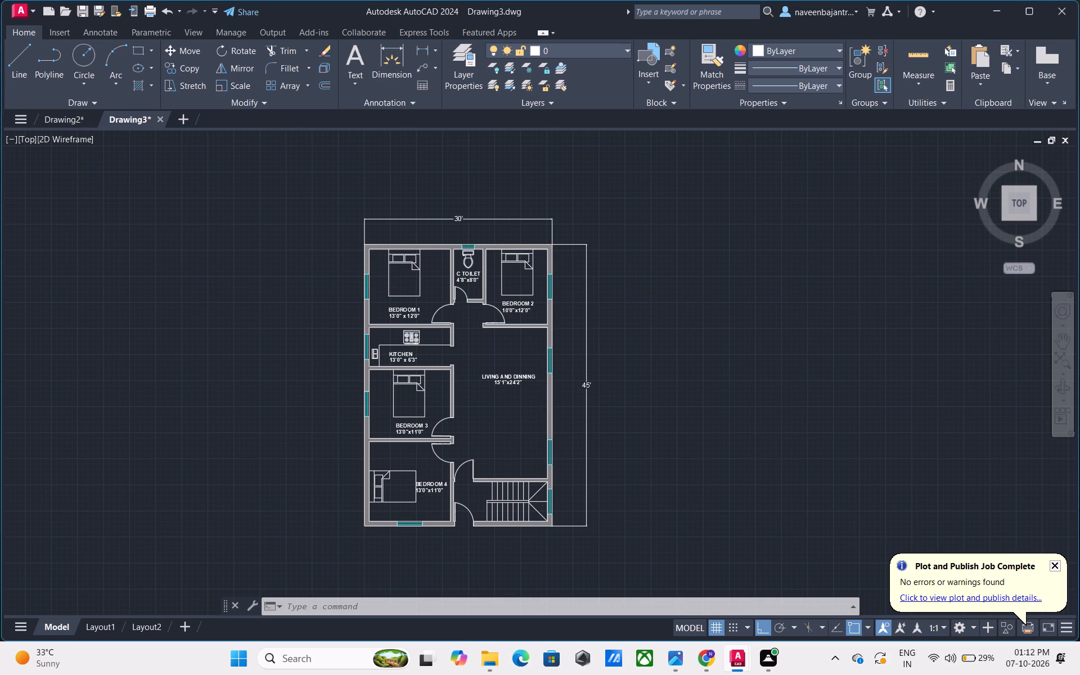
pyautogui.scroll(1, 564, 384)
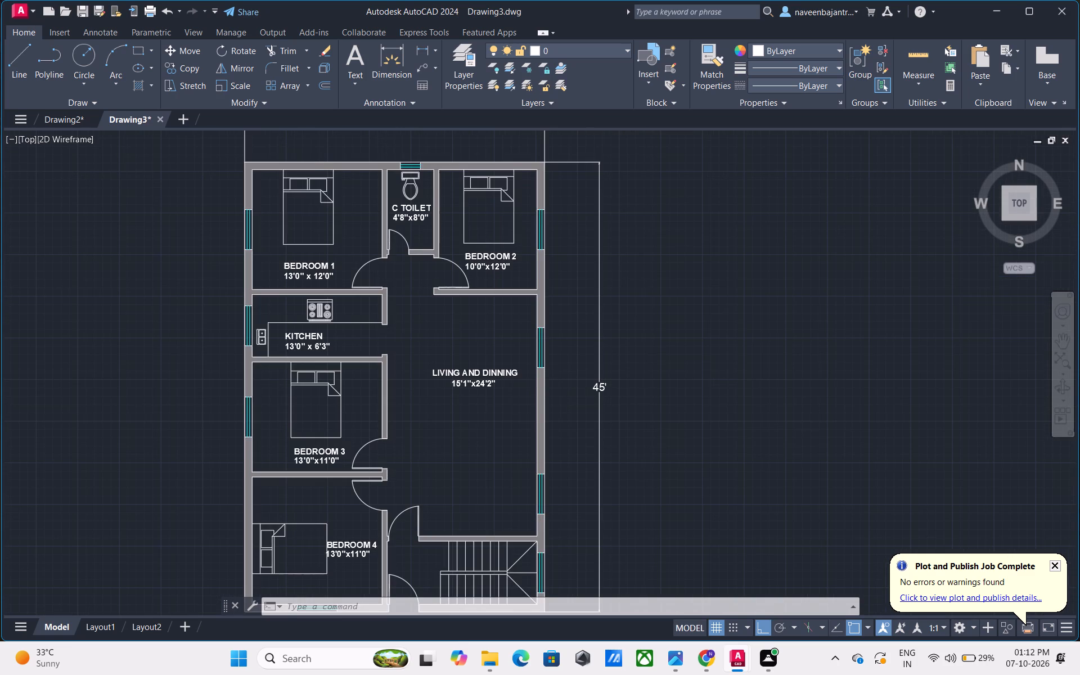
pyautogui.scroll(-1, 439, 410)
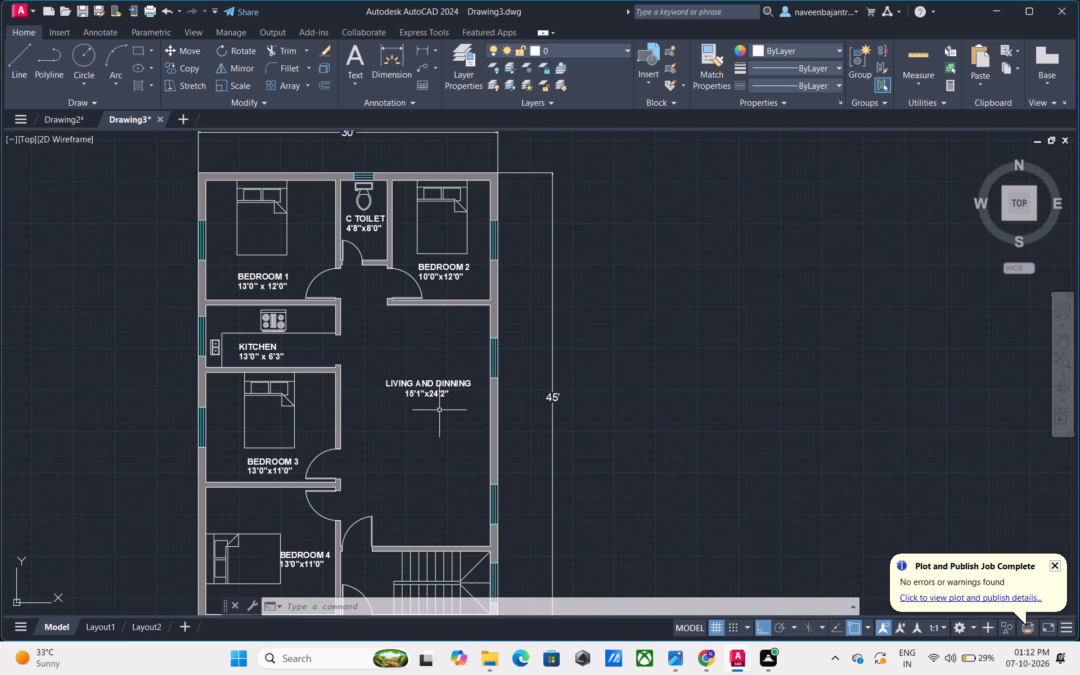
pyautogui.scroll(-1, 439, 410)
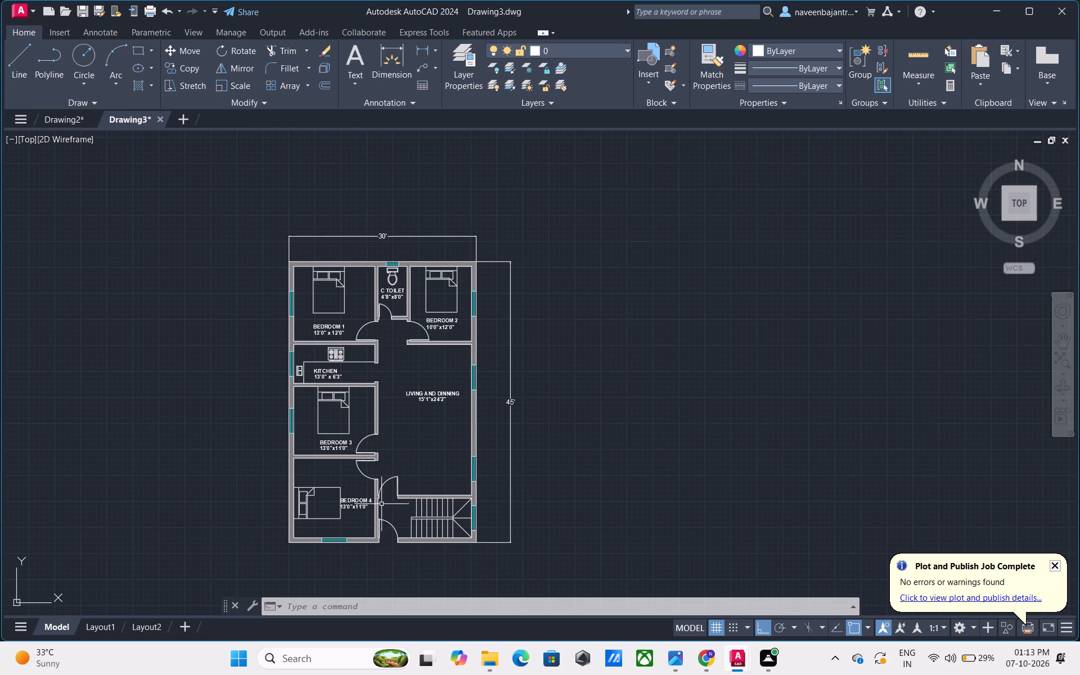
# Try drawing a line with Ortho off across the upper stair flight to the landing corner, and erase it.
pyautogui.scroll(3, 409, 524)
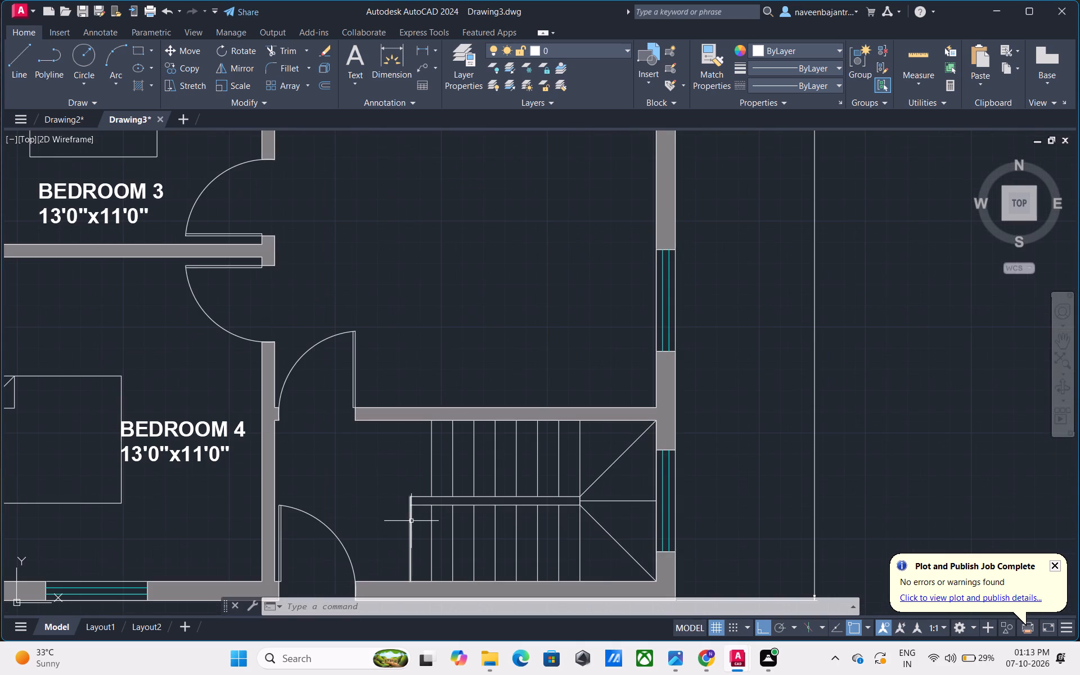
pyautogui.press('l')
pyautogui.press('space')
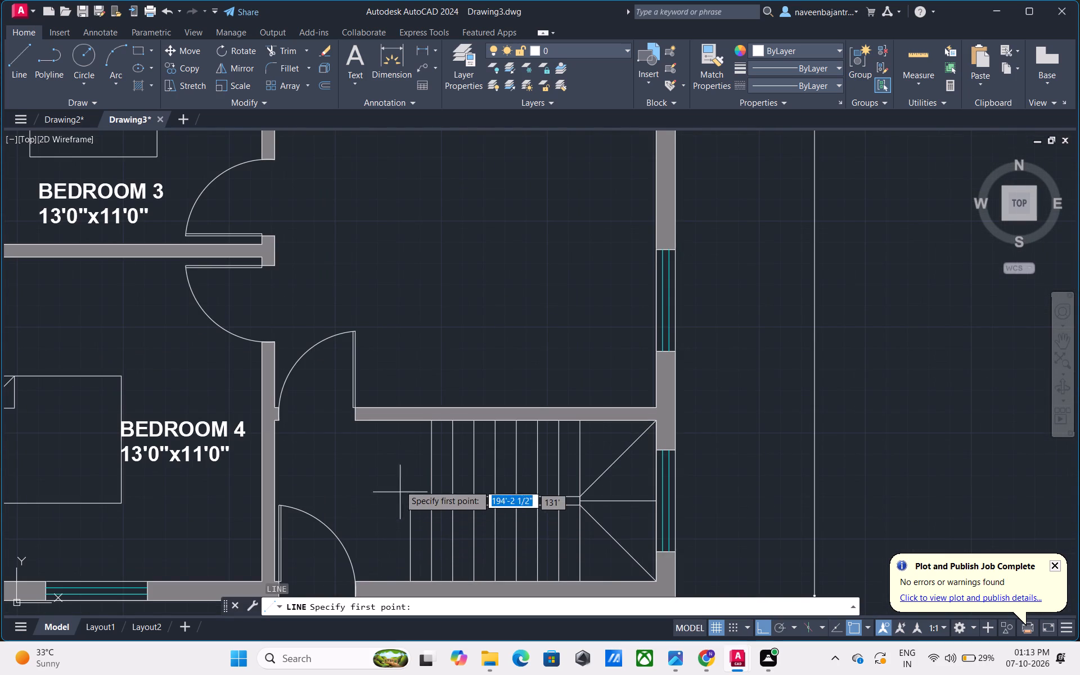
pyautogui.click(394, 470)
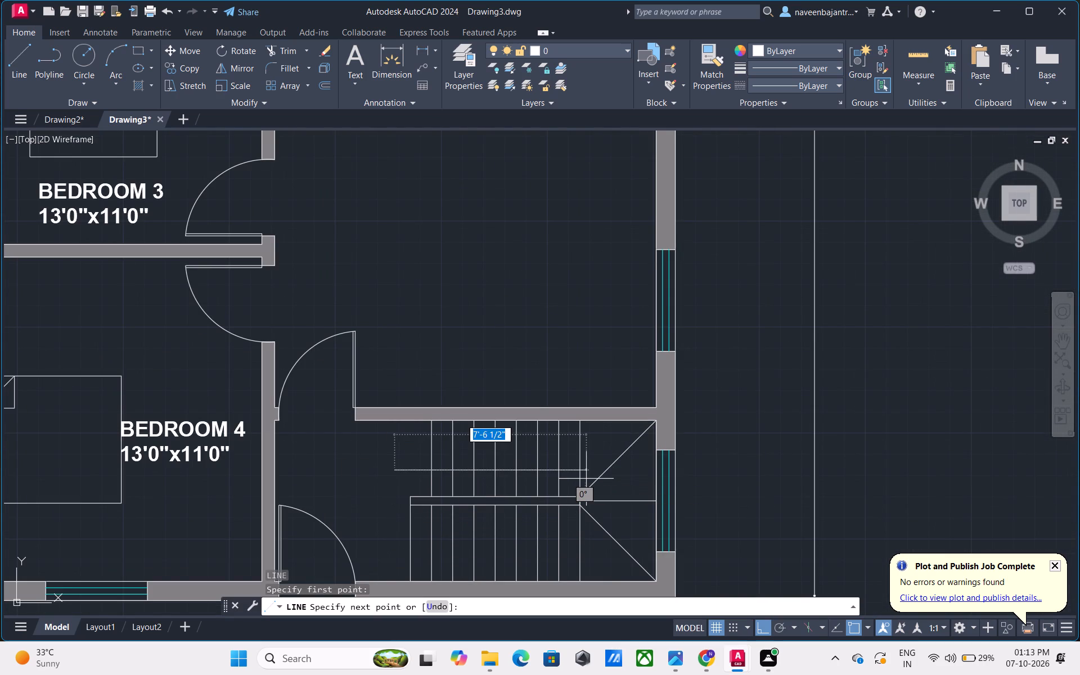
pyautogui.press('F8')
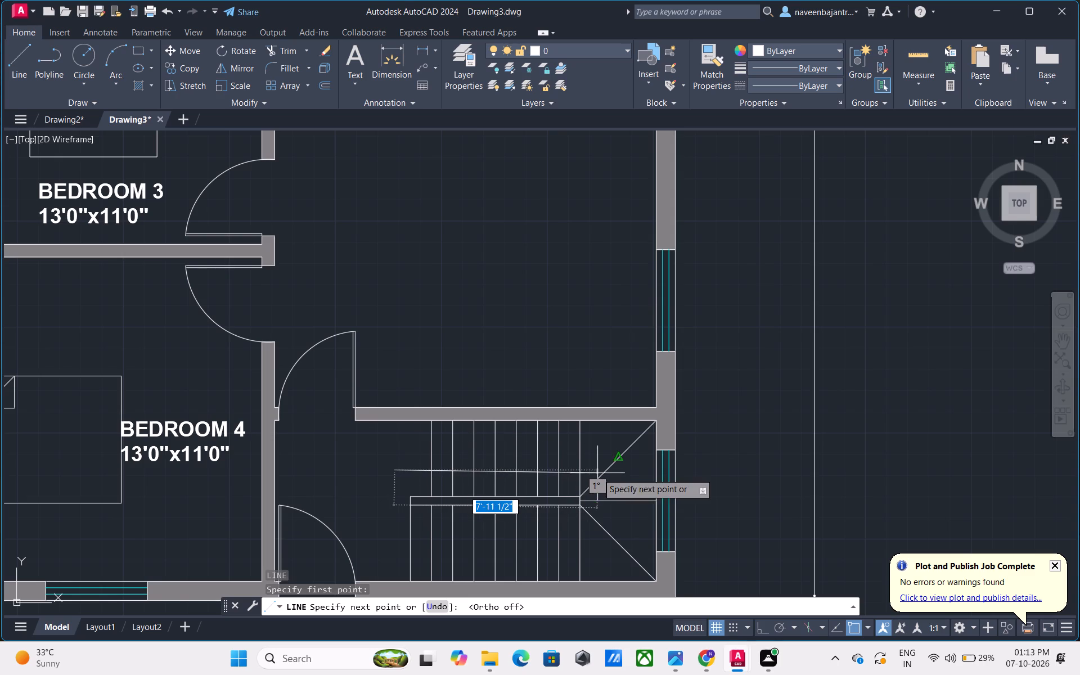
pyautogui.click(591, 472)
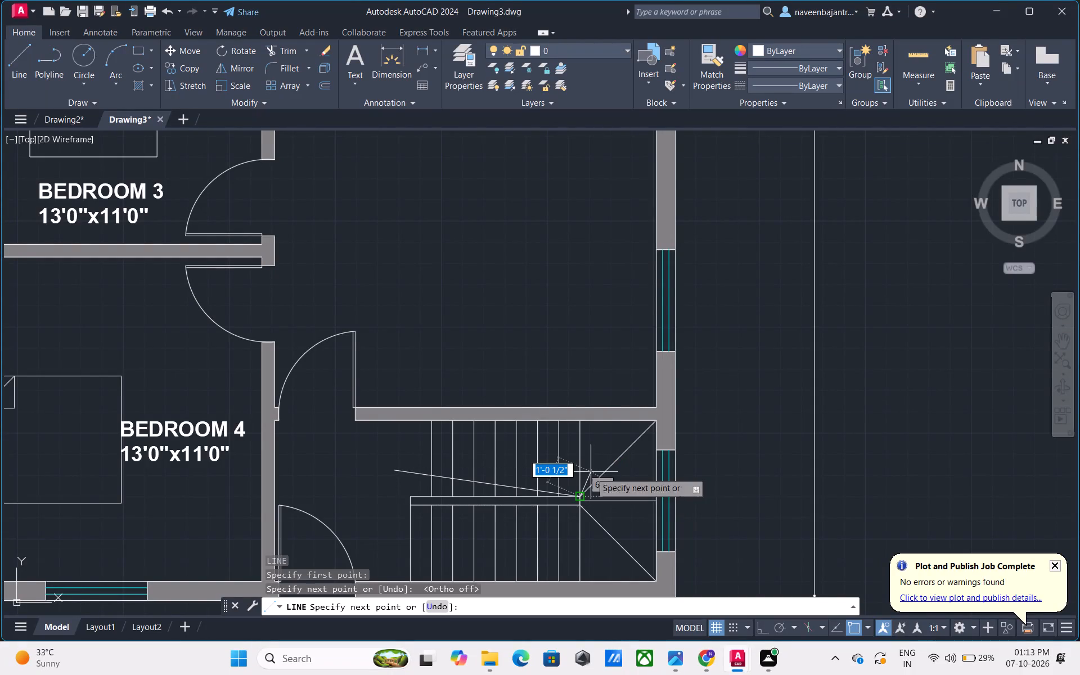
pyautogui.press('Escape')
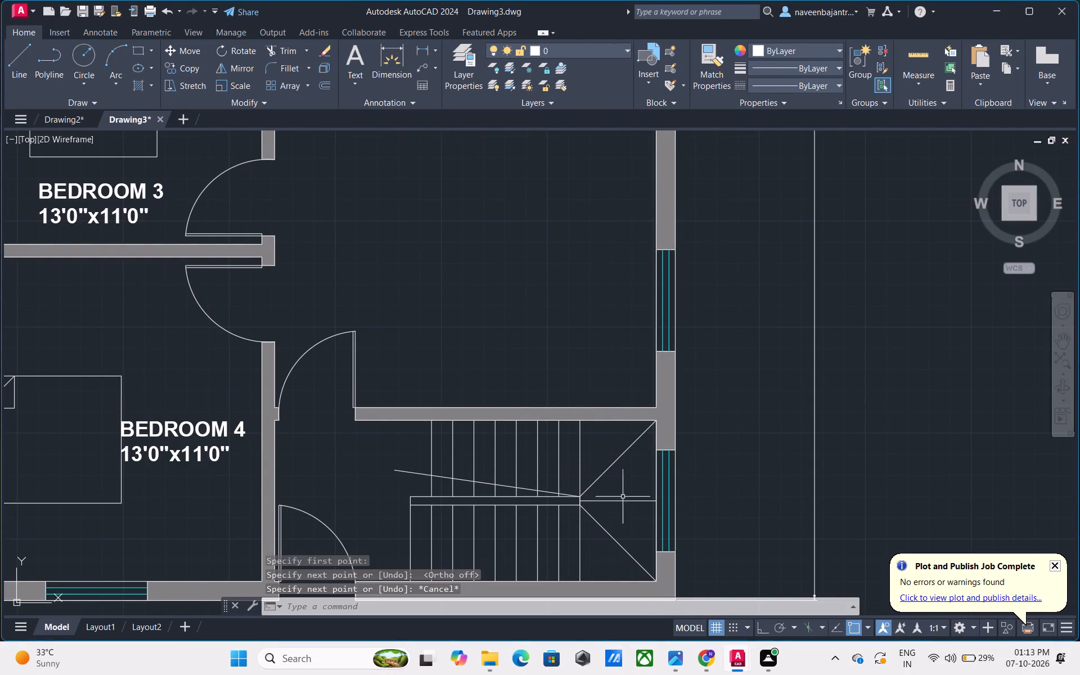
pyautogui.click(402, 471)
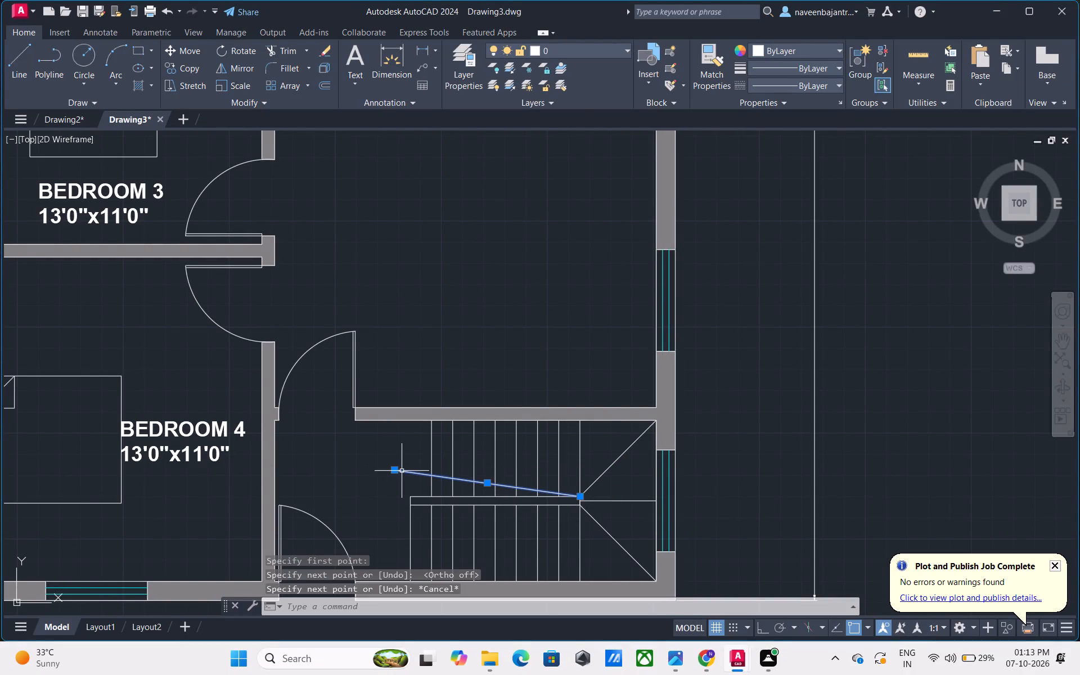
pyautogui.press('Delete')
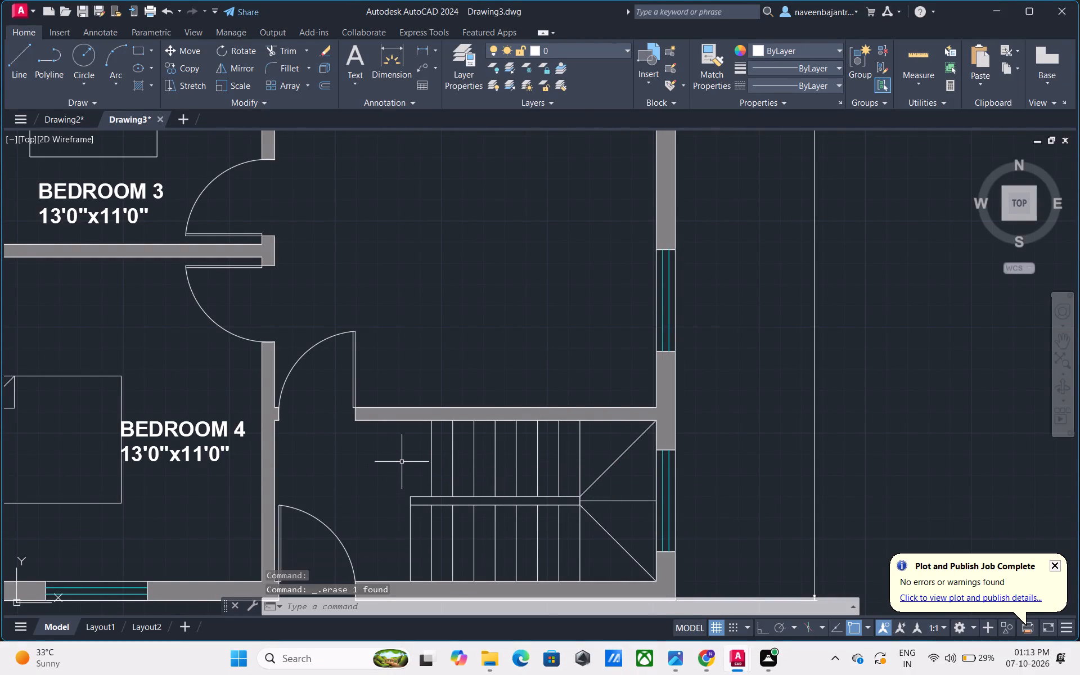
# Draw a horizontal line about 8'-9 1/2" long with Ortho on, across the upper stair flight into the landing.
pyautogui.write('L')
pyautogui.press('space')
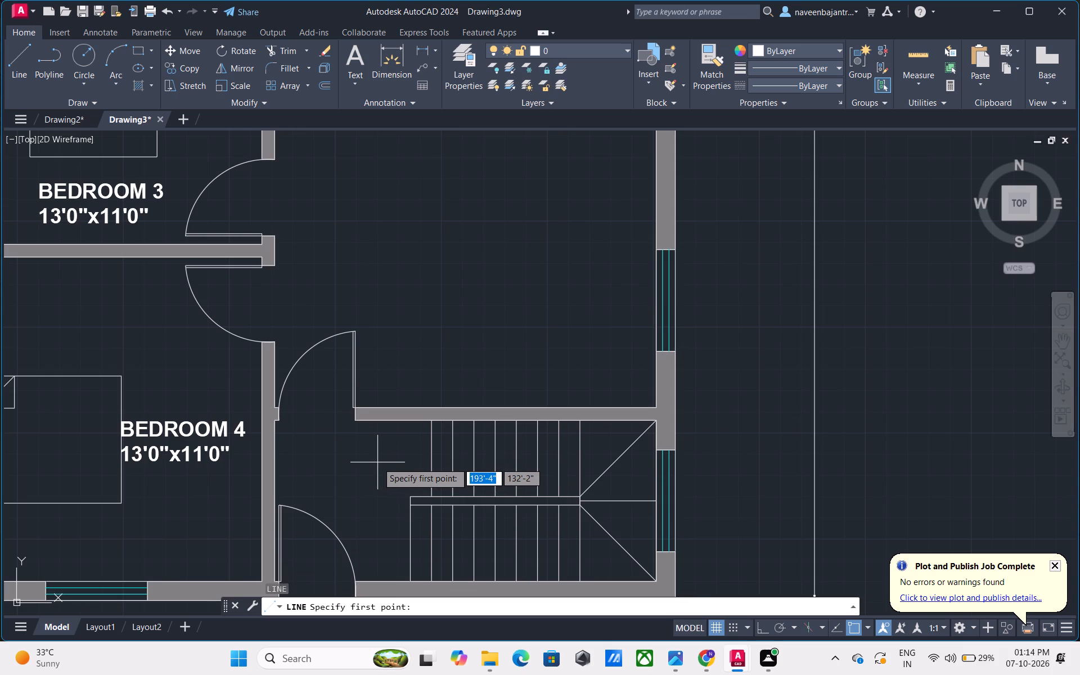
pyautogui.press('F8')
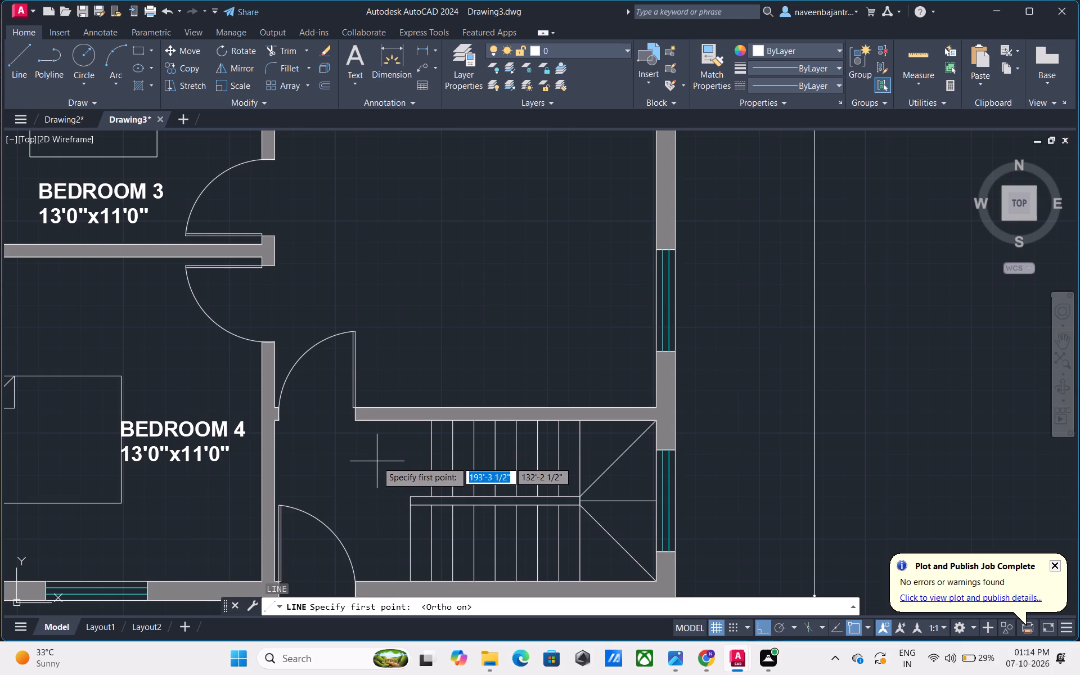
pyautogui.click(377, 461)
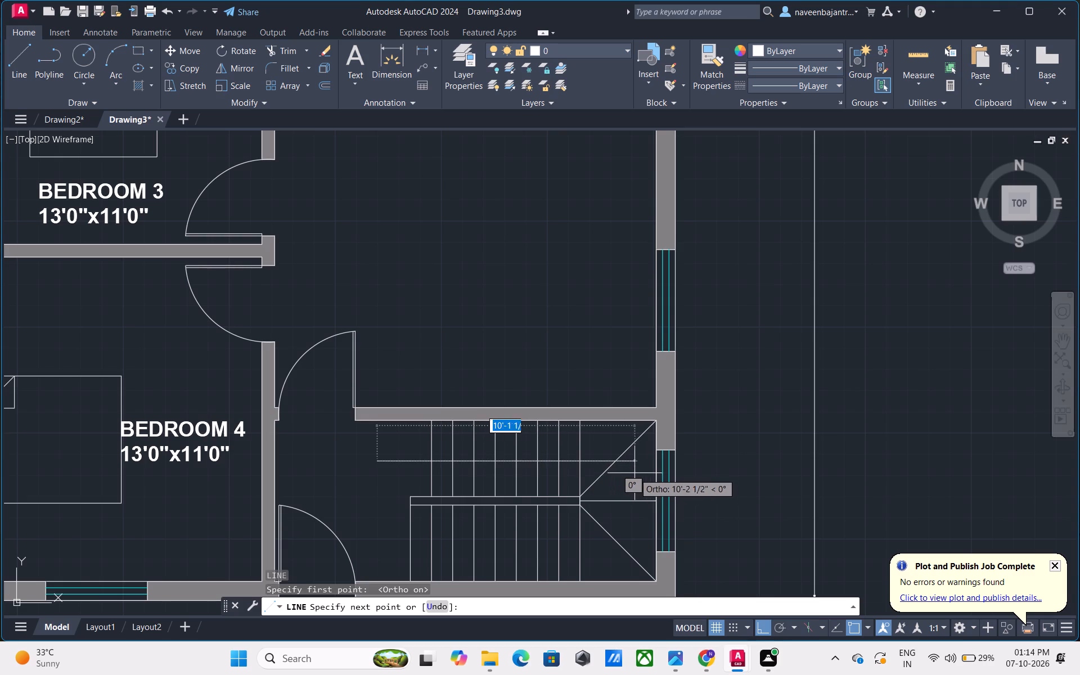
pyautogui.click(601, 461)
pyautogui.press('Escape')
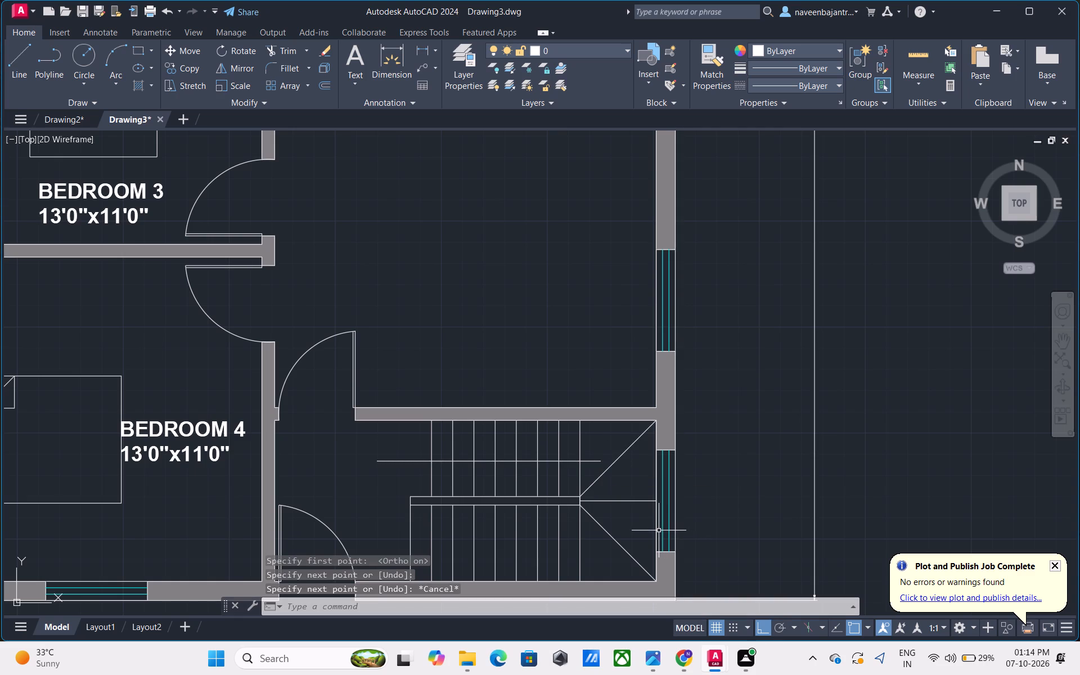
# Draw a small closed triangular arrowhead with Ortho off at the landing end of the stair direction line.
pyautogui.scroll(3, 659, 530)
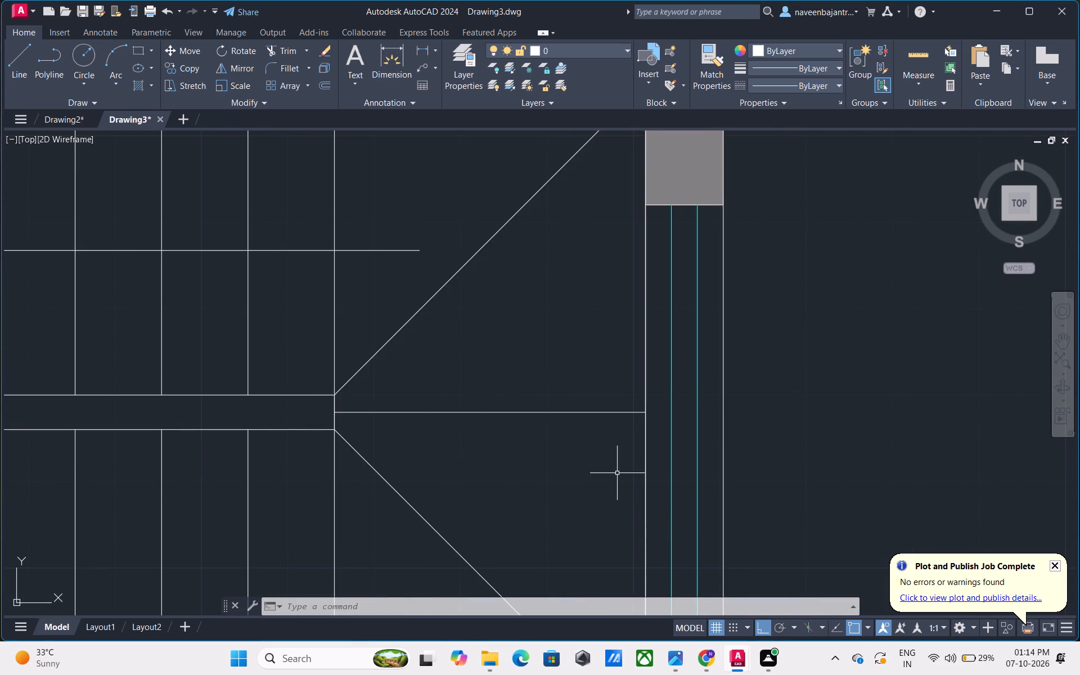
pyautogui.press('Escape')
pyautogui.press('l')
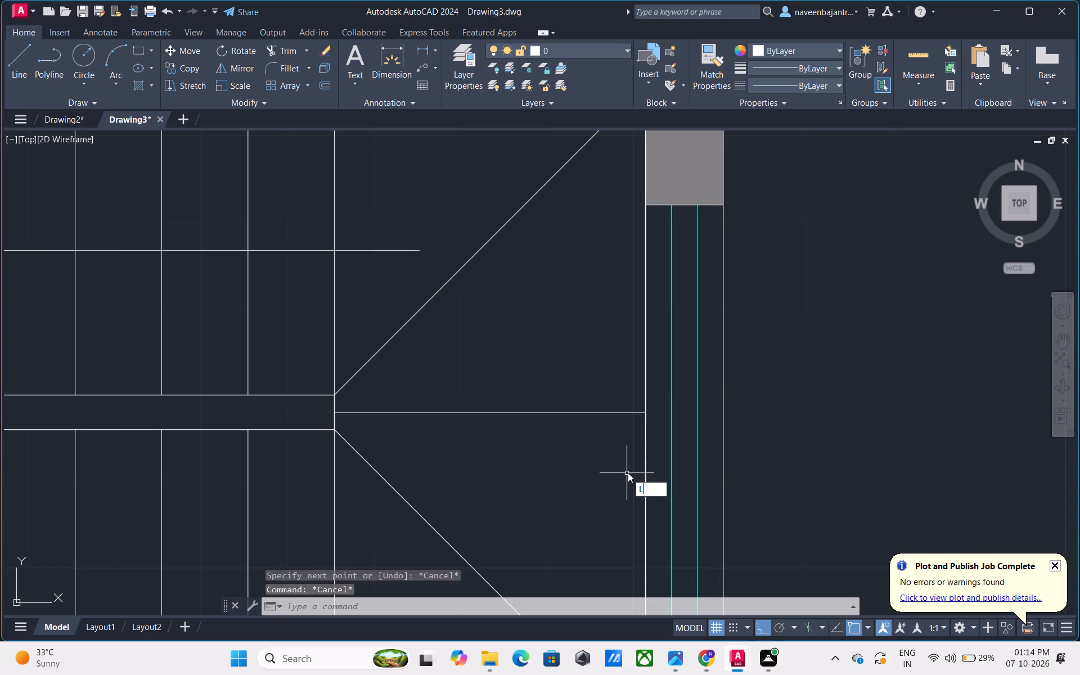
pyautogui.press('space')
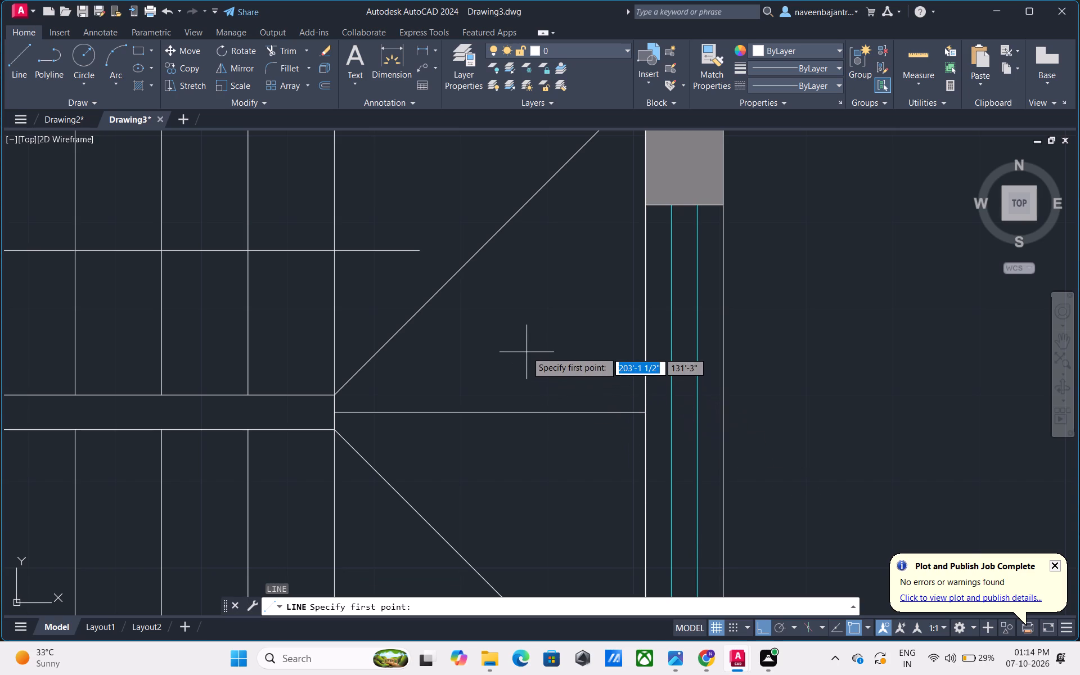
pyautogui.press('F8')
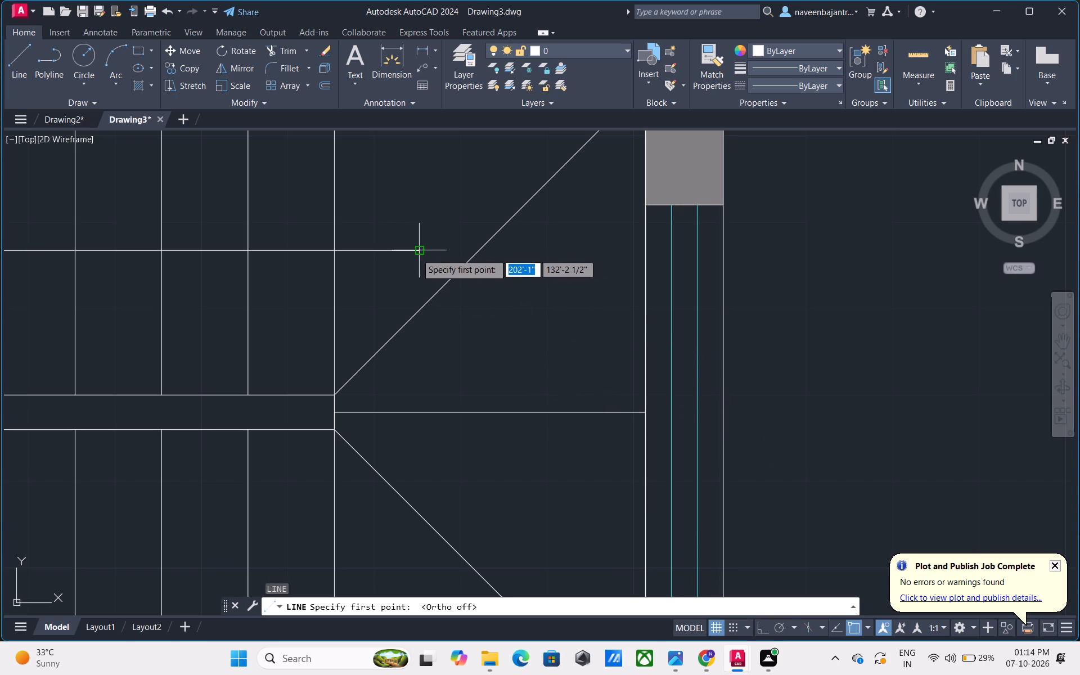
pyautogui.click(421, 250)
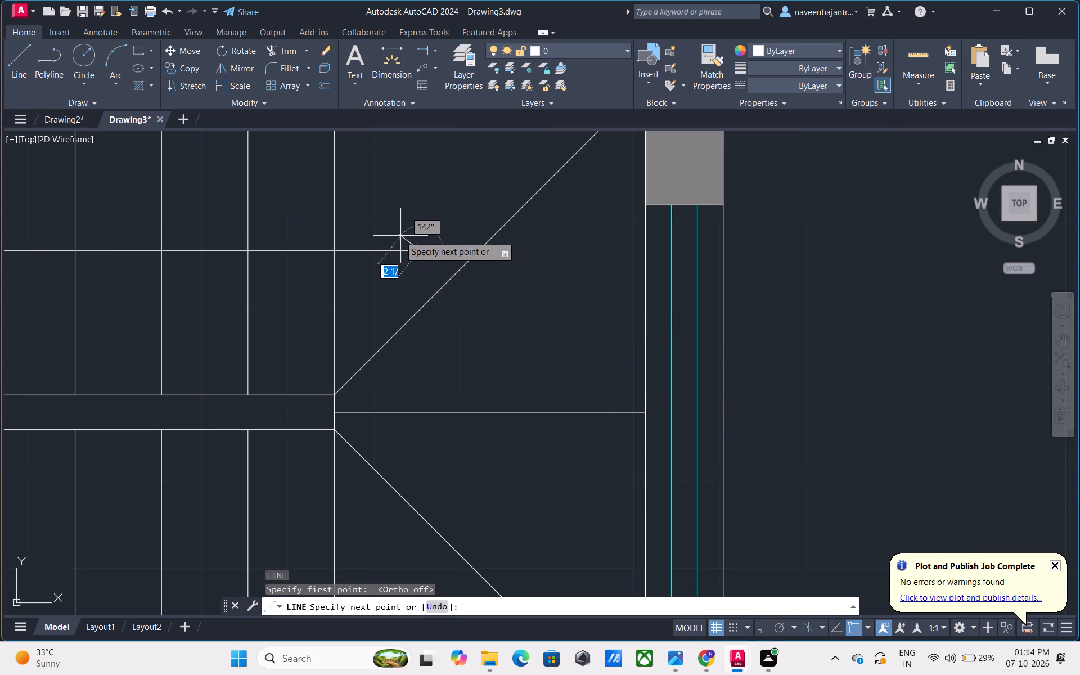
pyautogui.click(398, 233)
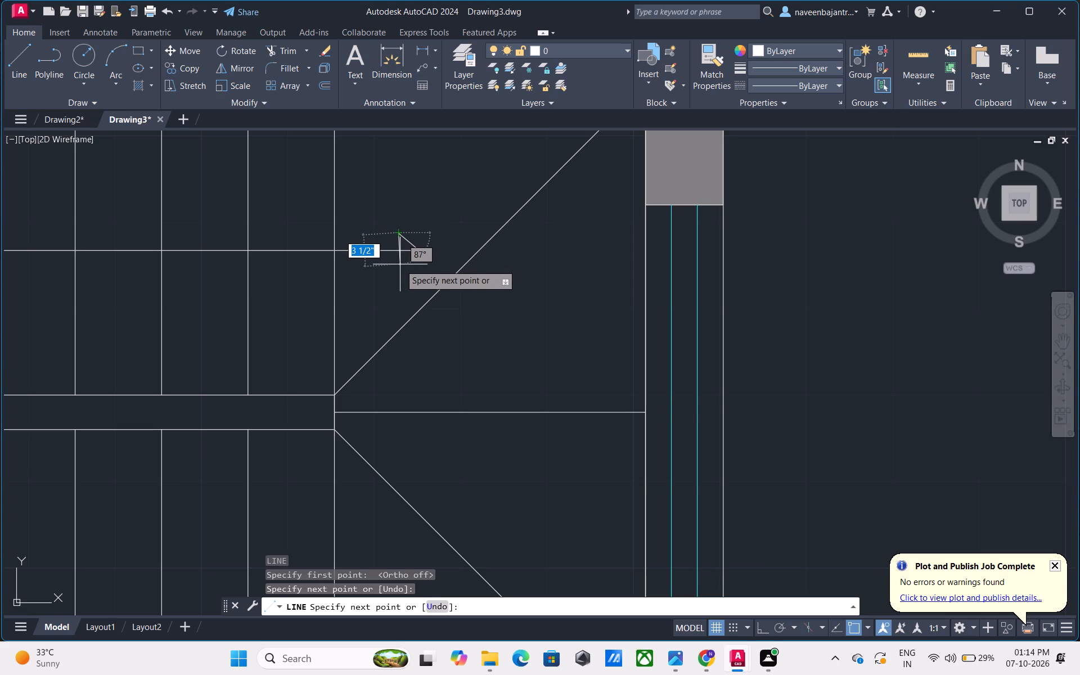
pyautogui.click(399, 267)
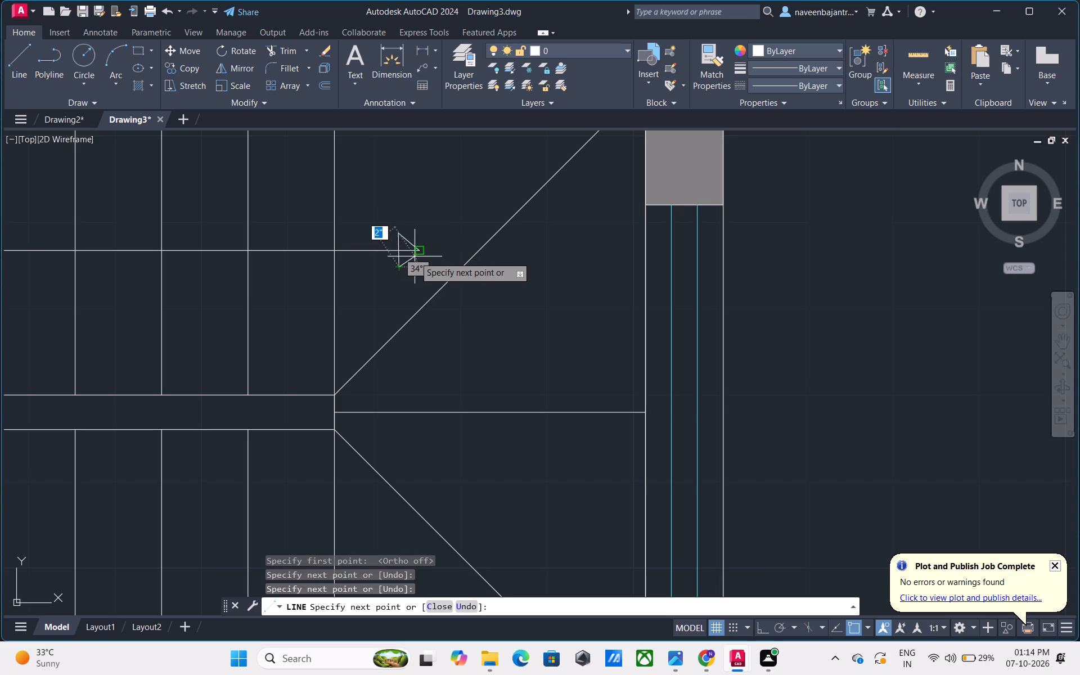
pyautogui.click(418, 253)
pyautogui.press('Escape')
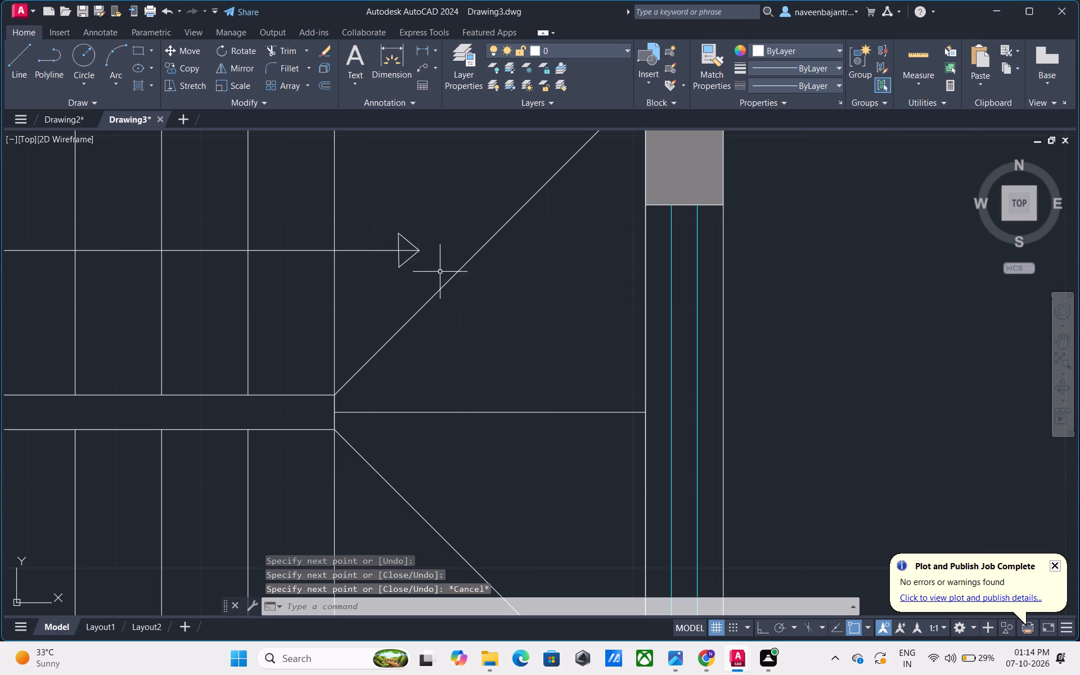
# Hatch both halves of the stair arrowhead with the SOLID pattern in ByLayer colour.
pyautogui.scroll(-3, 483, 308)
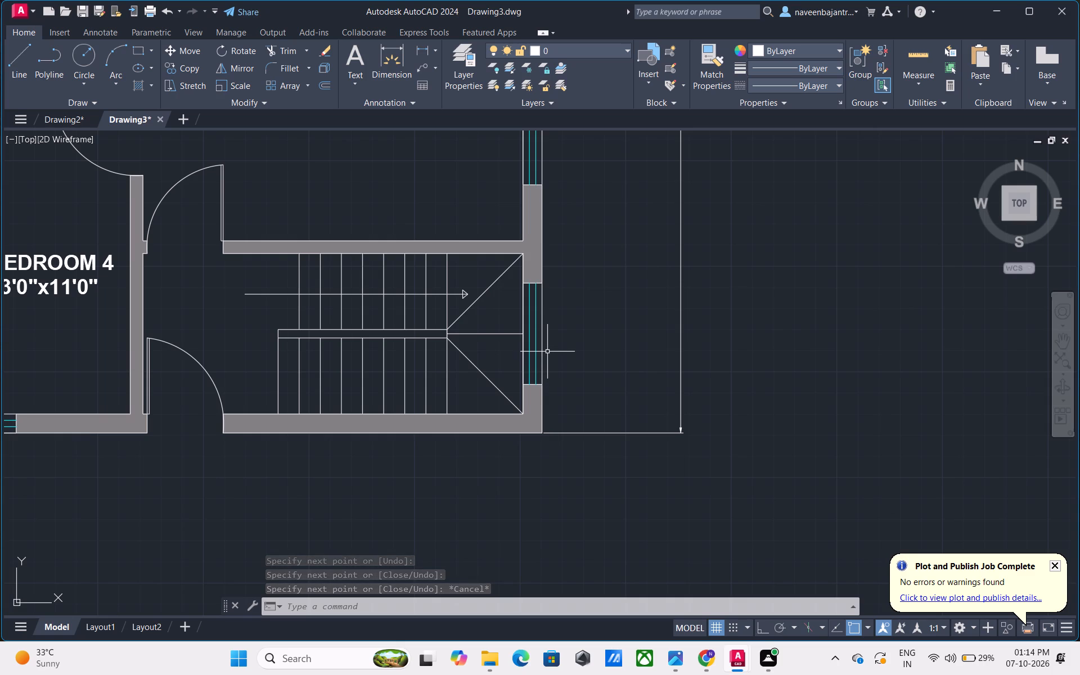
pyautogui.scroll(1, 512, 337)
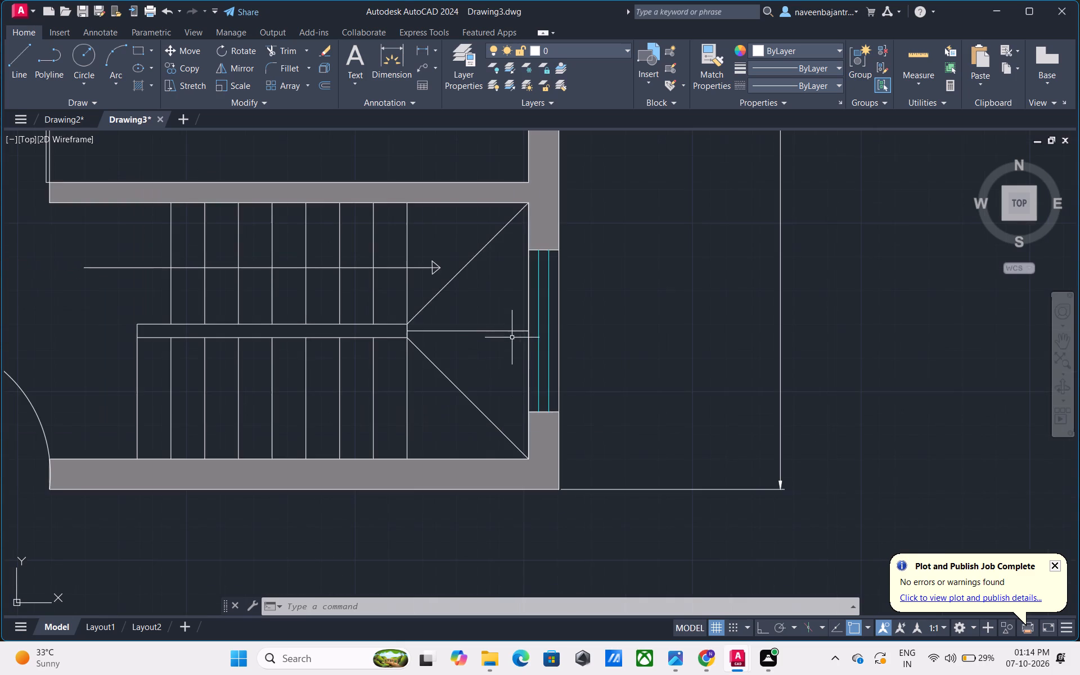
pyautogui.scroll(1, 512, 337)
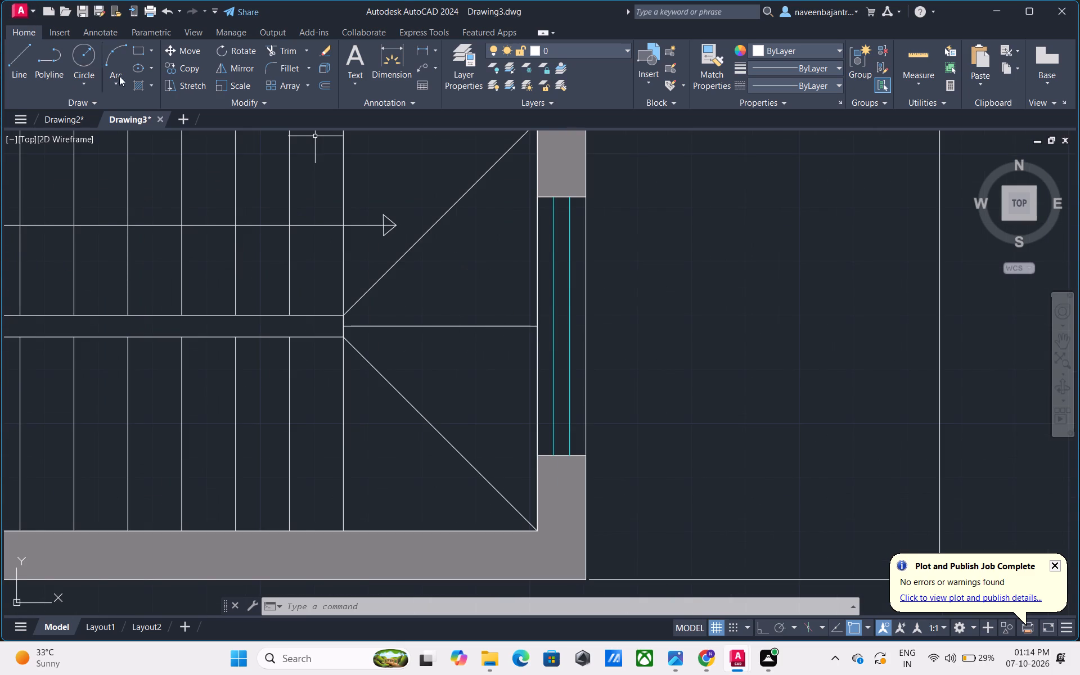
pyautogui.click(140, 82)
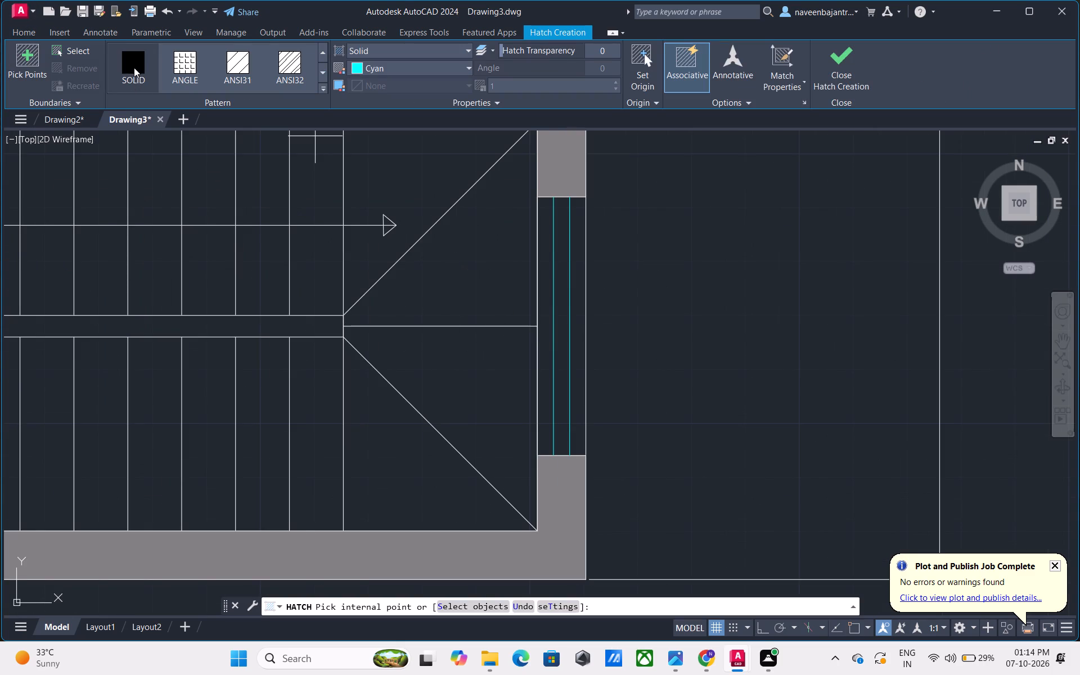
pyautogui.click(134, 67)
pyautogui.scroll(3, 381, 227)
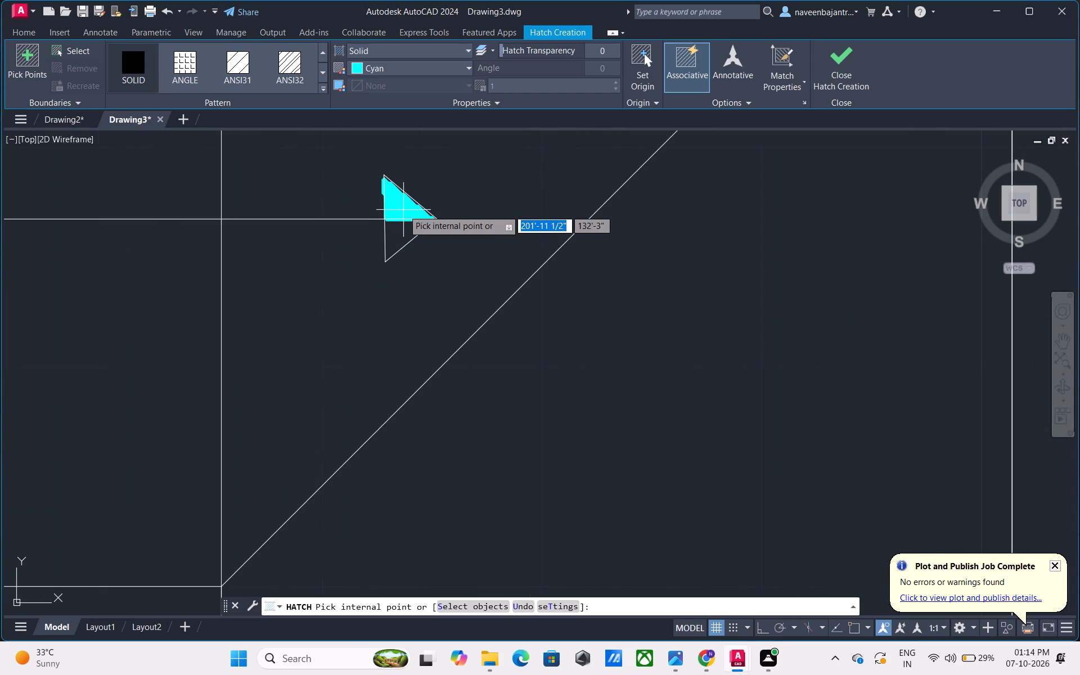
pyautogui.click(358, 69)
pyautogui.click(358, 88)
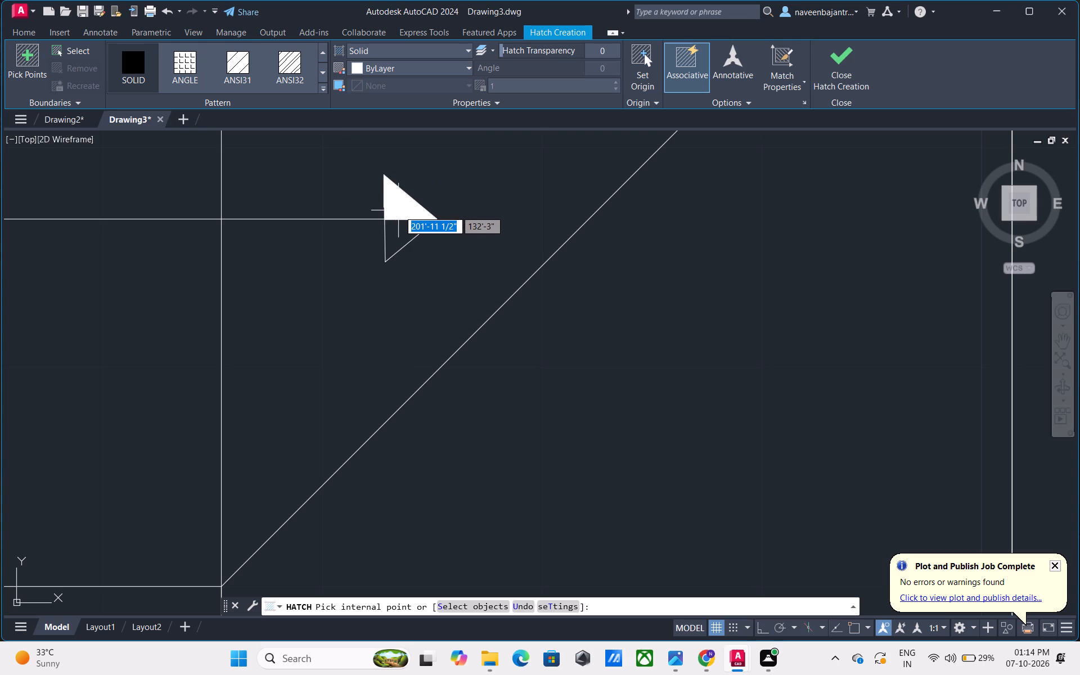
pyautogui.click(399, 210)
pyautogui.click(399, 233)
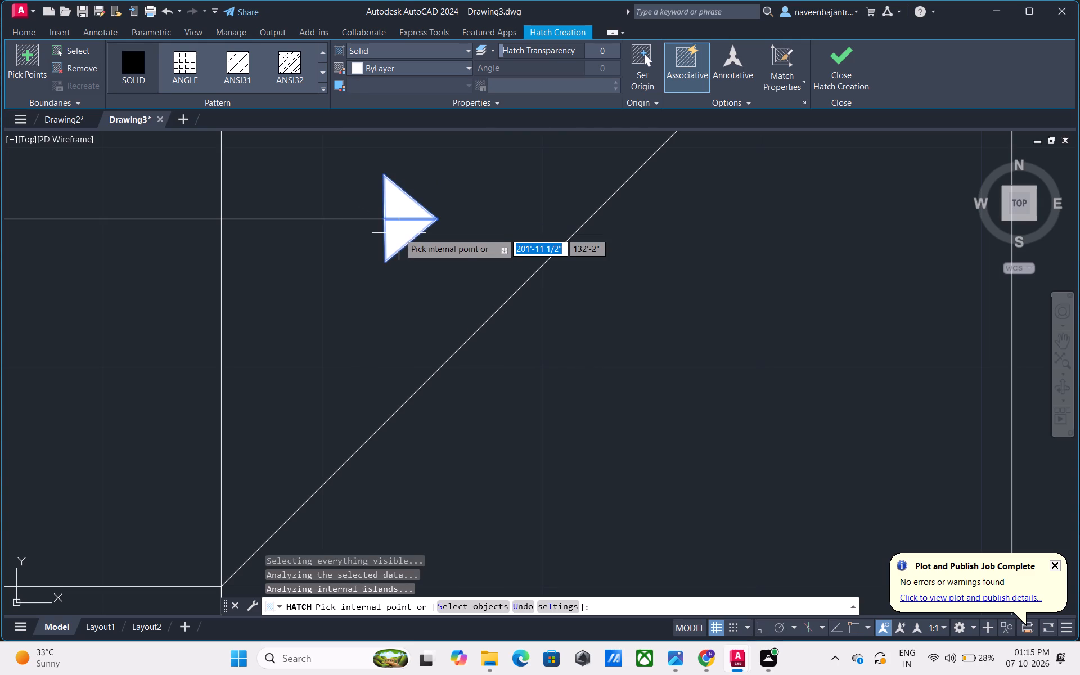
pyautogui.press('Escape')
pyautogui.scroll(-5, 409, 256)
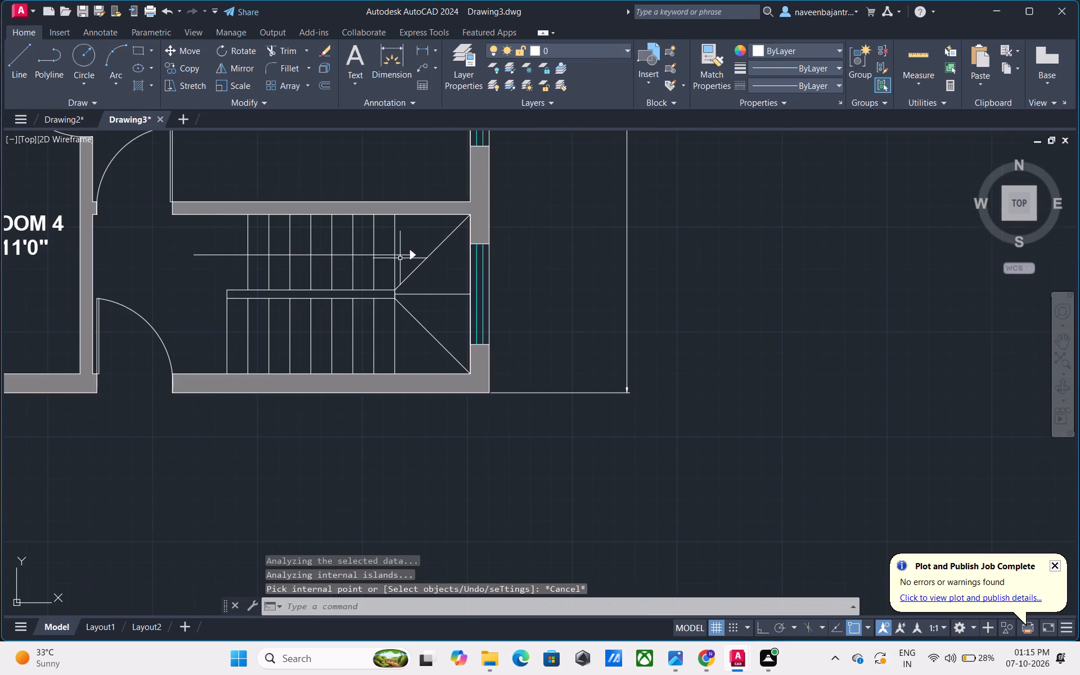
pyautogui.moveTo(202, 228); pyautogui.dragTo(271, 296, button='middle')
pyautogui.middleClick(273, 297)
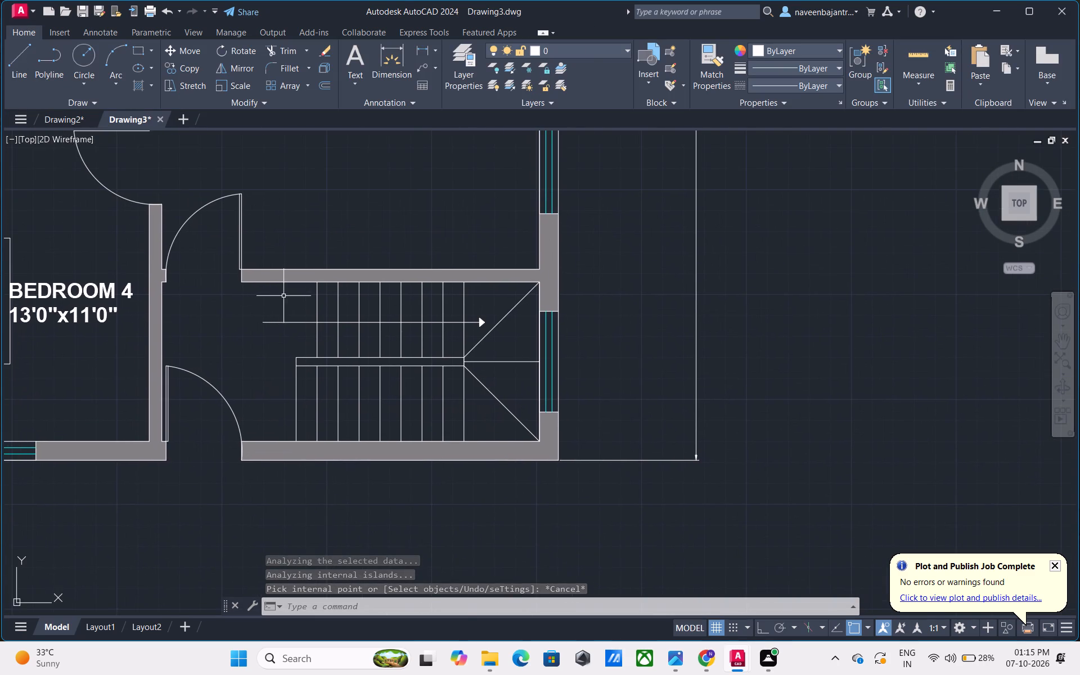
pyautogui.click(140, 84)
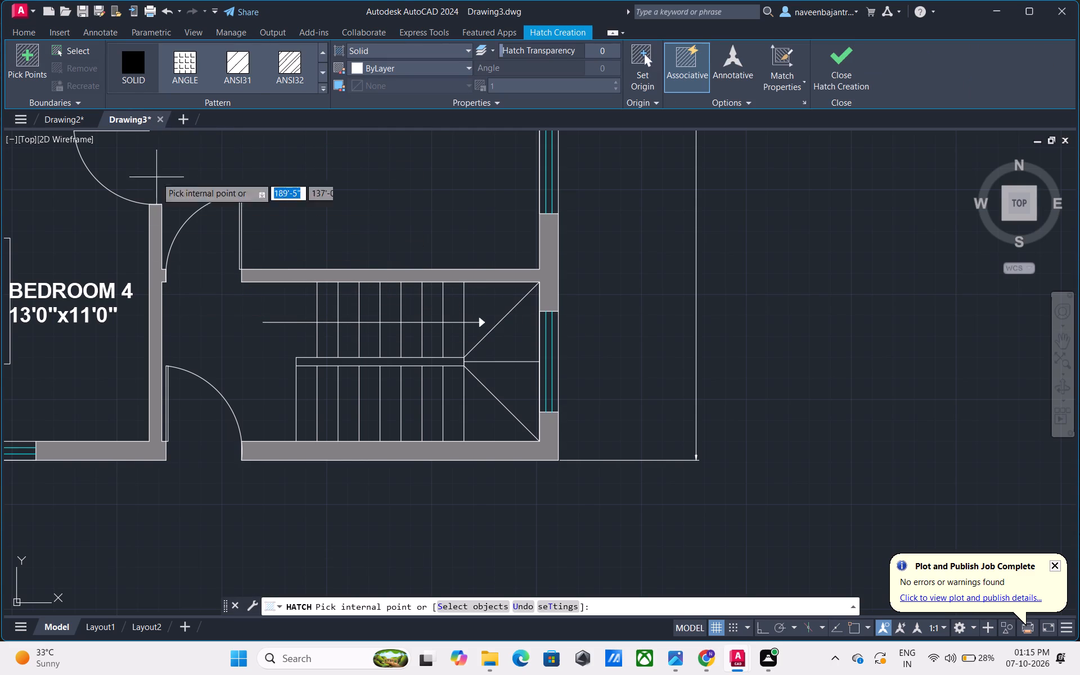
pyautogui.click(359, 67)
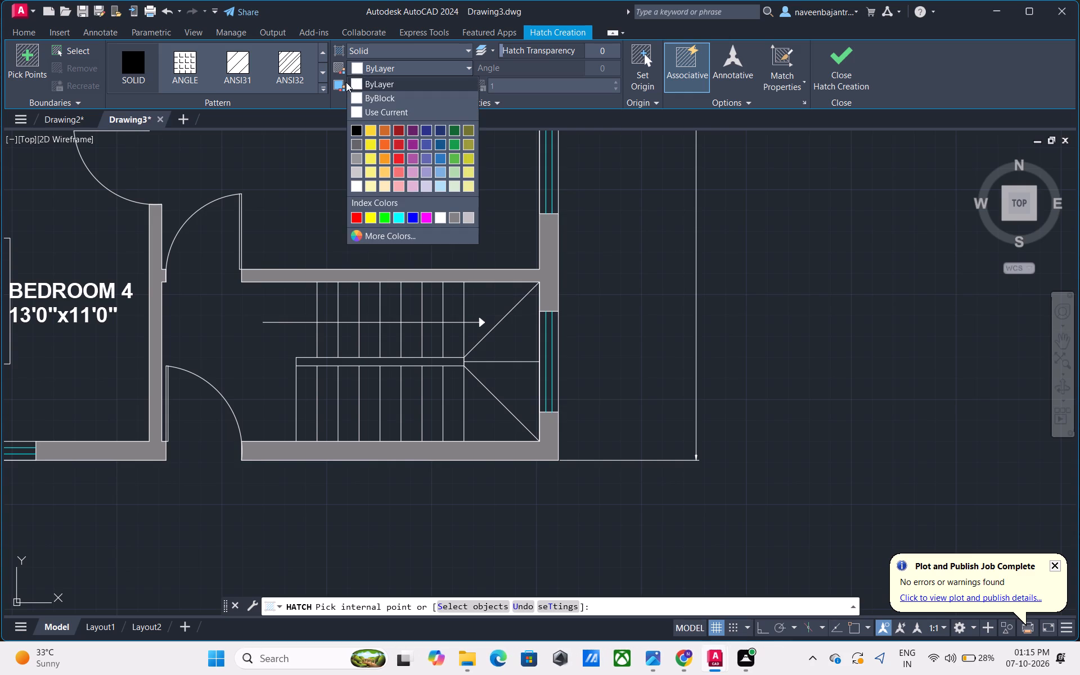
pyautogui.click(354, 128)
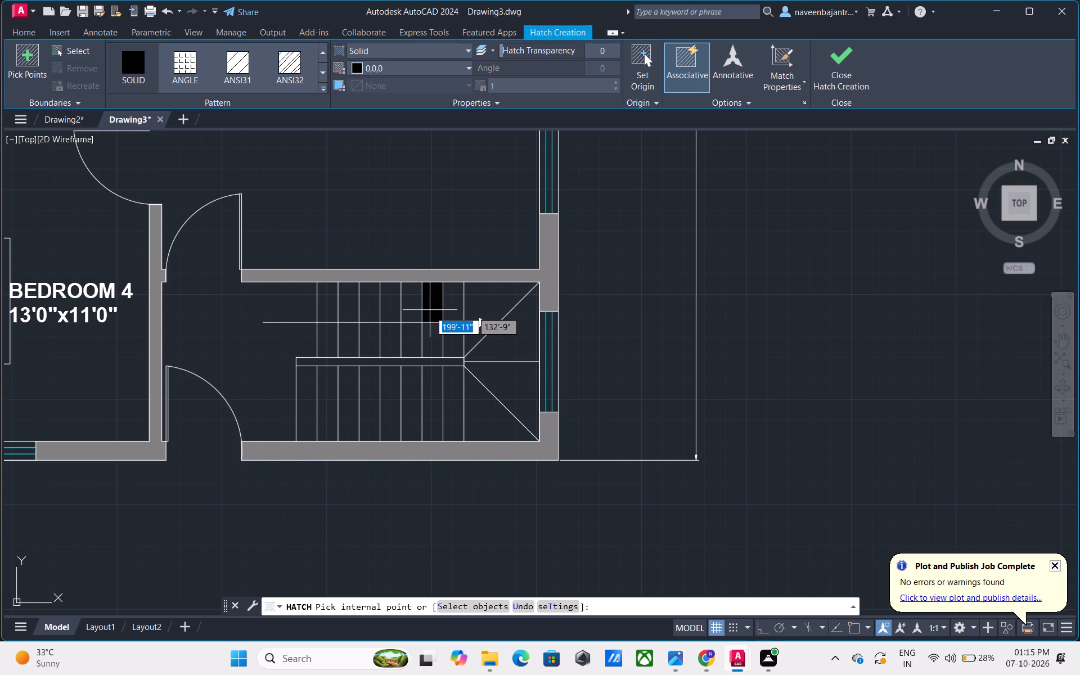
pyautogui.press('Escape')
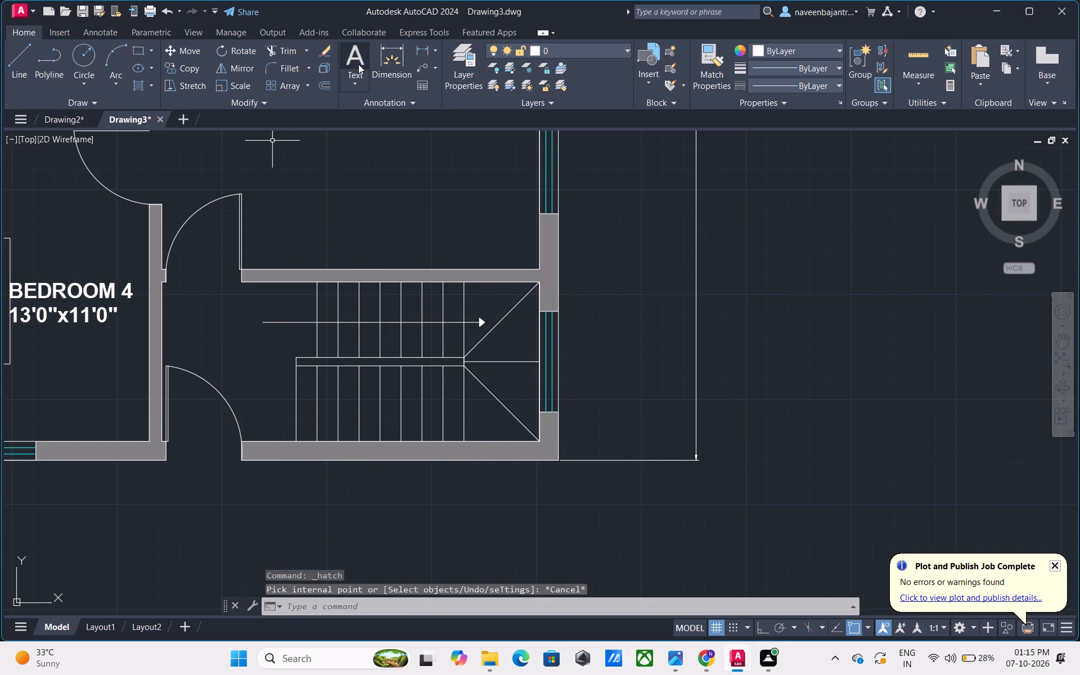
# Add multiline text reading UP, 7" high in Arial, at the tail of the stair direction line.
pyautogui.click(358, 64)
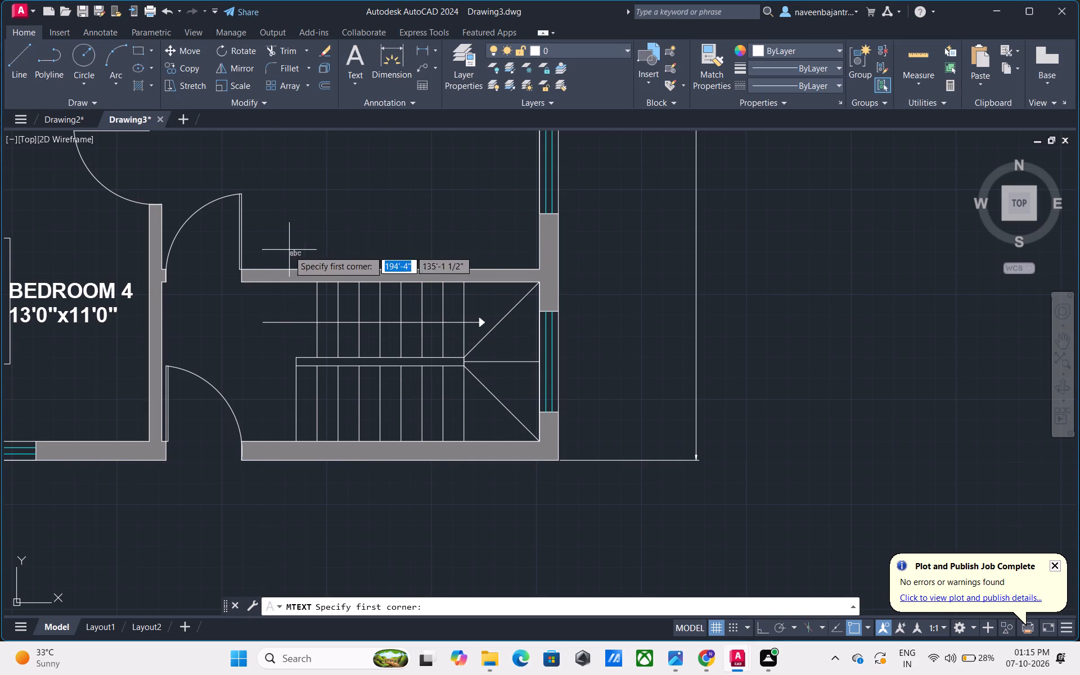
pyautogui.scroll(3, 264, 302)
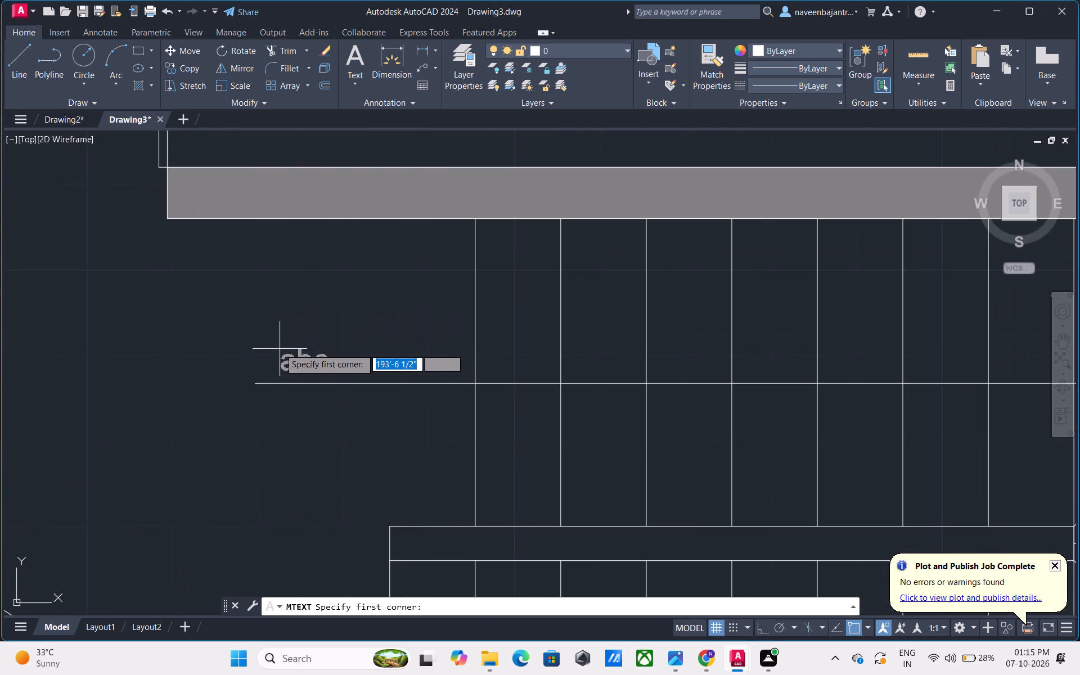
pyautogui.click(280, 340)
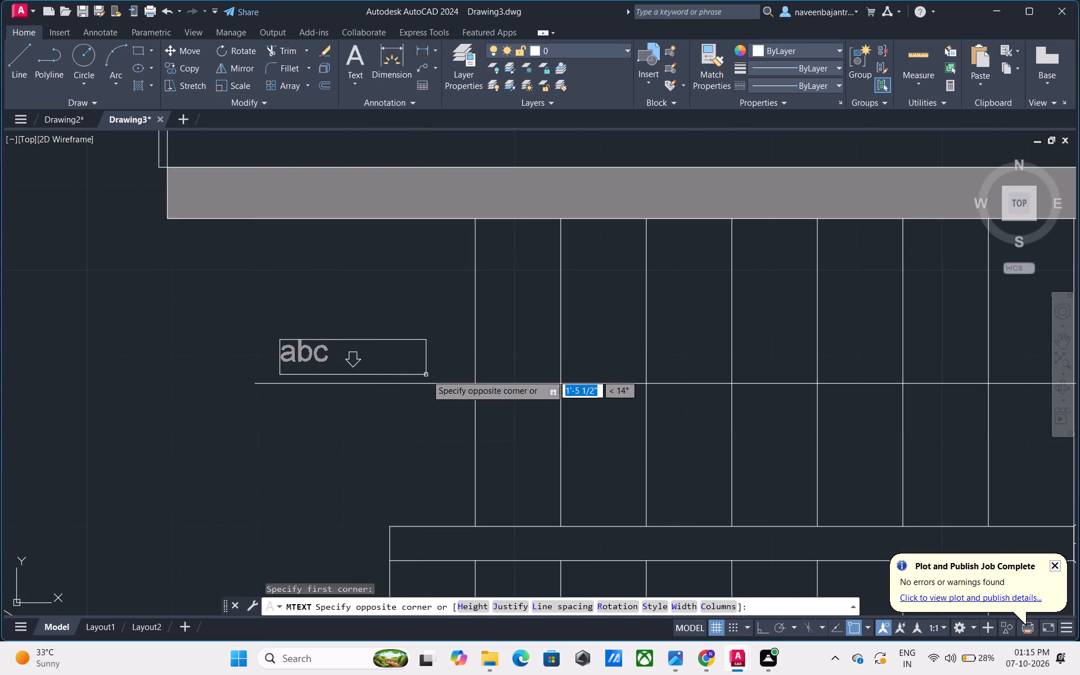
pyautogui.click(430, 377)
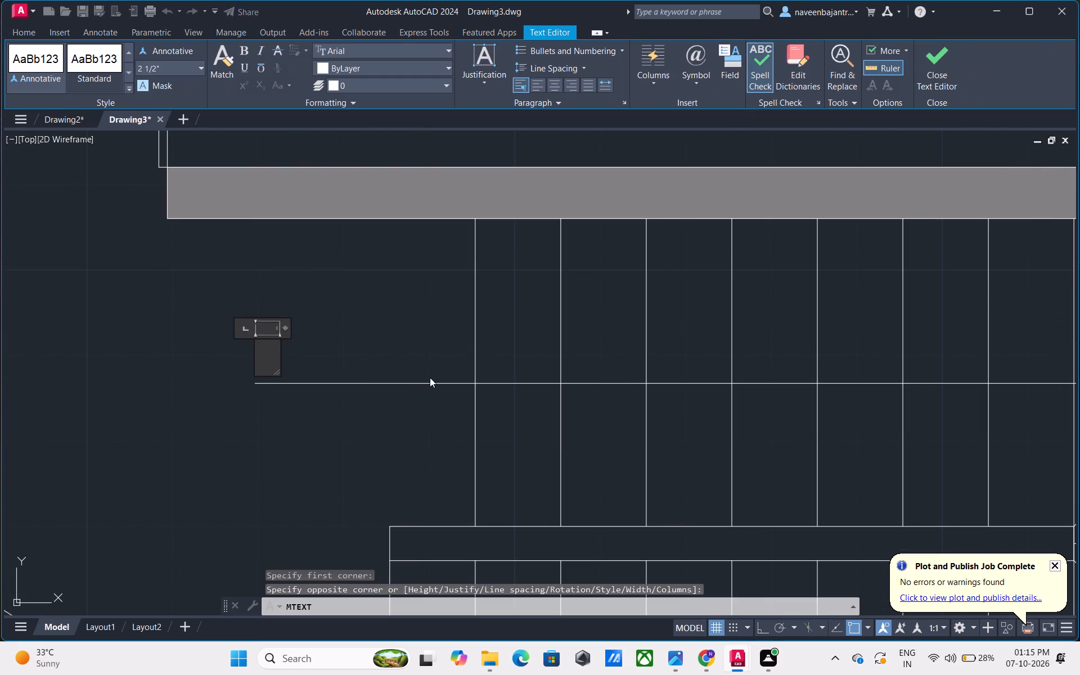
pyautogui.moveTo(160, 67); pyautogui.dragTo(124, 66)
pyautogui.press('BackSpace')
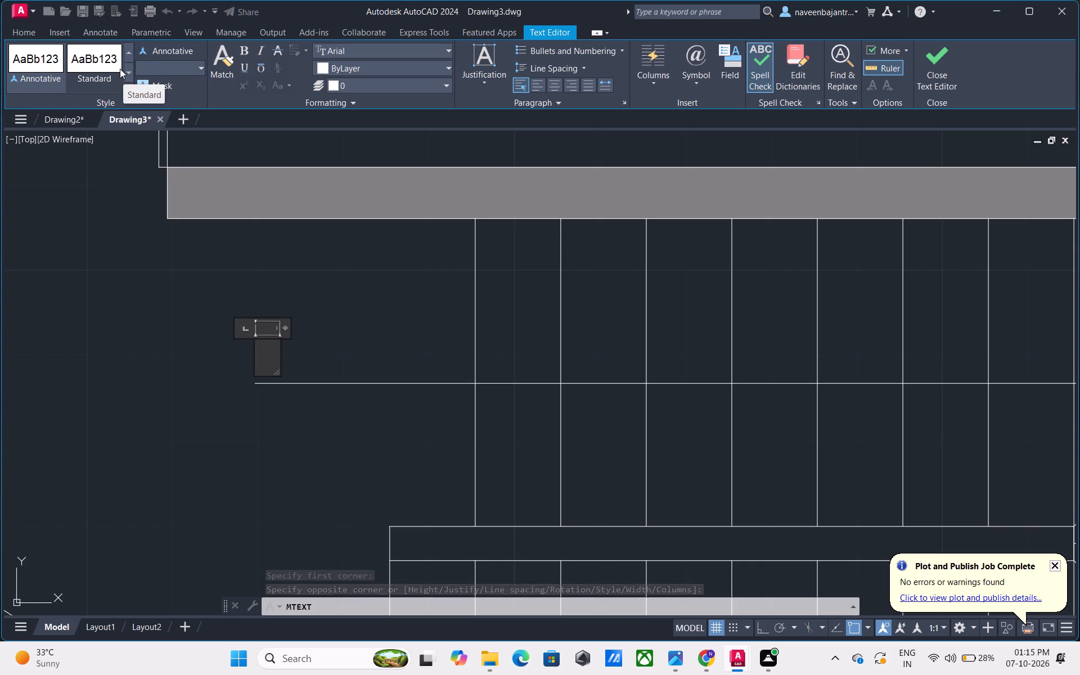
pyautogui.press('7')
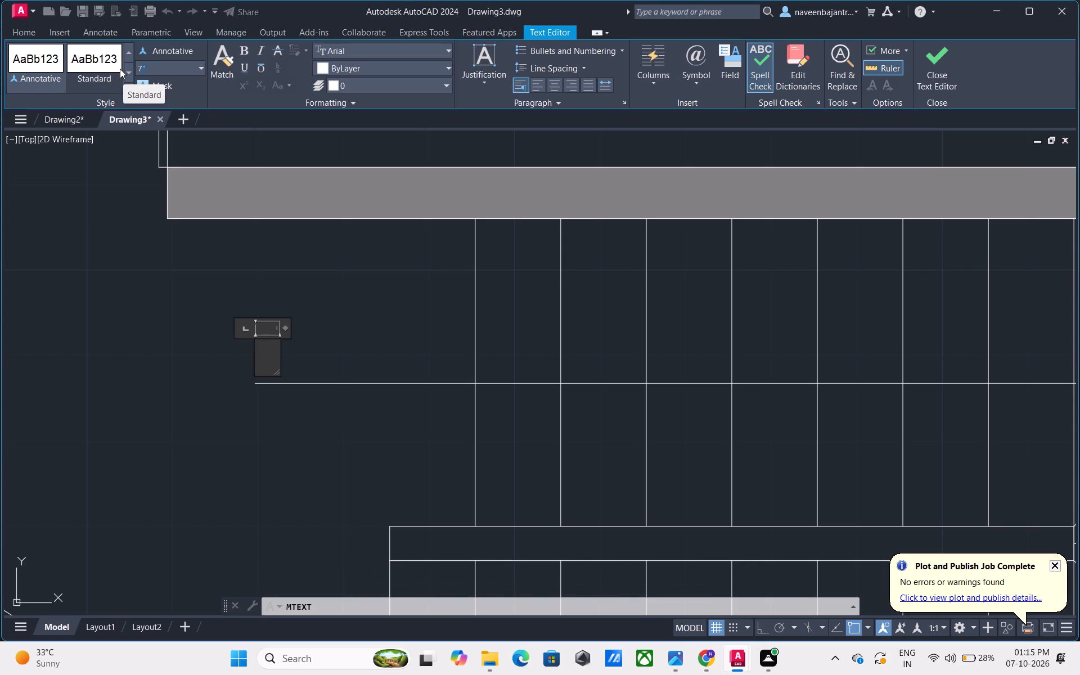
pyautogui.hotkey('shift', '"')
pyautogui.press('Return')
pyautogui.press('u')
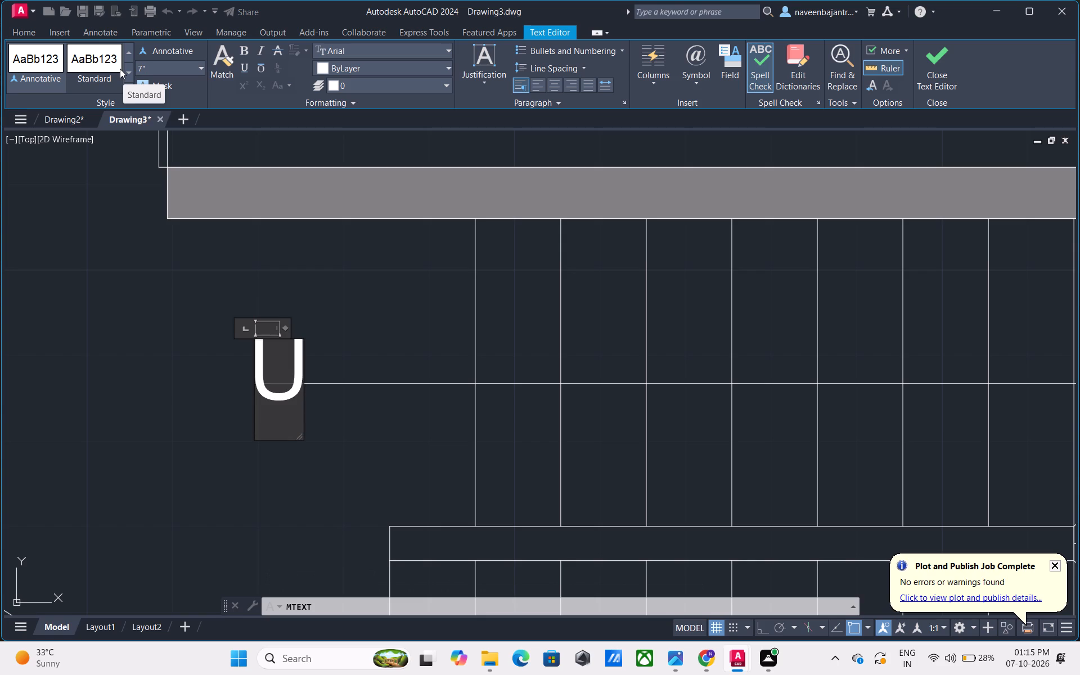
pyautogui.press('p')
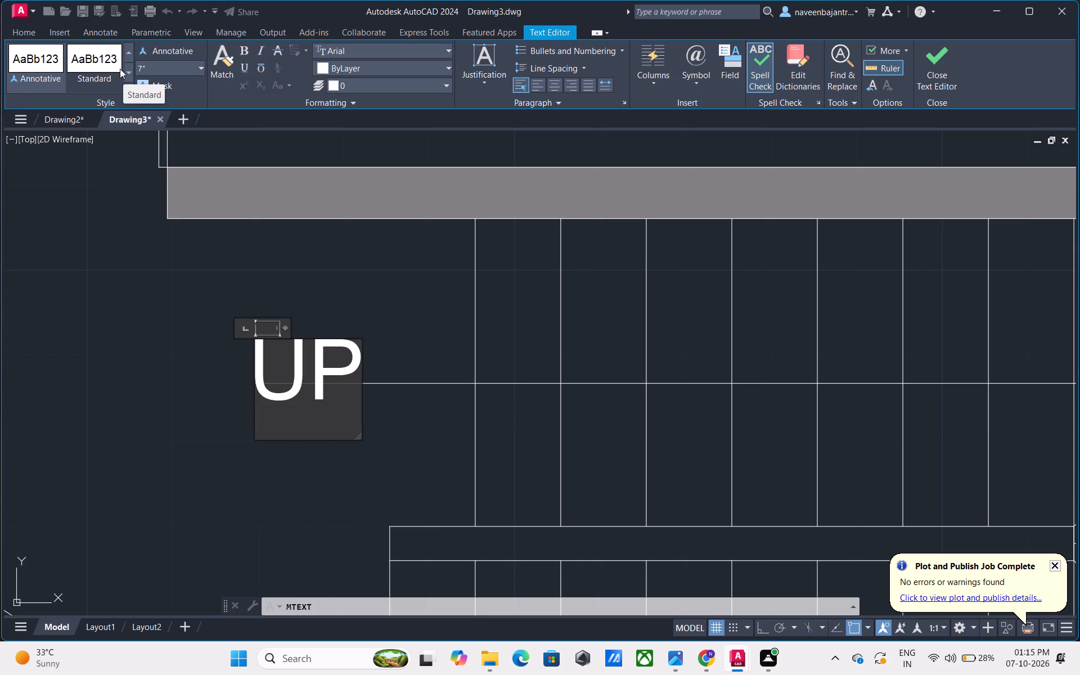
pyautogui.scroll(-3, 120, 69)
pyautogui.scroll(-3, 342, 285)
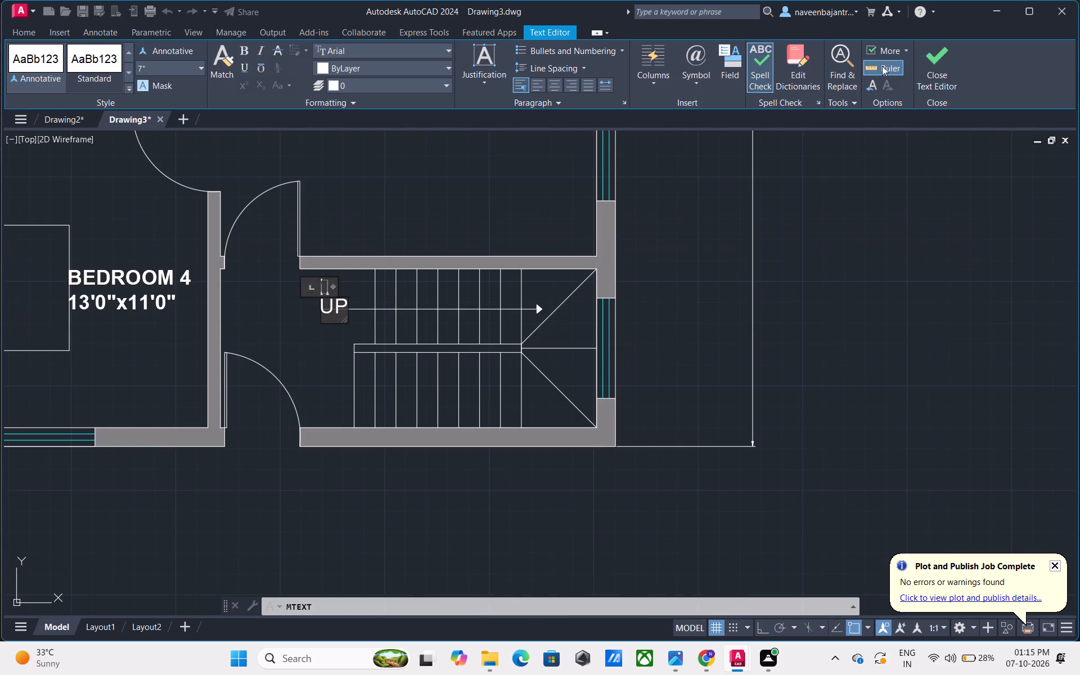
pyautogui.click(932, 57)
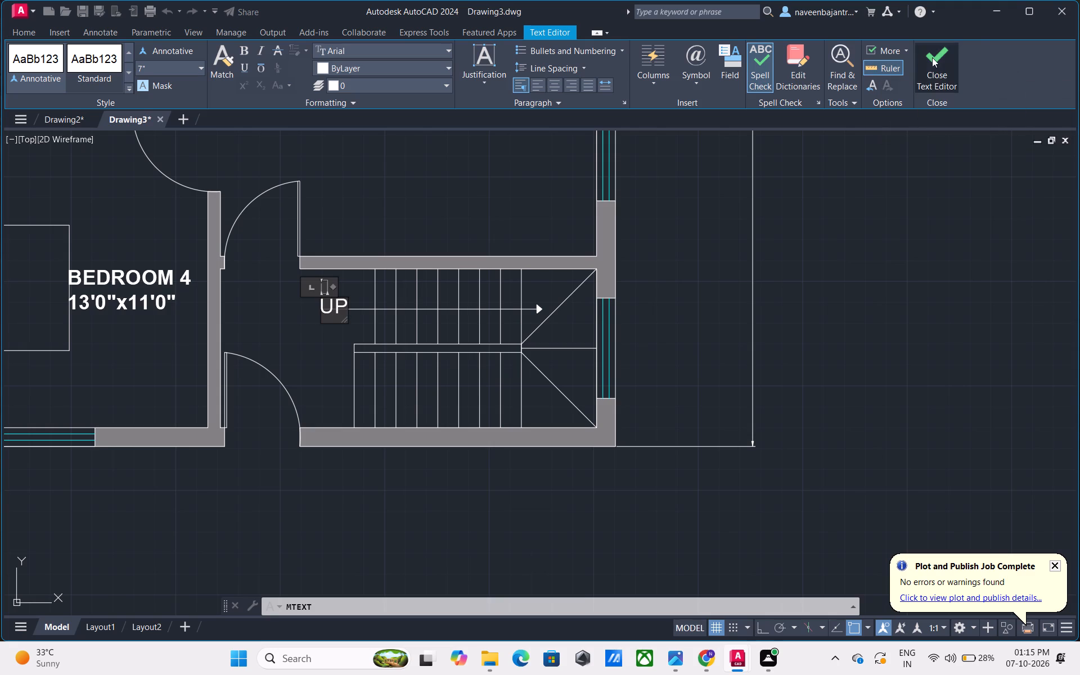
# Move the UP label straight up so it sits just above the tail of the stair direction line.
pyautogui.click(339, 302)
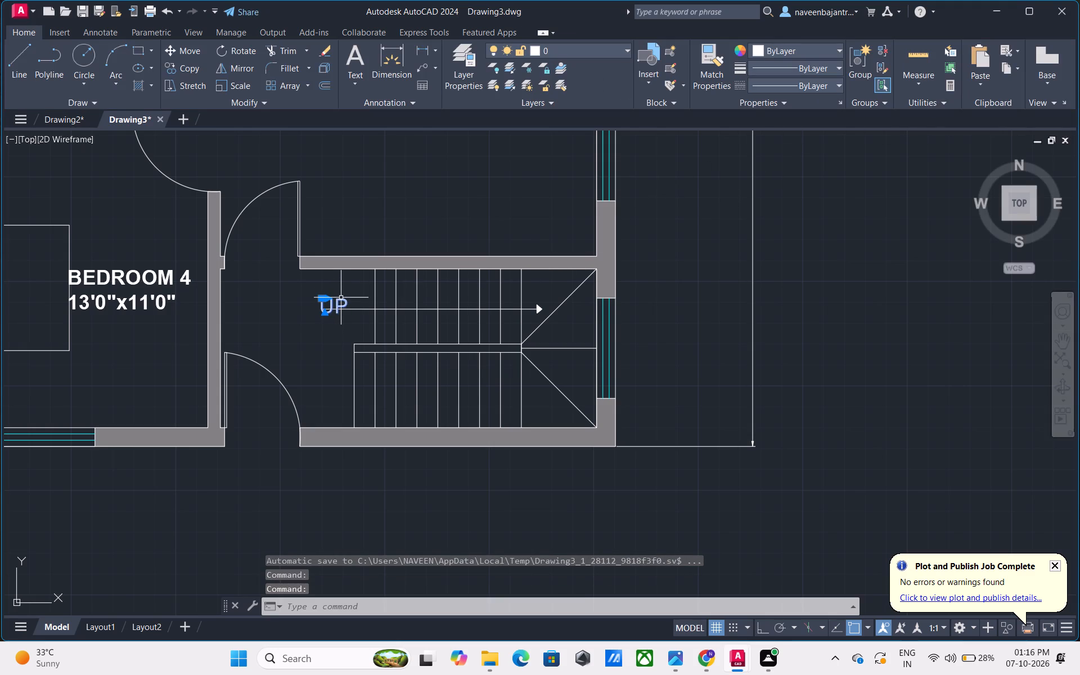
pyautogui.press('m')
pyautogui.press('space')
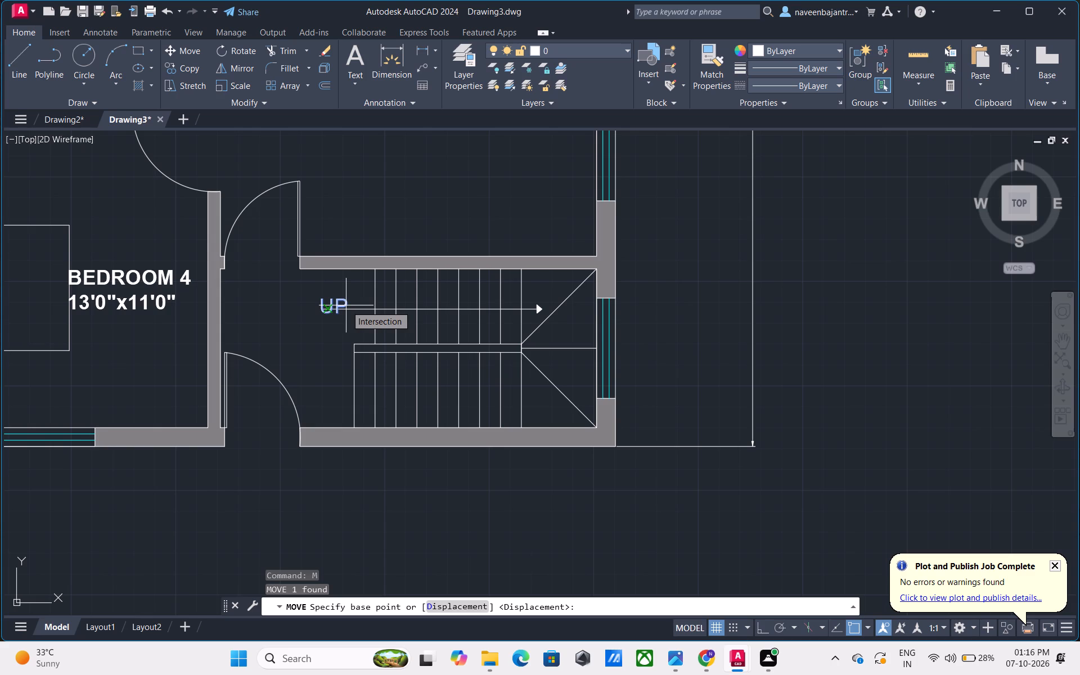
pyautogui.click(346, 305)
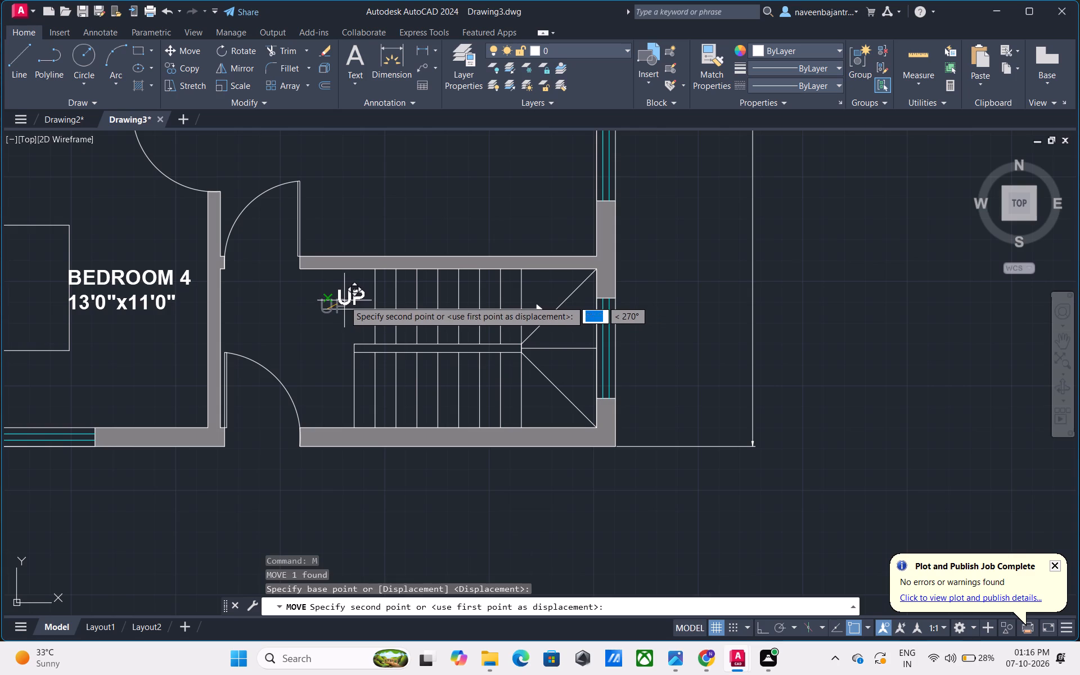
pyautogui.click(344, 300)
pyautogui.press('Escape')
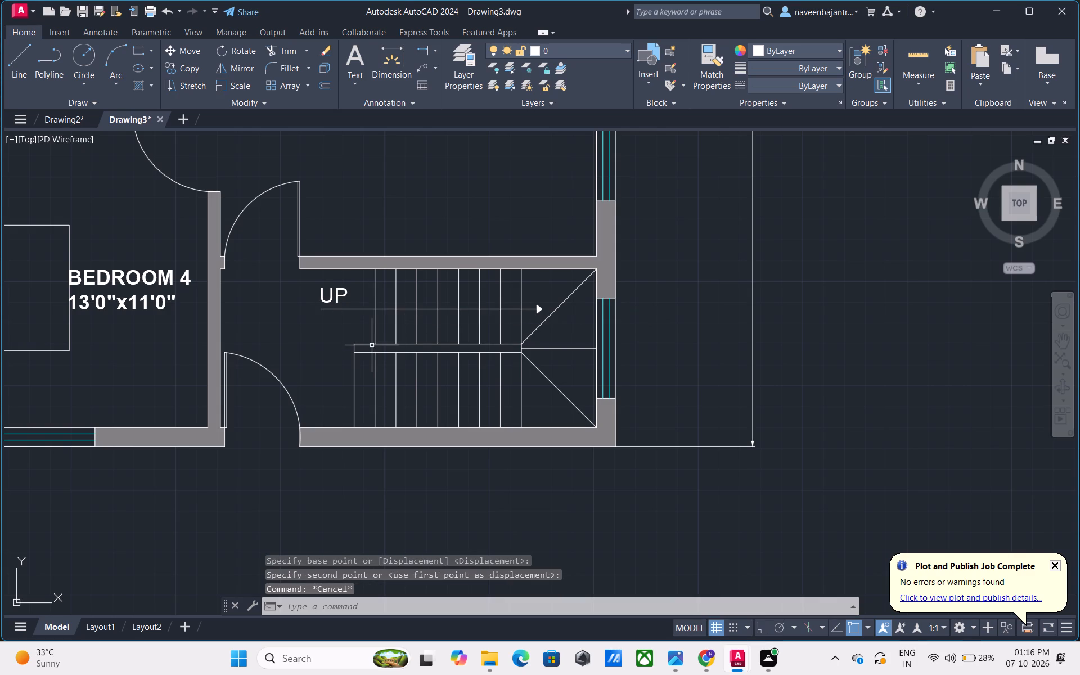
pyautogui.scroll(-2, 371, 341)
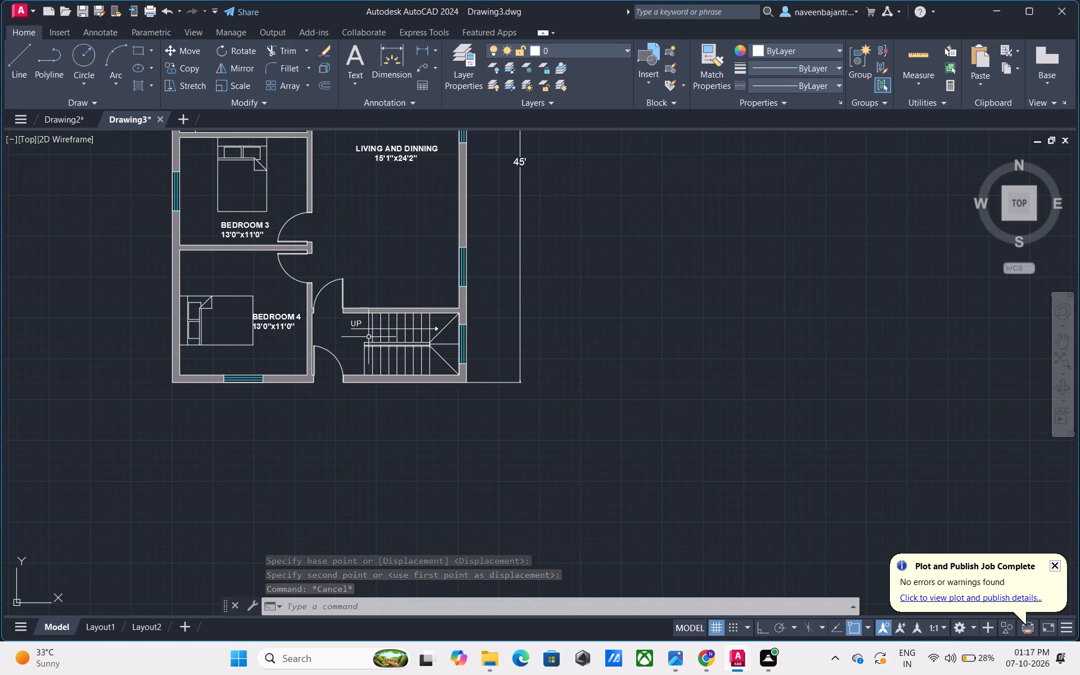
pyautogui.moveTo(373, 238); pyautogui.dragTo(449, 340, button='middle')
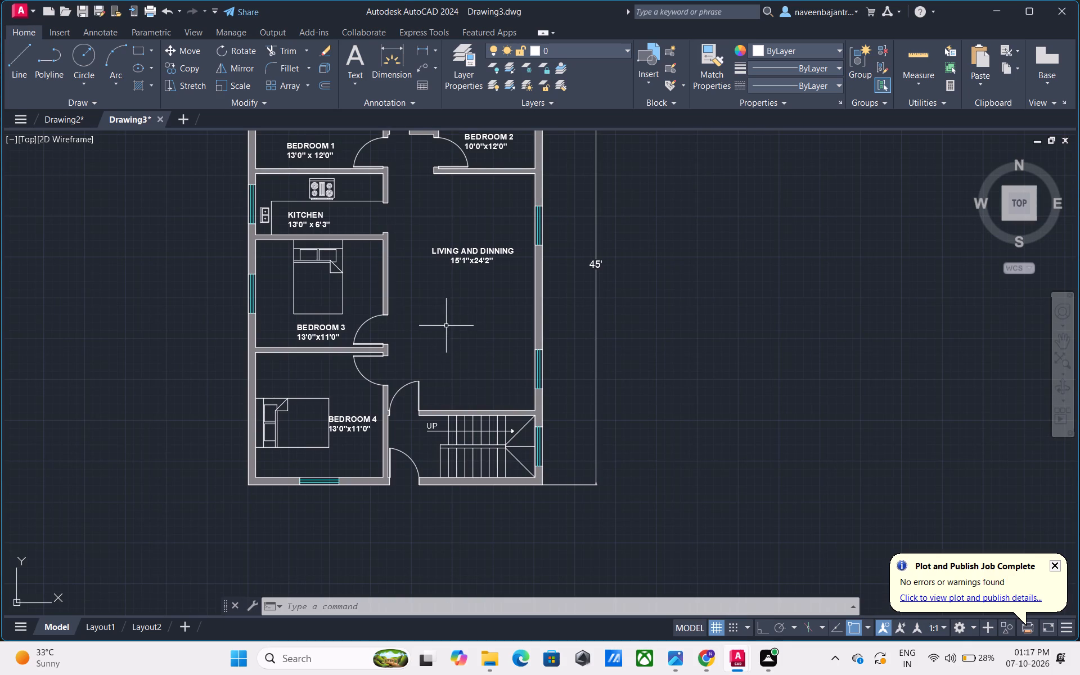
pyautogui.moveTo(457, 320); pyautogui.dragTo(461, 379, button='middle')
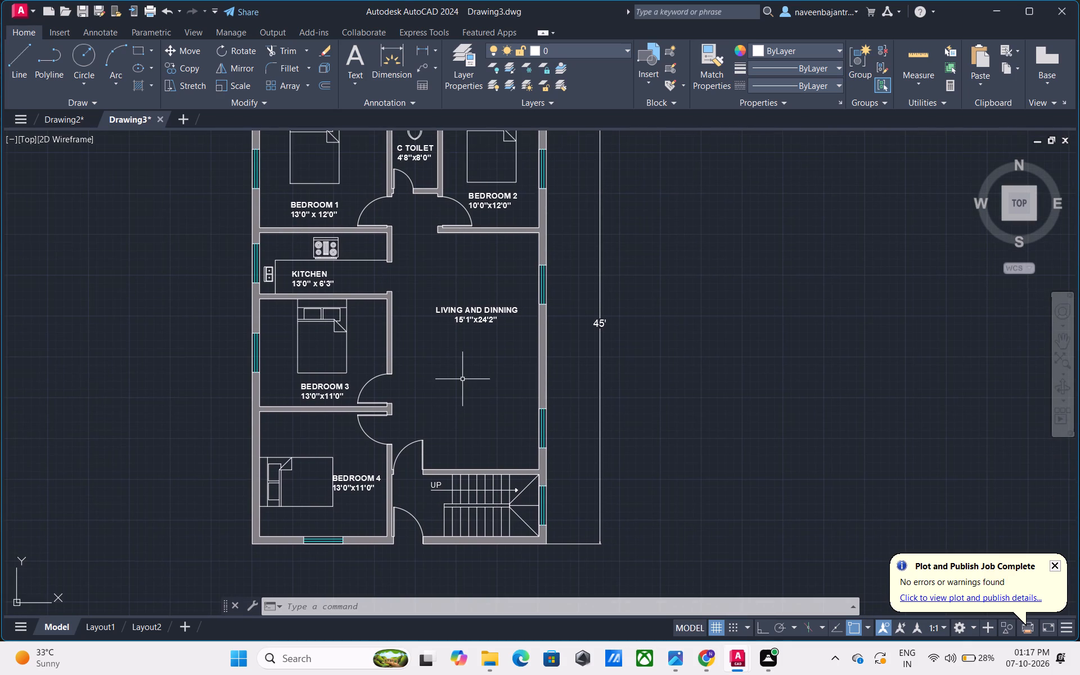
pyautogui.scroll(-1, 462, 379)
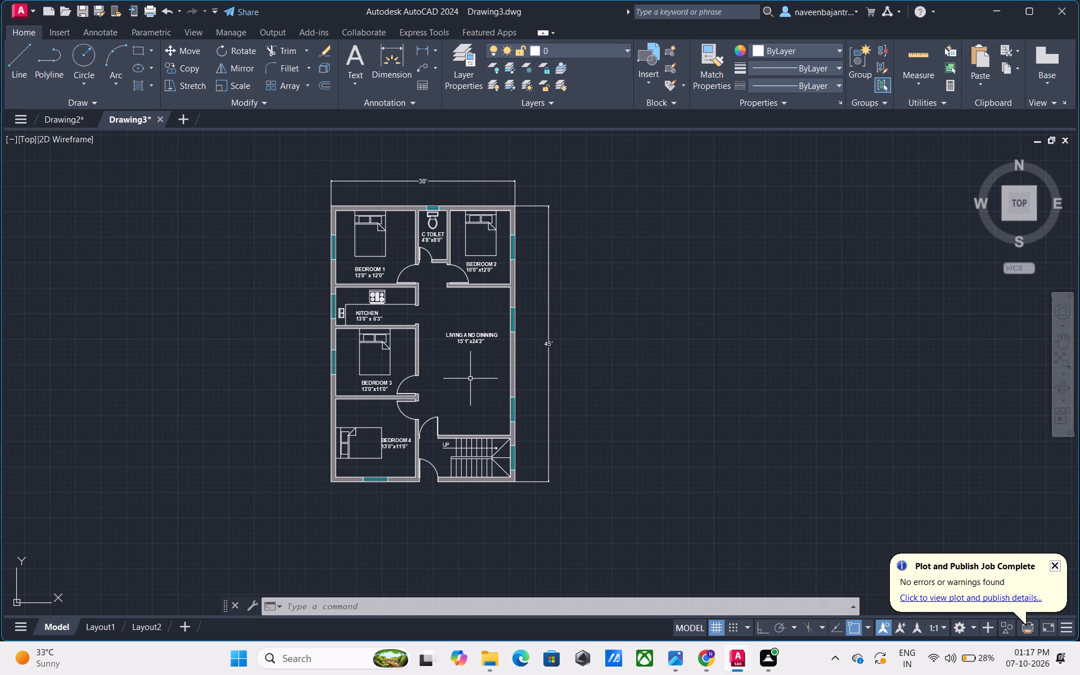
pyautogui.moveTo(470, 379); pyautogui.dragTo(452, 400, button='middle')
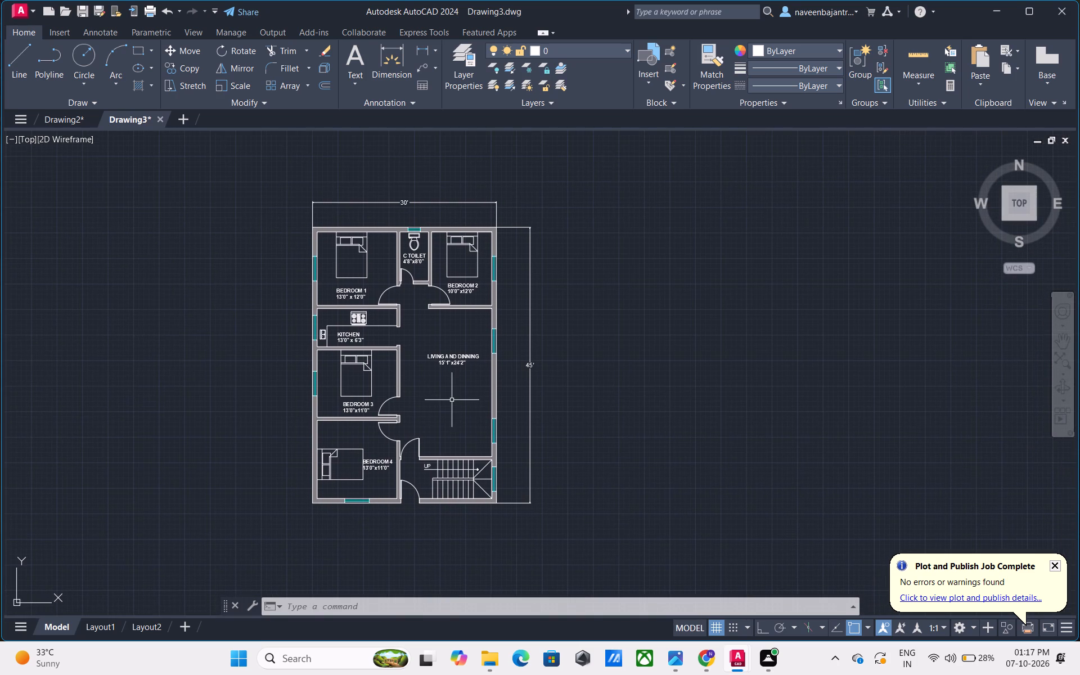
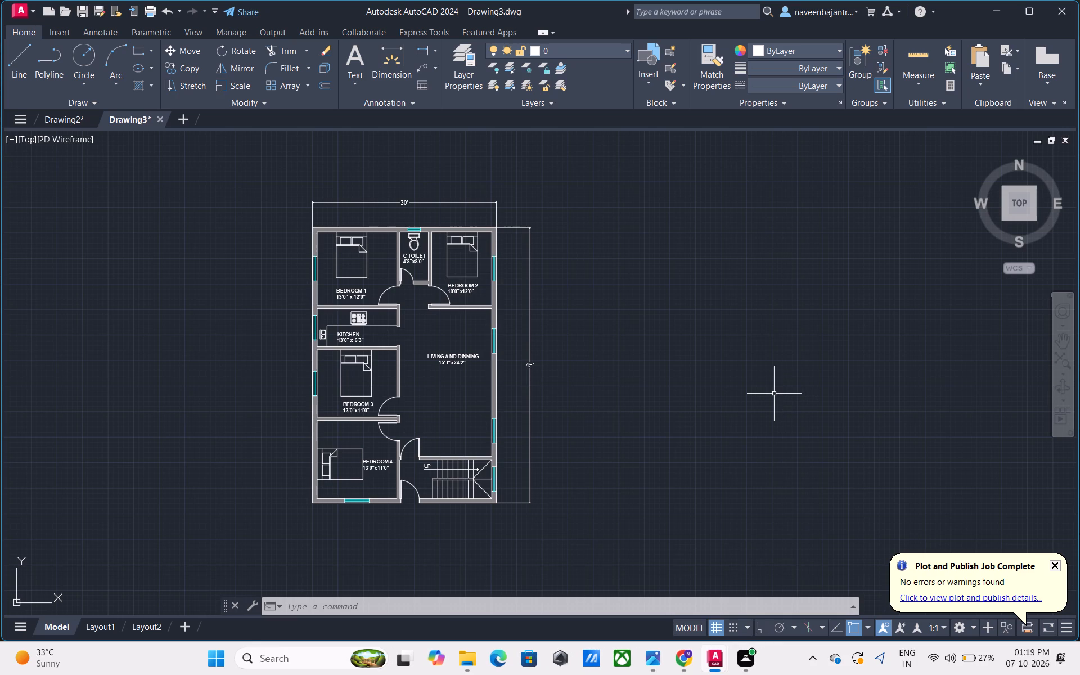
# Examine the finished floor plan, from the staircase and Bedroom 4 up through the kitchen, living area and remaining bedrooms.
pyautogui.scroll(4, 545, 409)
pyautogui.scroll(-5, 545, 411)
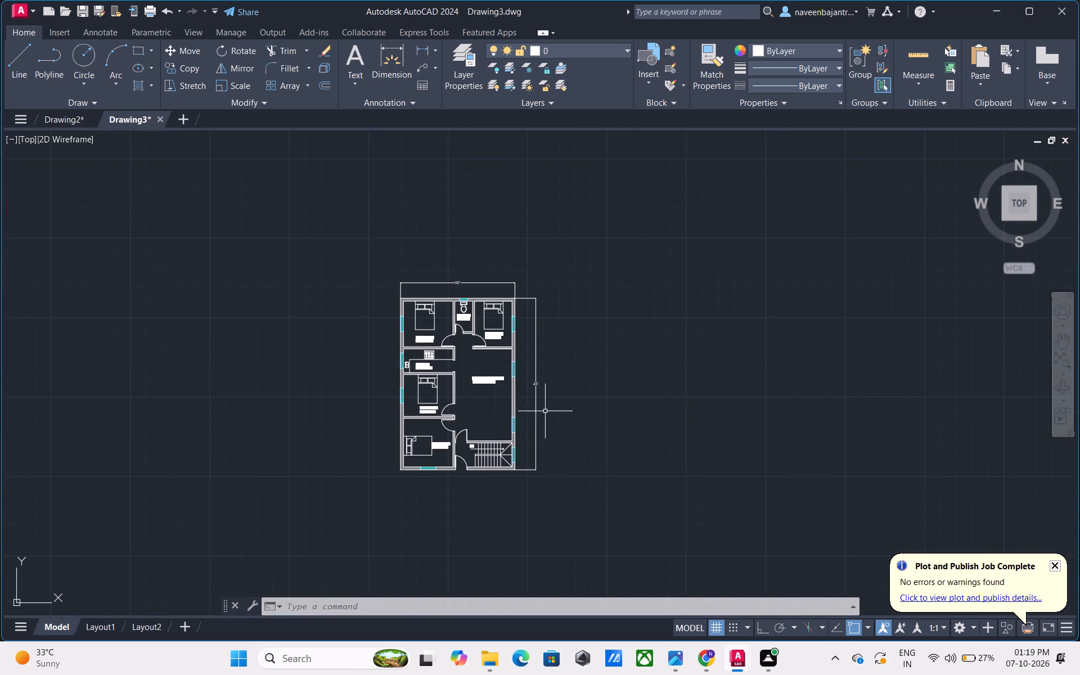
pyautogui.scroll(3, 451, 469)
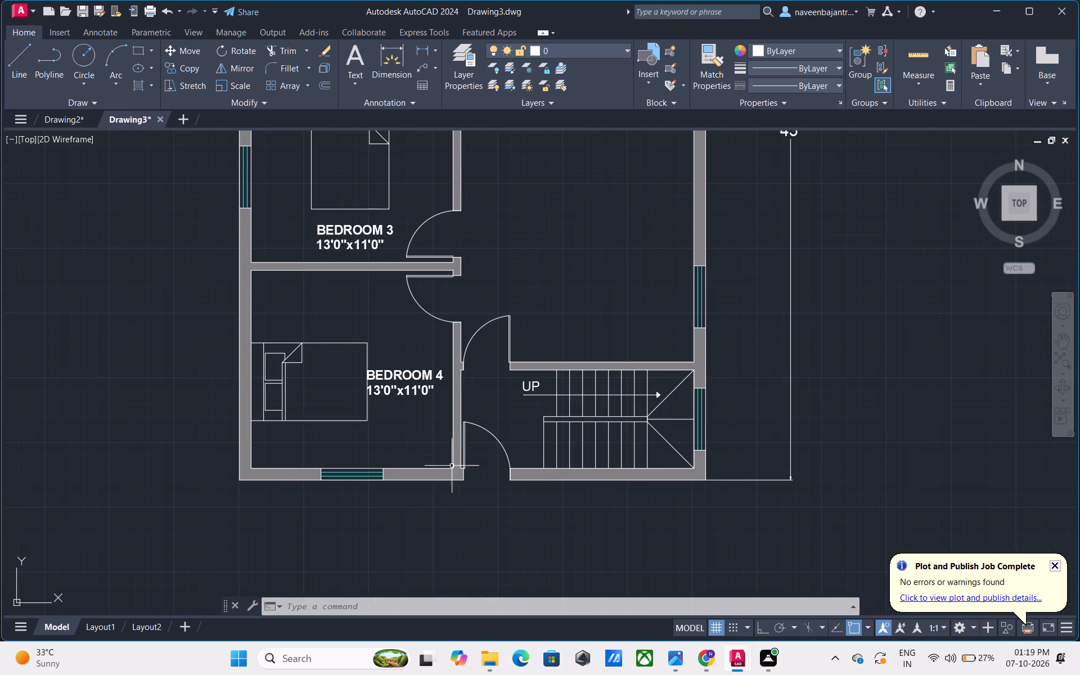
pyautogui.scroll(-1, 458, 457)
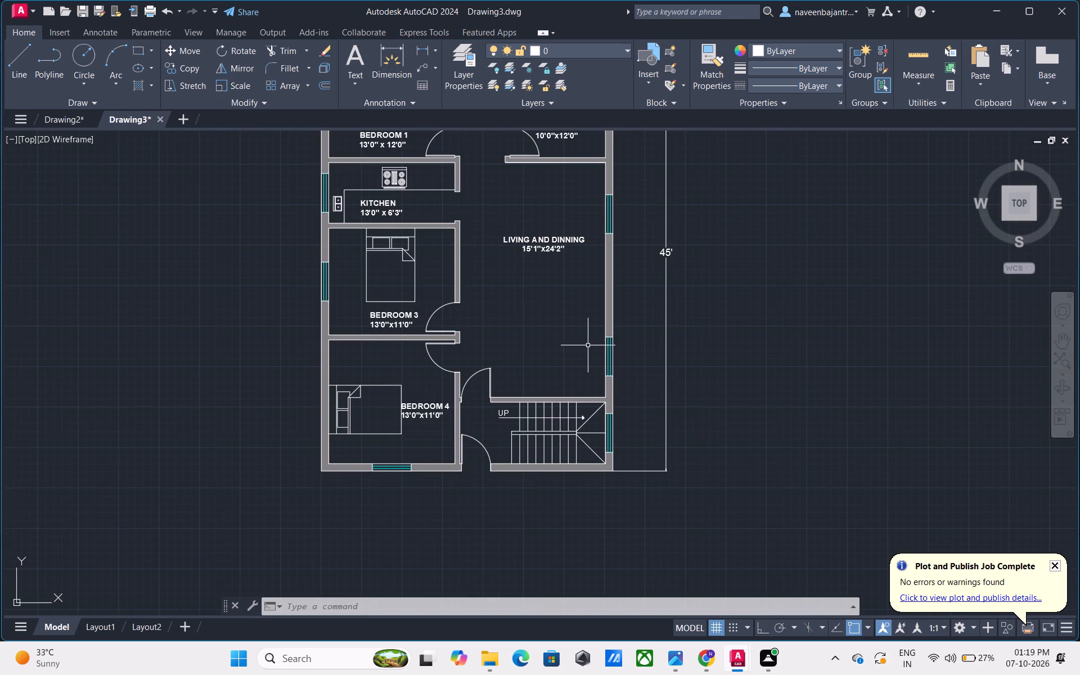
pyautogui.moveTo(588, 345); pyautogui.dragTo(577, 398, button='middle')
pyautogui.moveTo(573, 366); pyautogui.dragTo(573, 385, button='middle')
pyautogui.moveTo(553, 371); pyautogui.dragTo(555, 386, button='middle')
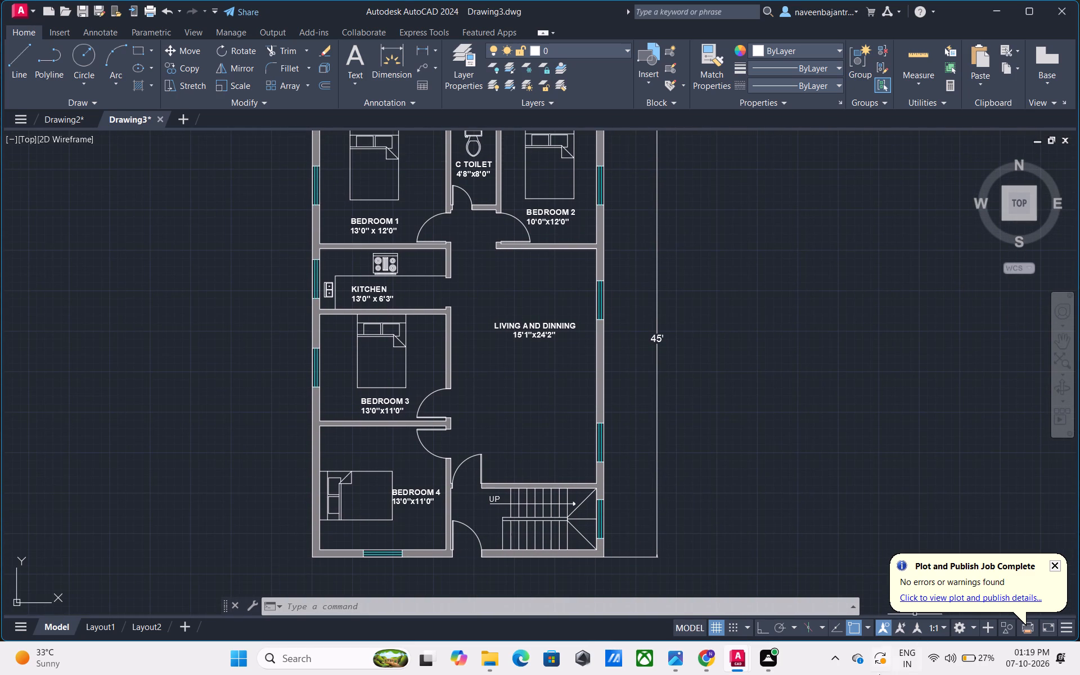
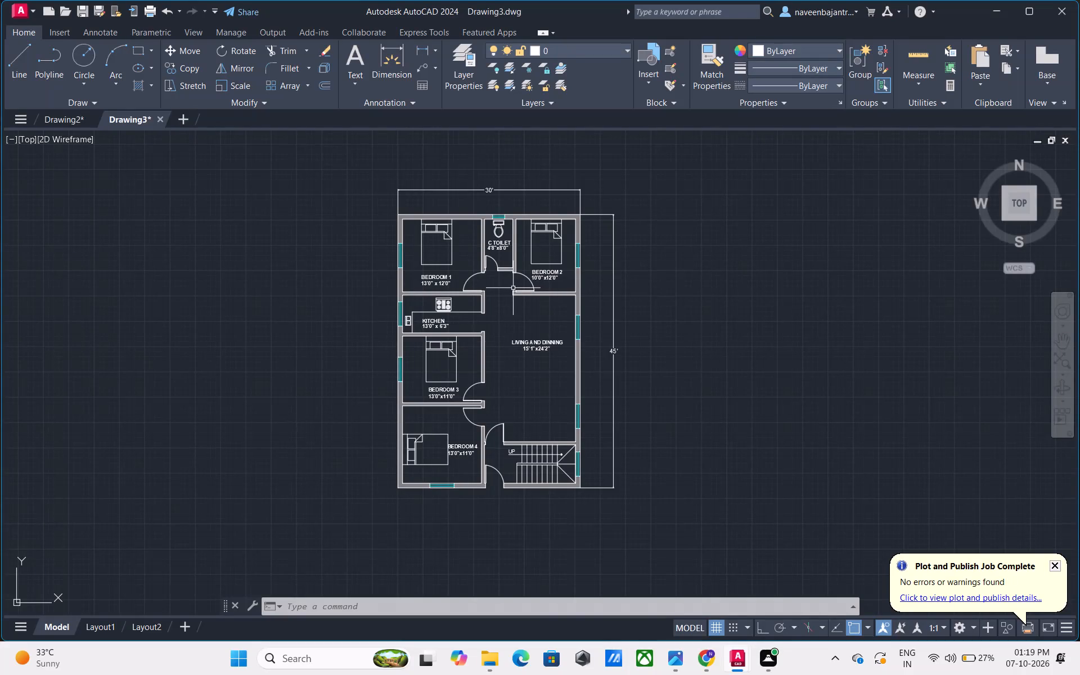
# Examine the floor plan around the passage between Bedroom 1, Bedroom 2, the kitchen and the living and dining area.
pyautogui.scroll(1, 513, 288)
pyautogui.scroll(-1, 513, 288)
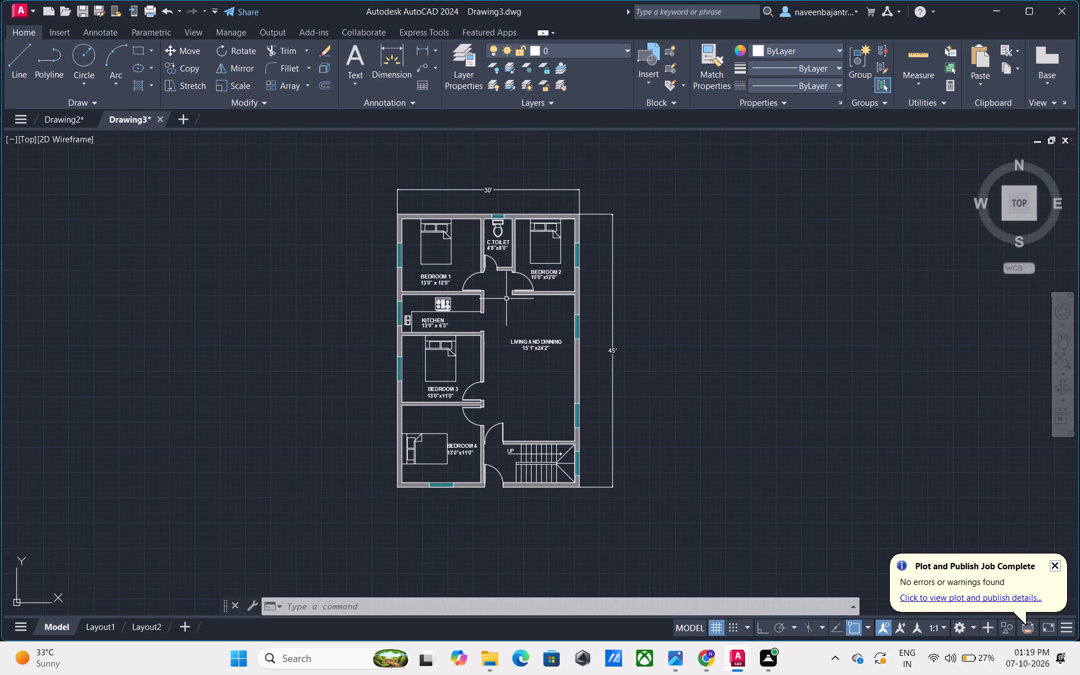
pyautogui.scroll(1, 506, 300)
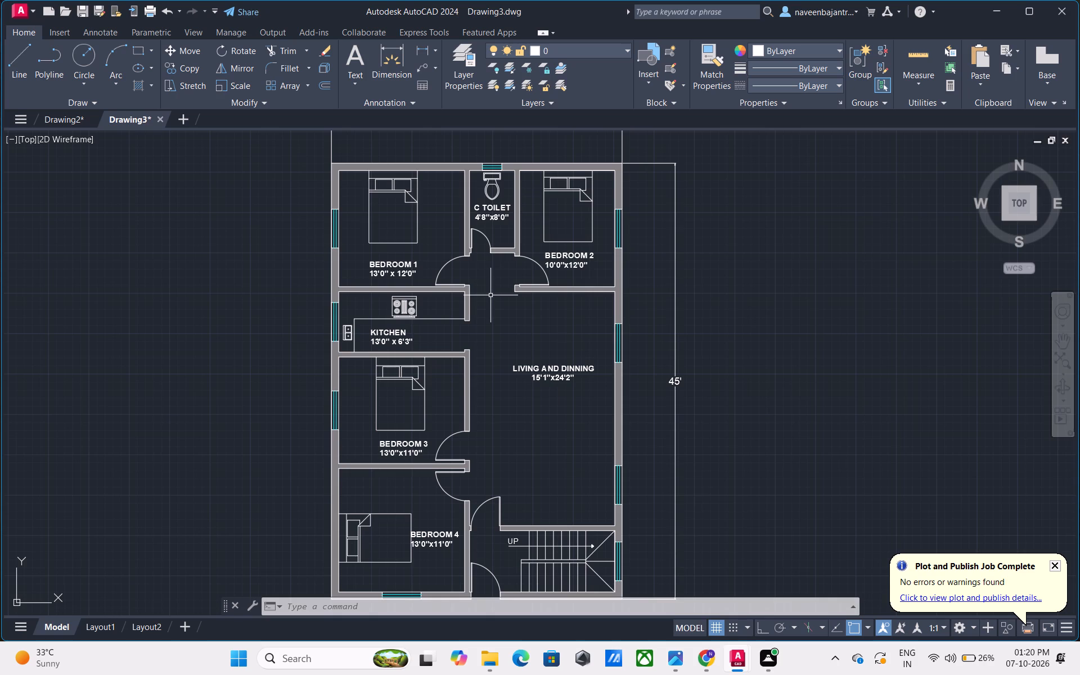
pyautogui.scroll(2, 490, 295)
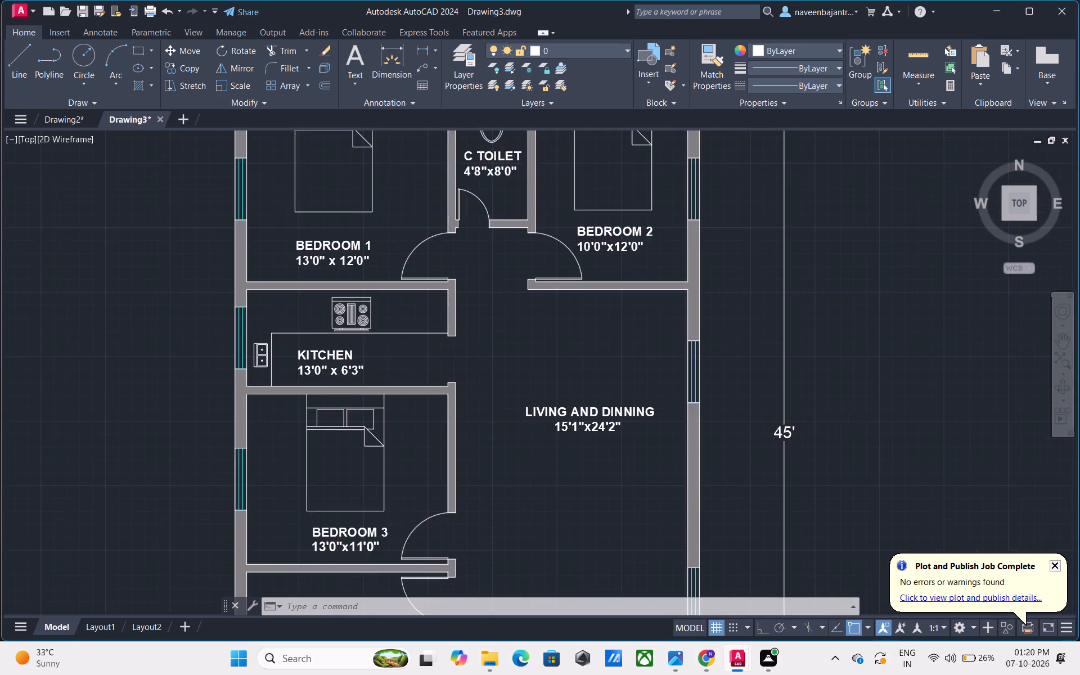
pyautogui.scroll(1, 490, 295)
pyautogui.scroll(-1, 490, 295)
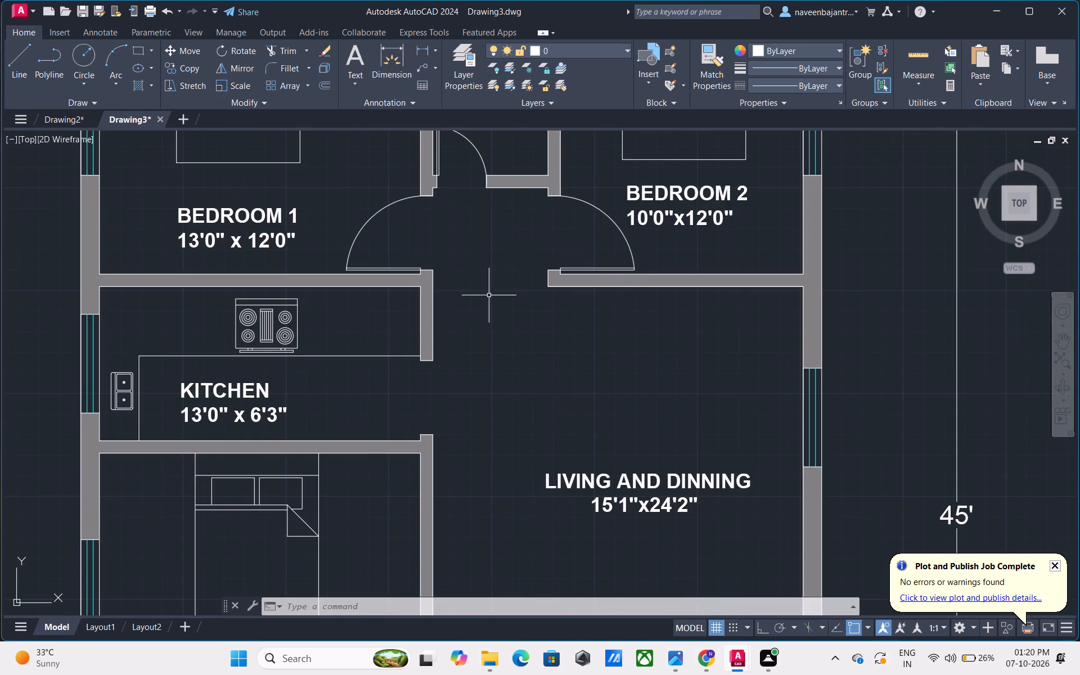
pyautogui.scroll(1, 440, 282)
pyautogui.scroll(-2, 440, 283)
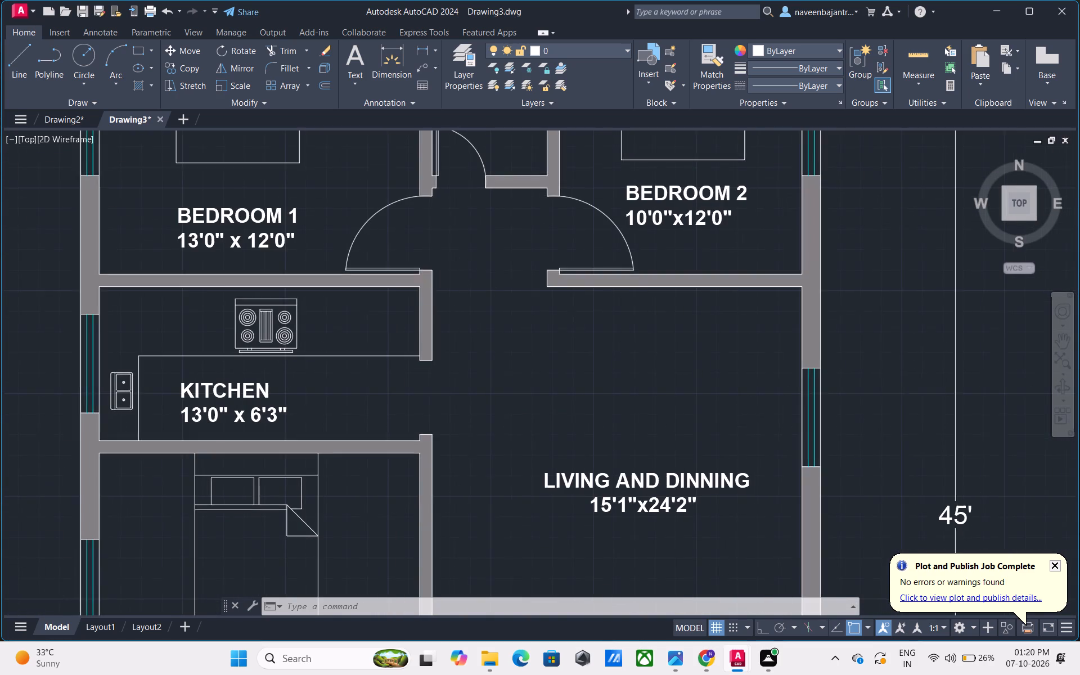
pyautogui.scroll(-2, 440, 283)
pyautogui.moveTo(453, 285); pyautogui.dragTo(456, 322, button='middle')
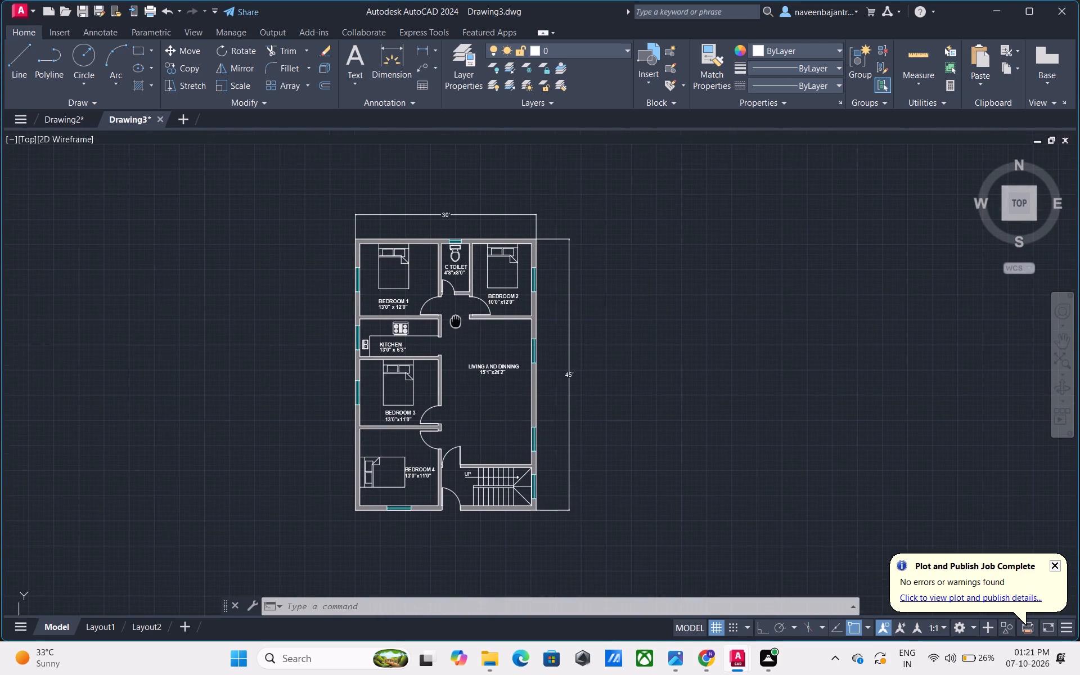
pyautogui.moveTo(456, 322); pyautogui.dragTo(456, 322, button='middle')
pyautogui.scroll(1, 457, 323)
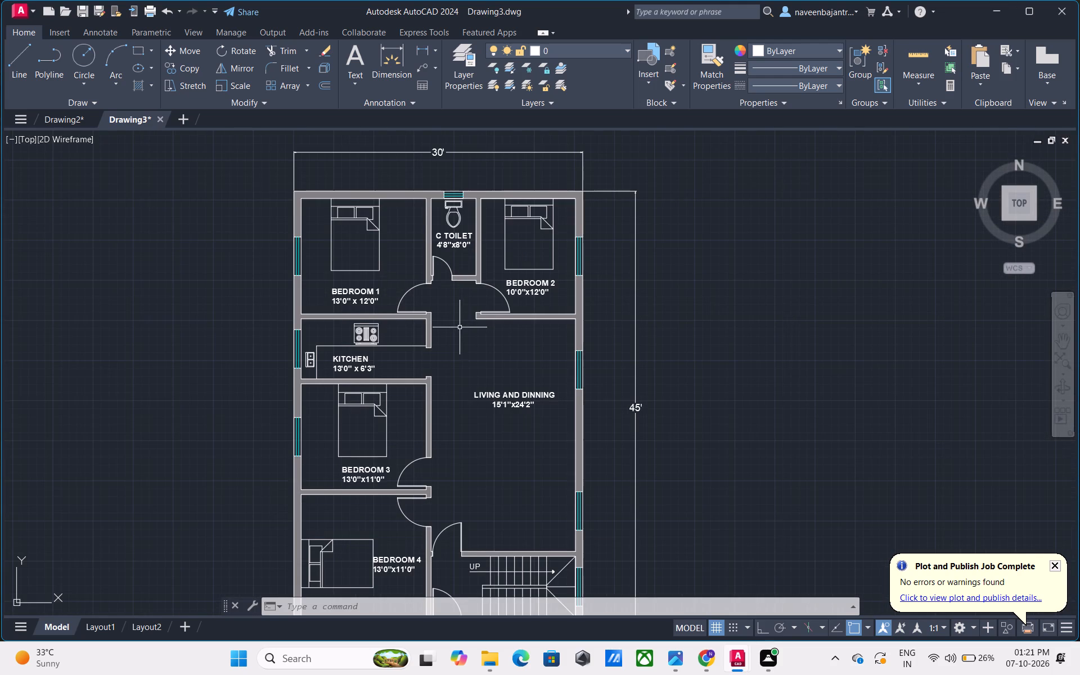
pyautogui.moveTo(460, 328); pyautogui.dragTo(462, 307, button='middle')
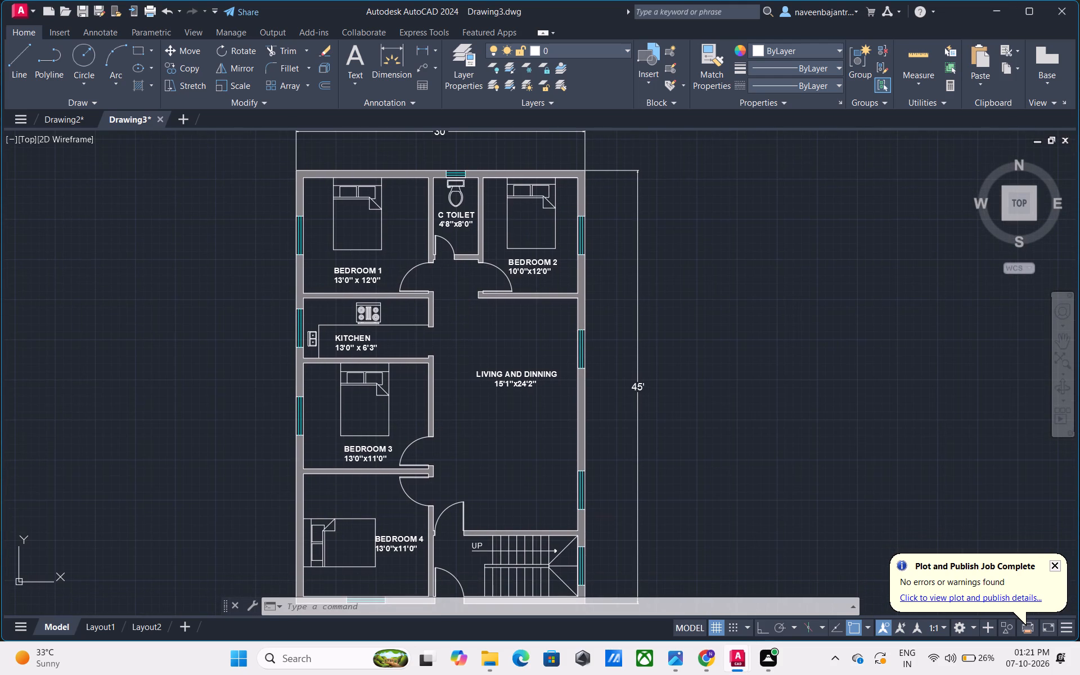
# Examine the plan's 45' side dimension, Bedroom 1, and the common toilet with its label and door.
pyautogui.scroll(-1, 462, 307)
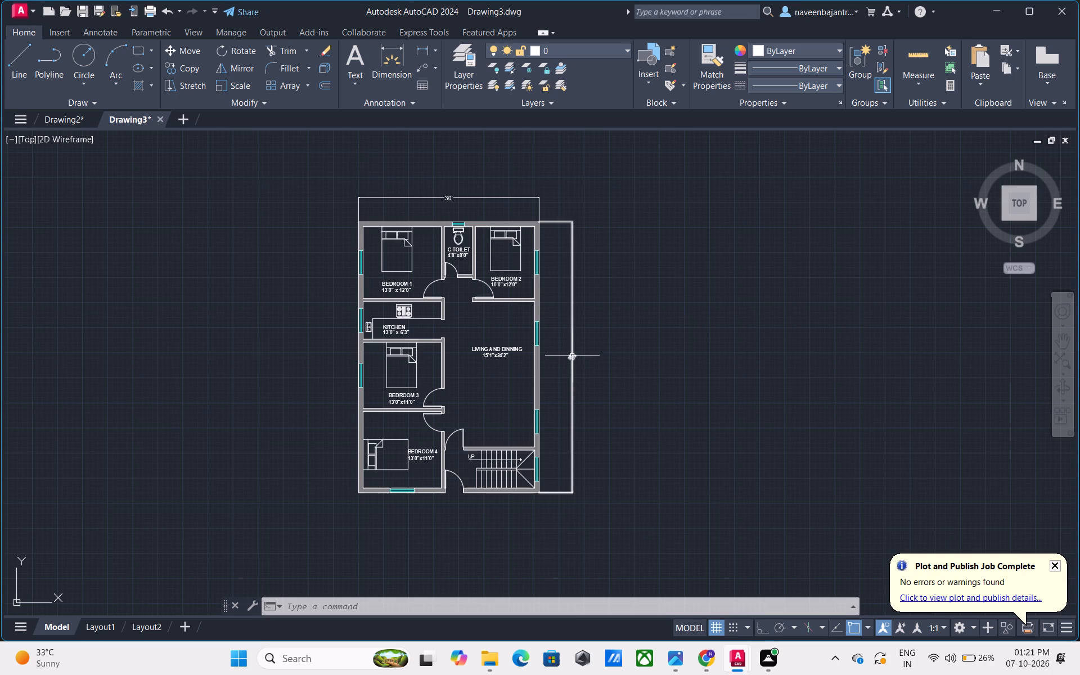
pyautogui.scroll(2, 572, 355)
pyautogui.scroll(-2, 572, 355)
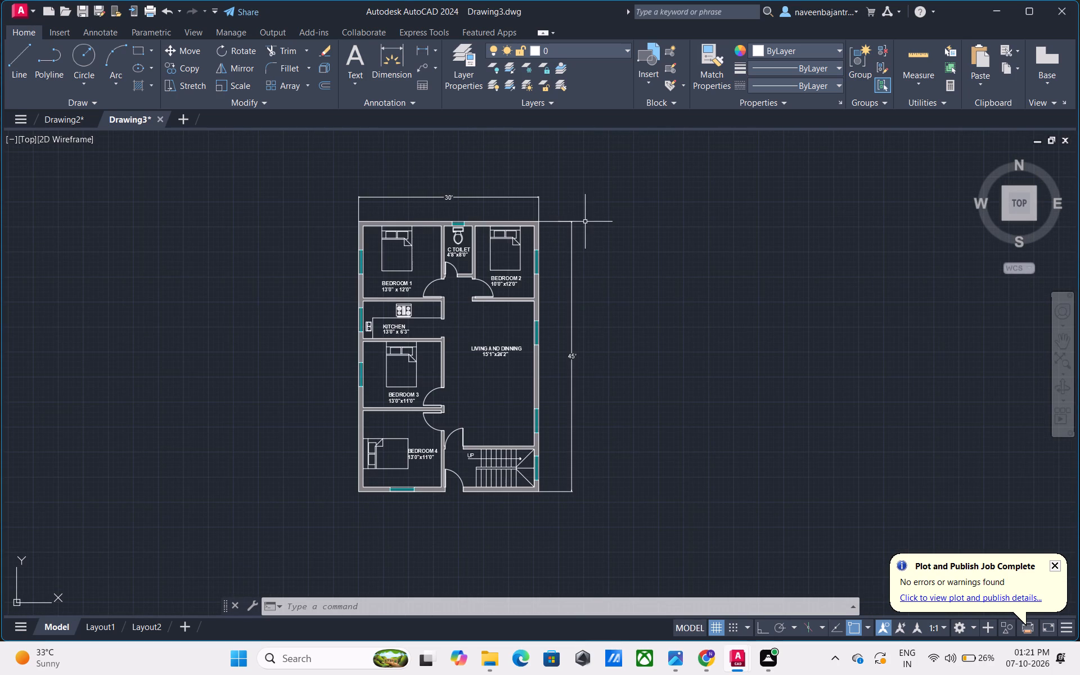
pyautogui.scroll(1, 573, 222)
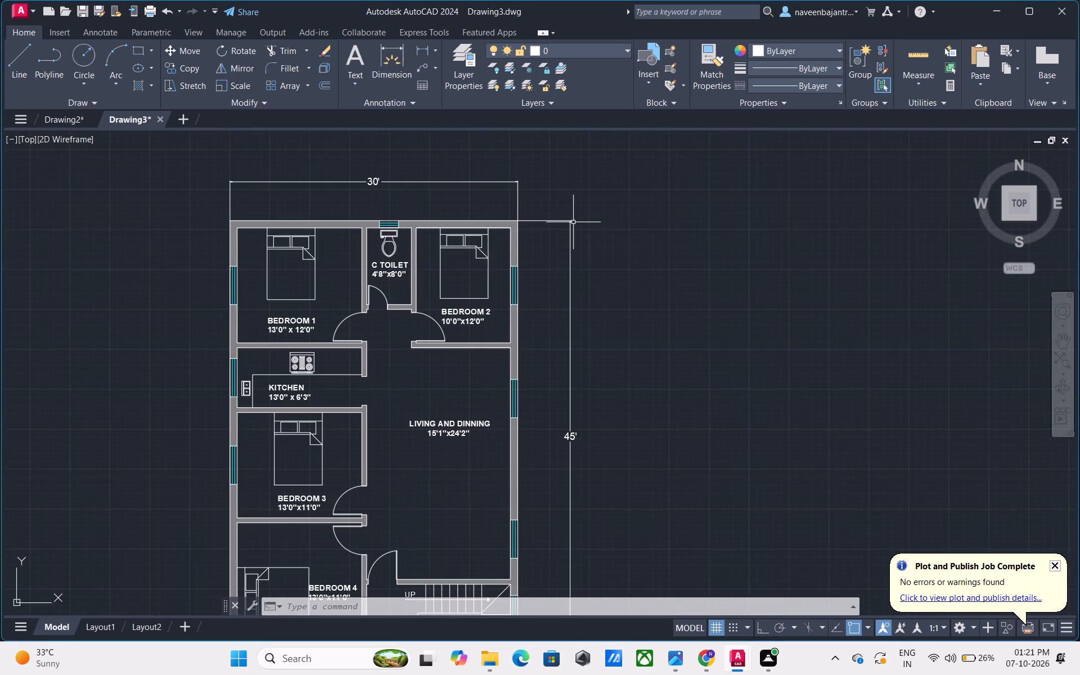
pyautogui.scroll(-1, 573, 222)
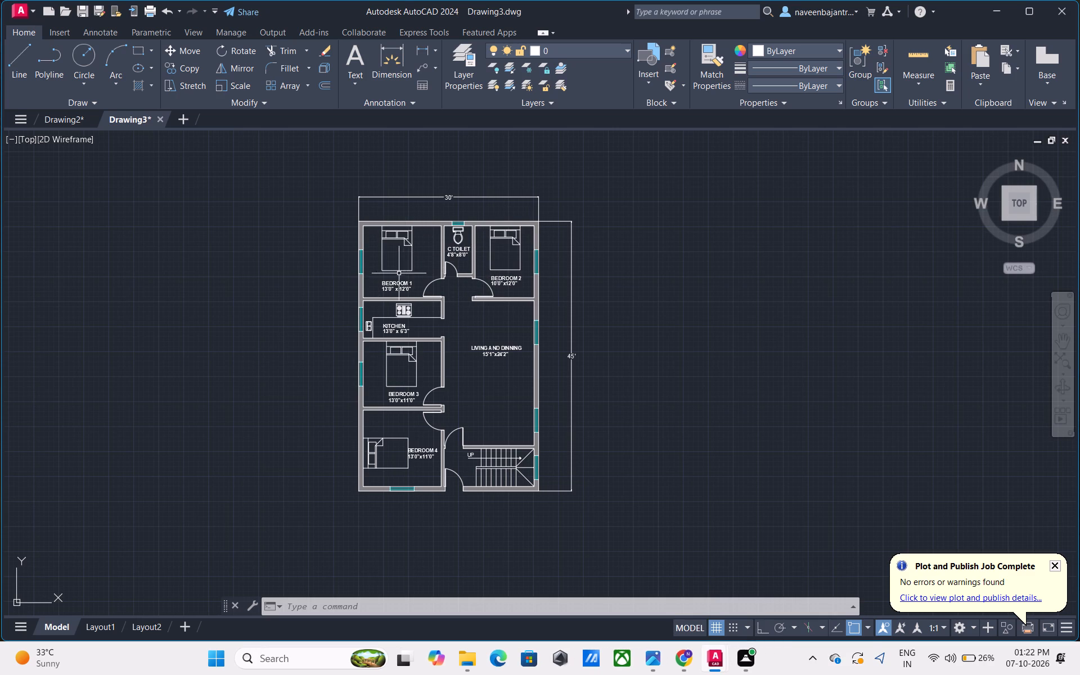
pyautogui.scroll(2, 391, 261)
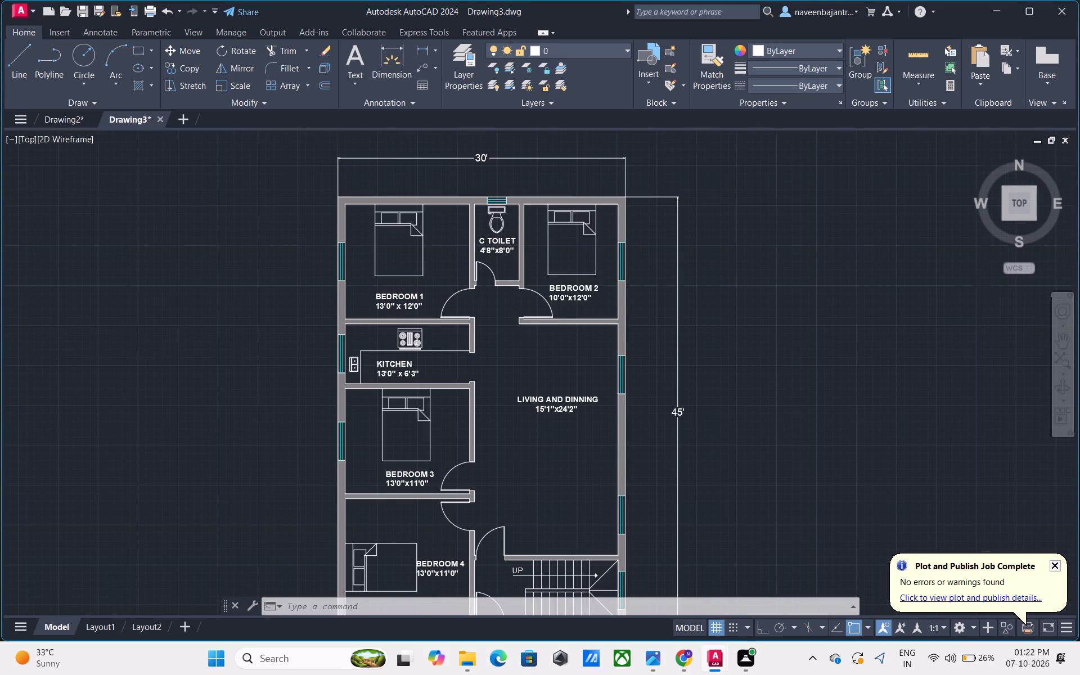
pyautogui.scroll(-1, 391, 261)
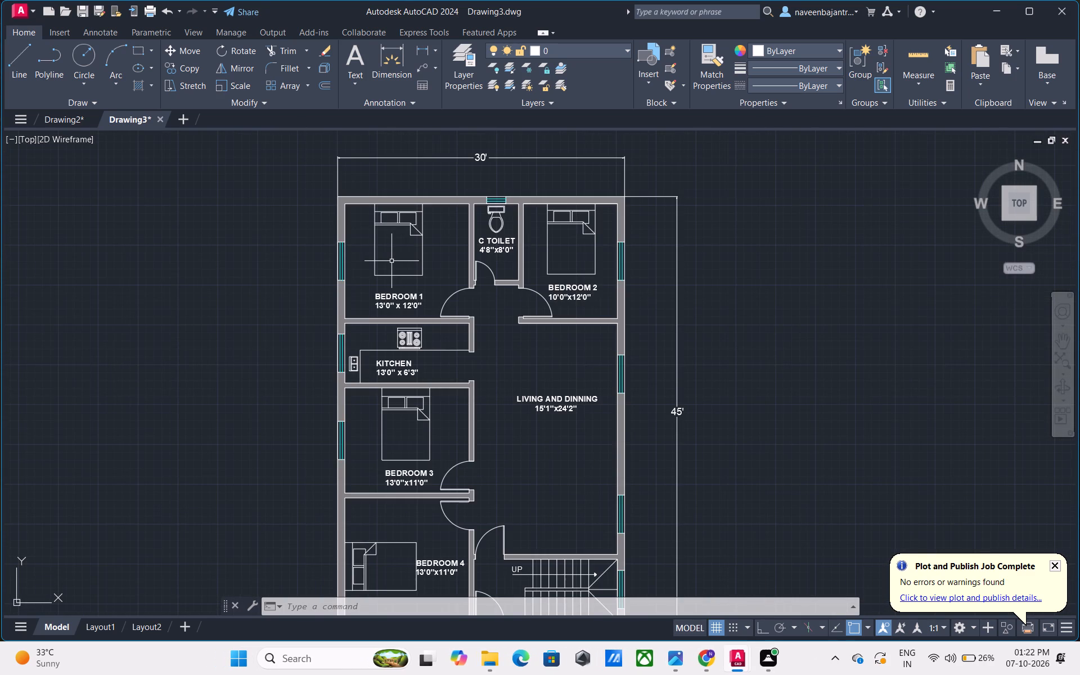
pyautogui.scroll(-1, 391, 261)
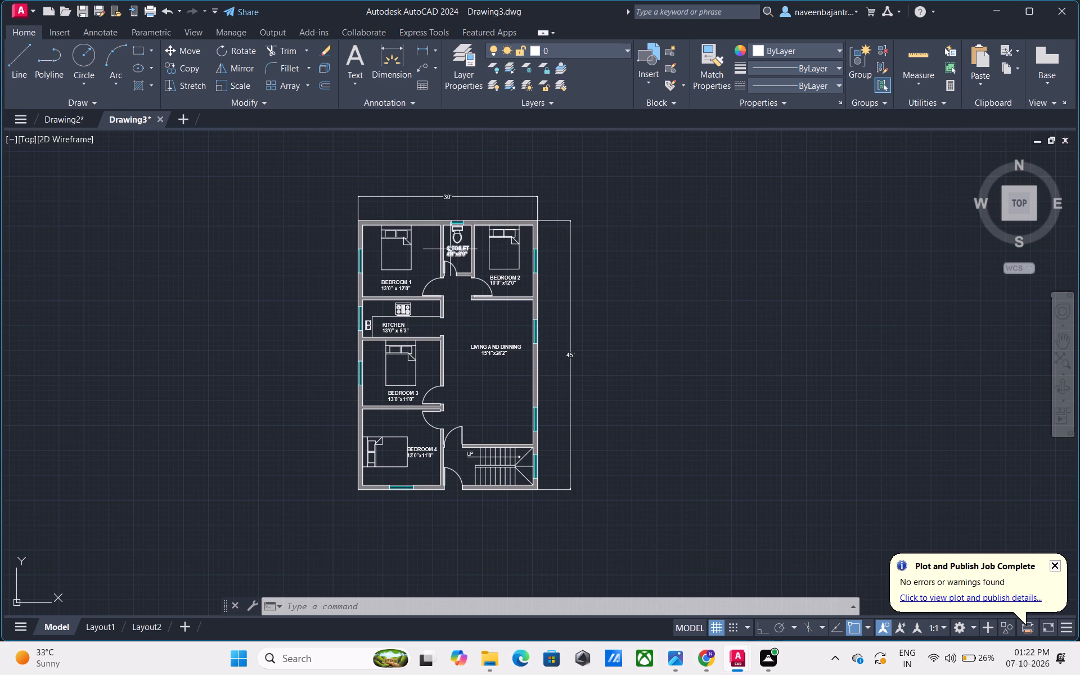
pyautogui.scroll(3, 448, 251)
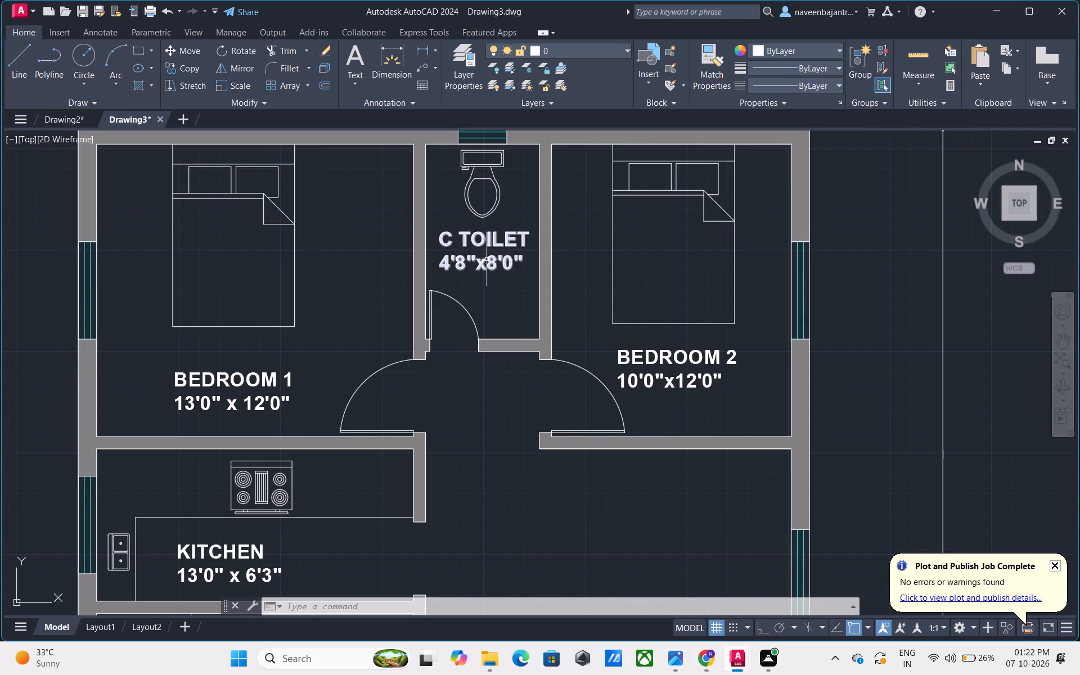
pyautogui.scroll(1, 493, 292)
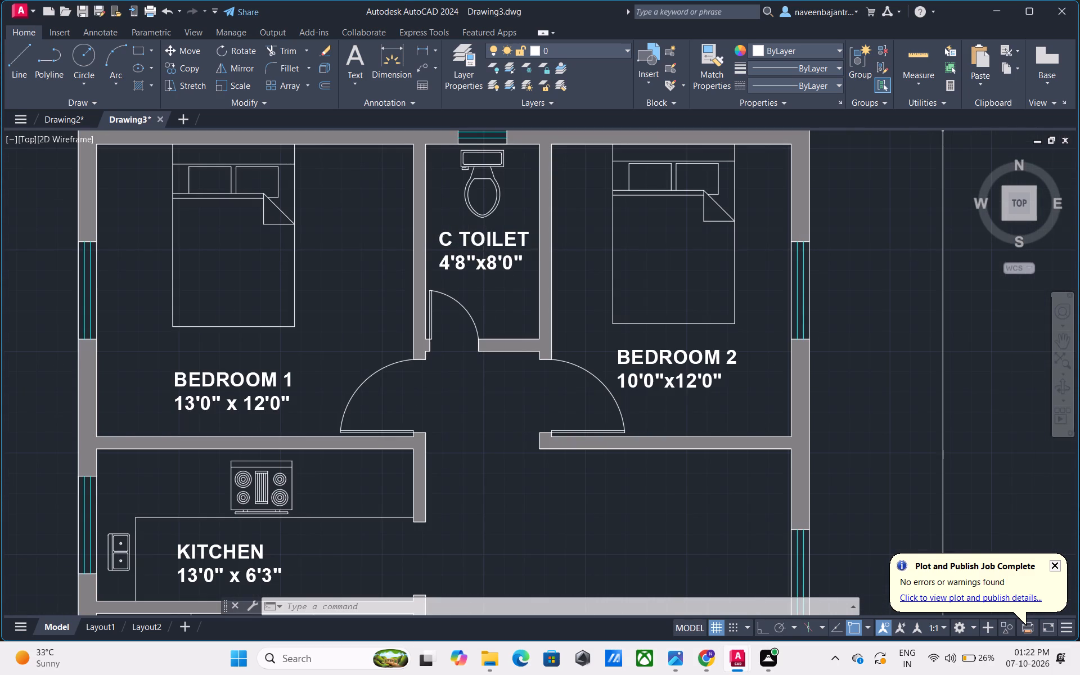
pyautogui.scroll(-1, 493, 292)
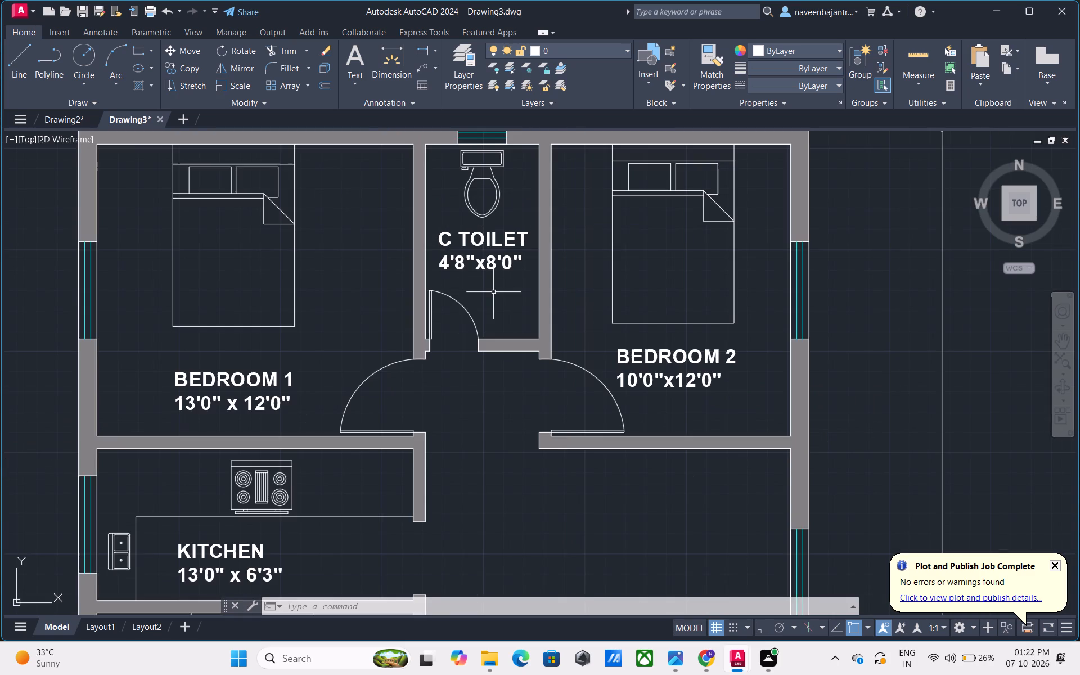
pyautogui.scroll(-1, 494, 291)
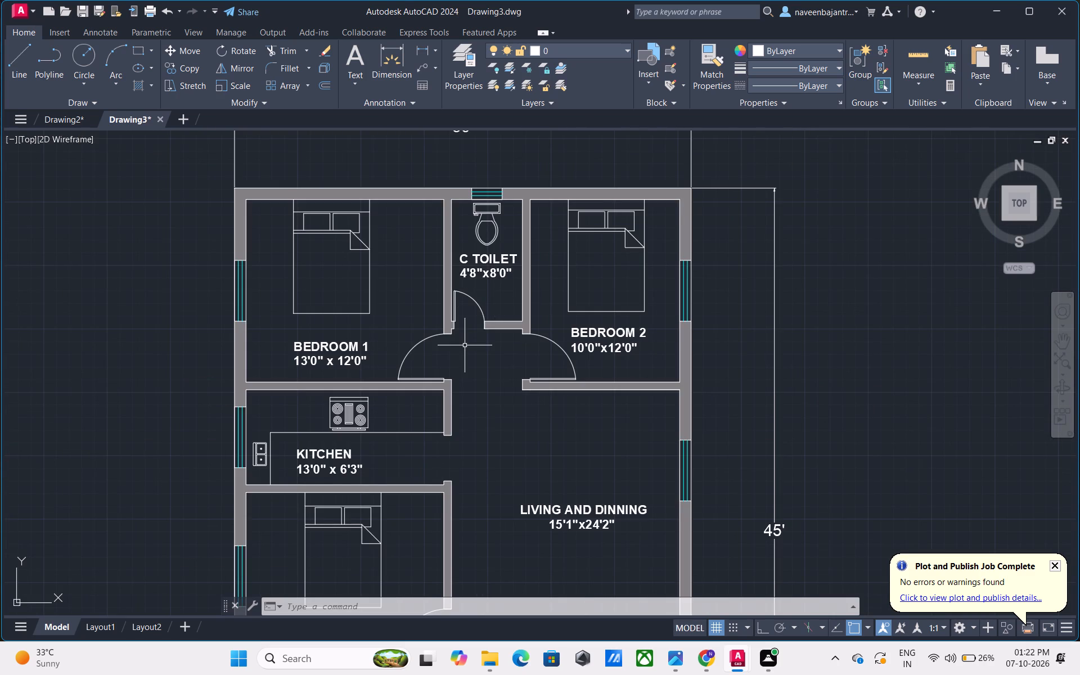
# Trim the straight wall-end line that overlaps the door swing arc at Bedroom 1's doorway.
pyautogui.scroll(4, 465, 346)
pyautogui.scroll(3, 350, 265)
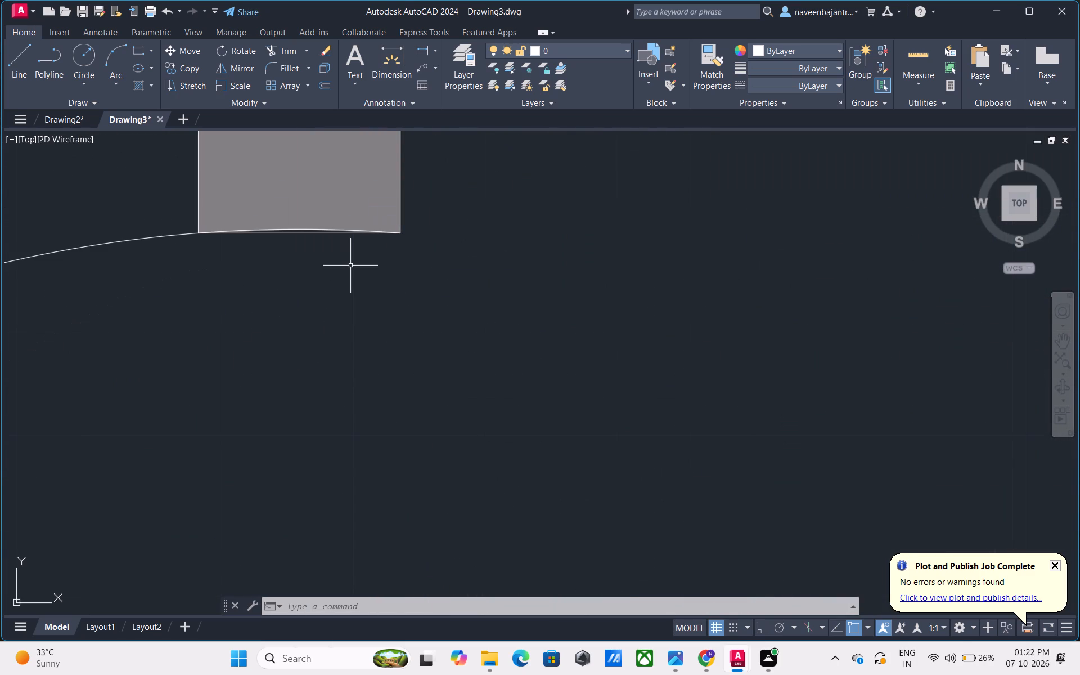
pyautogui.press('t')
pyautogui.press('r')
pyautogui.press('space')
pyautogui.press('space')
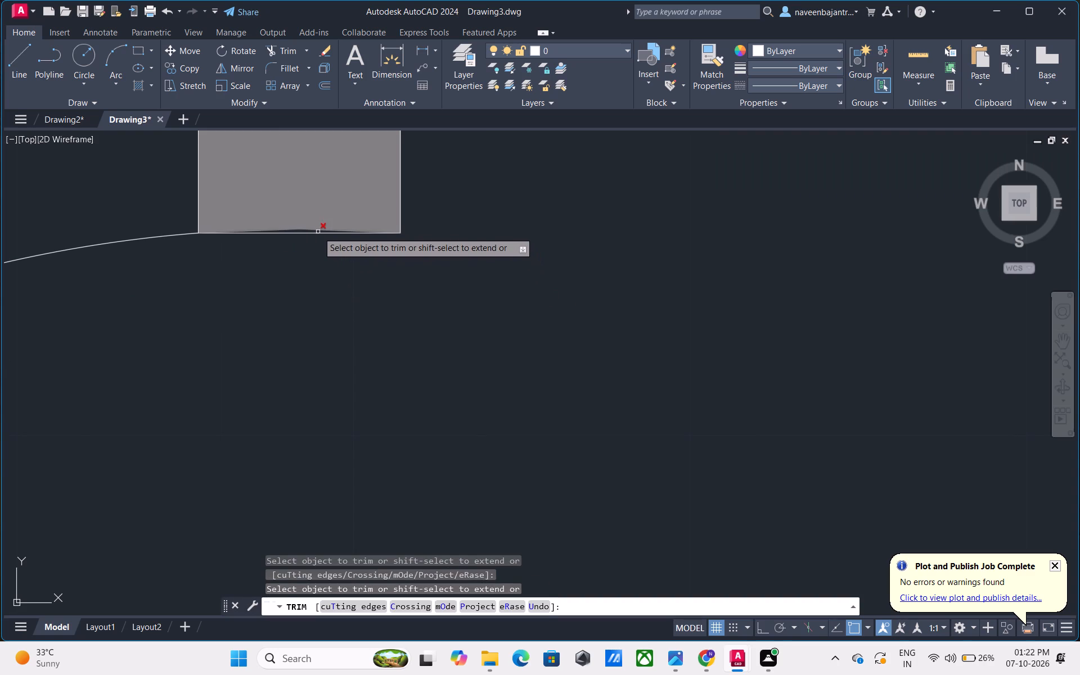
pyautogui.click(318, 233)
pyautogui.scroll(-4, 318, 235)
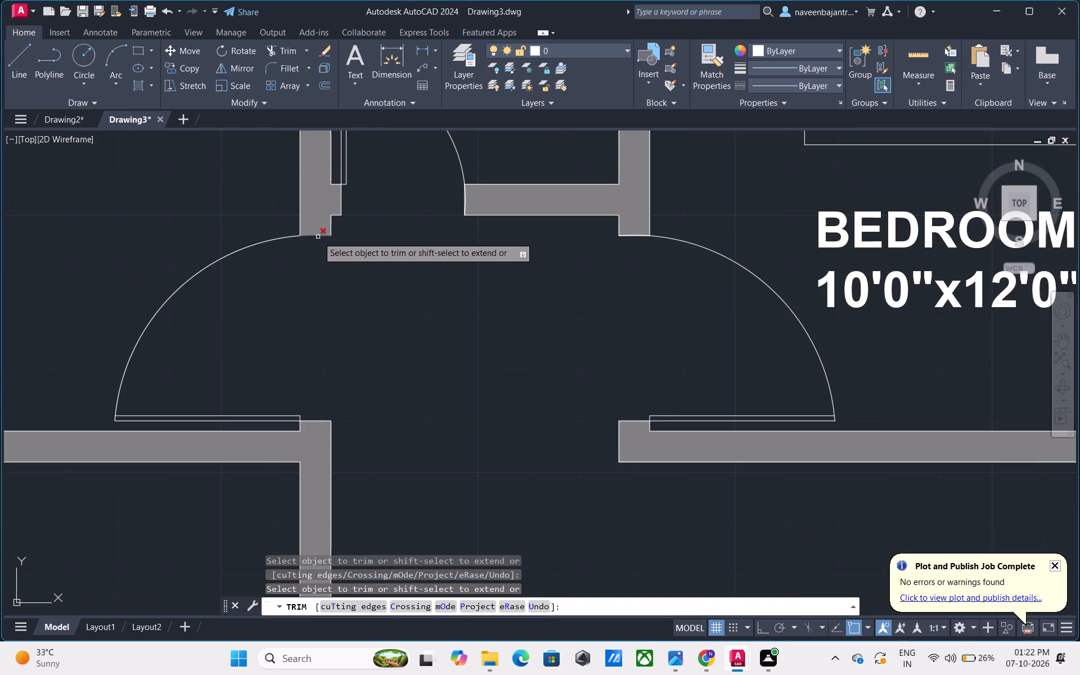
# Trim the straight wall-end line that overlaps the door swing arc at the common toilet's doorway.
pyautogui.scroll(2, 460, 191)
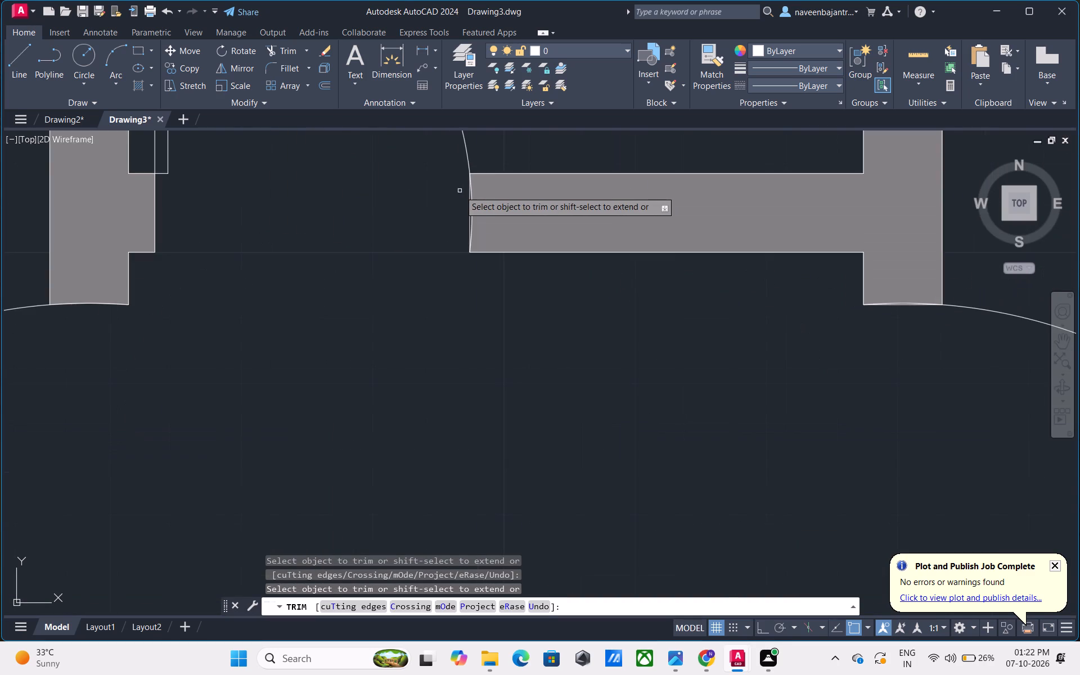
pyautogui.scroll(3, 460, 191)
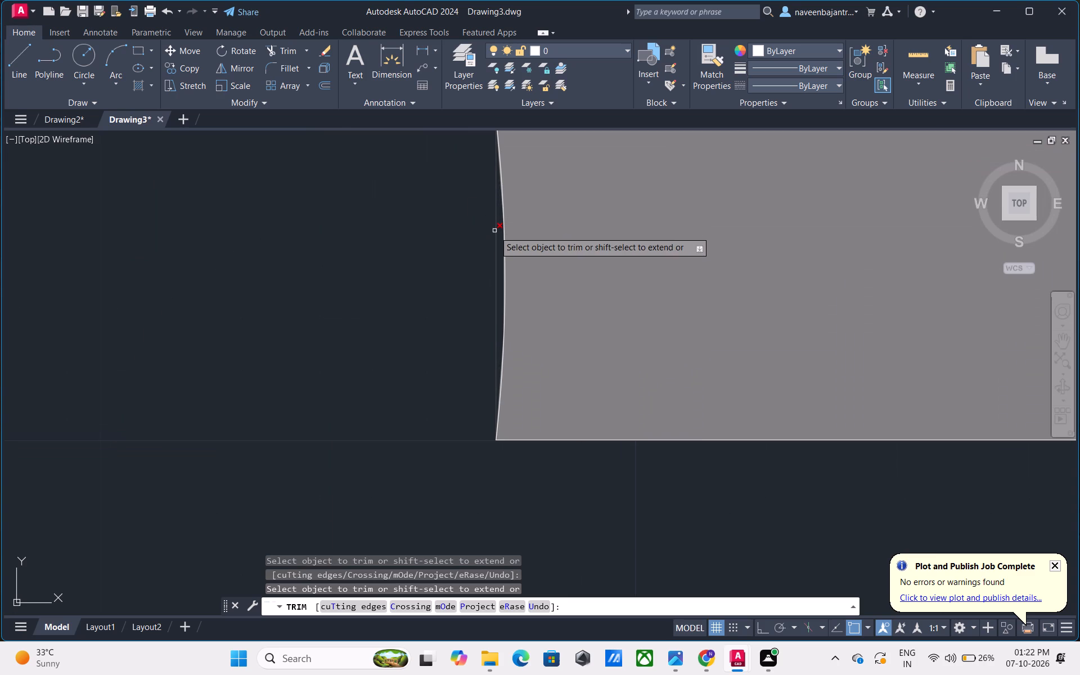
pyautogui.click(494, 231)
pyautogui.scroll(-5, 494, 231)
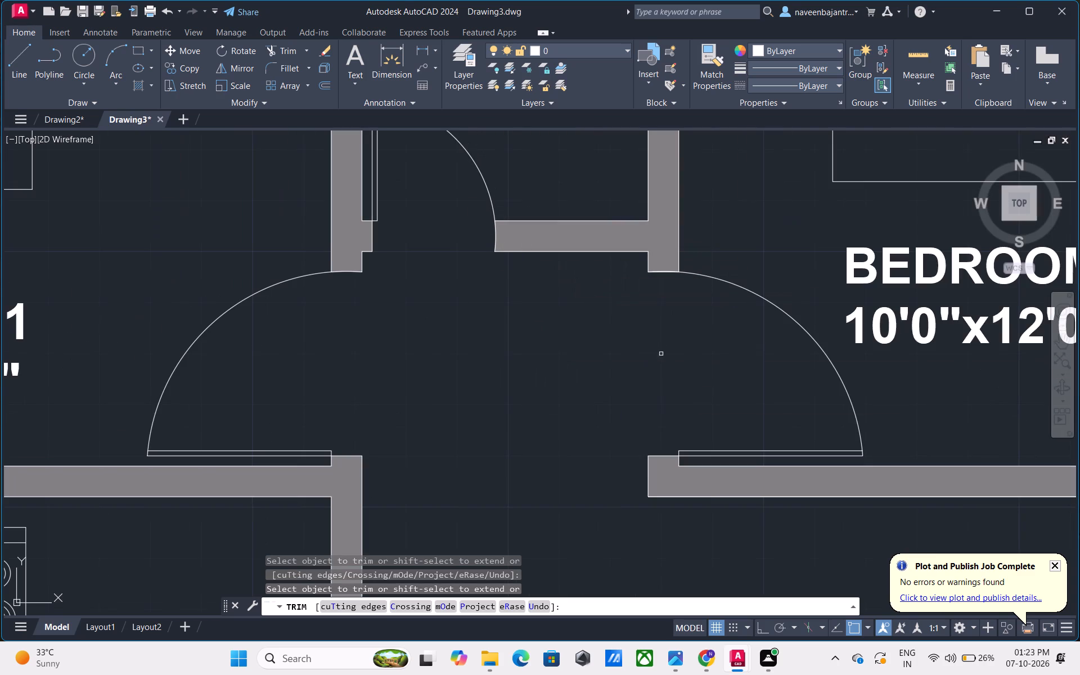
# Trim the straight wall-end line that overlaps the door swing arc at Bedroom 2's doorway.
pyautogui.scroll(6, 665, 278)
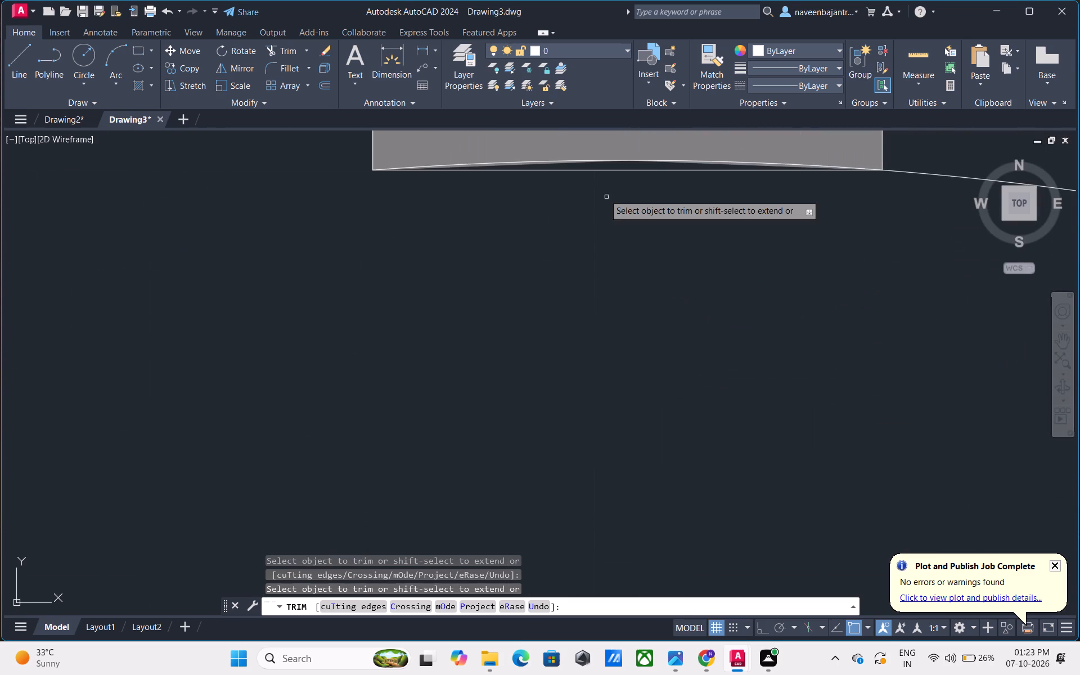
pyautogui.click(606, 170)
pyautogui.scroll(-2, 607, 173)
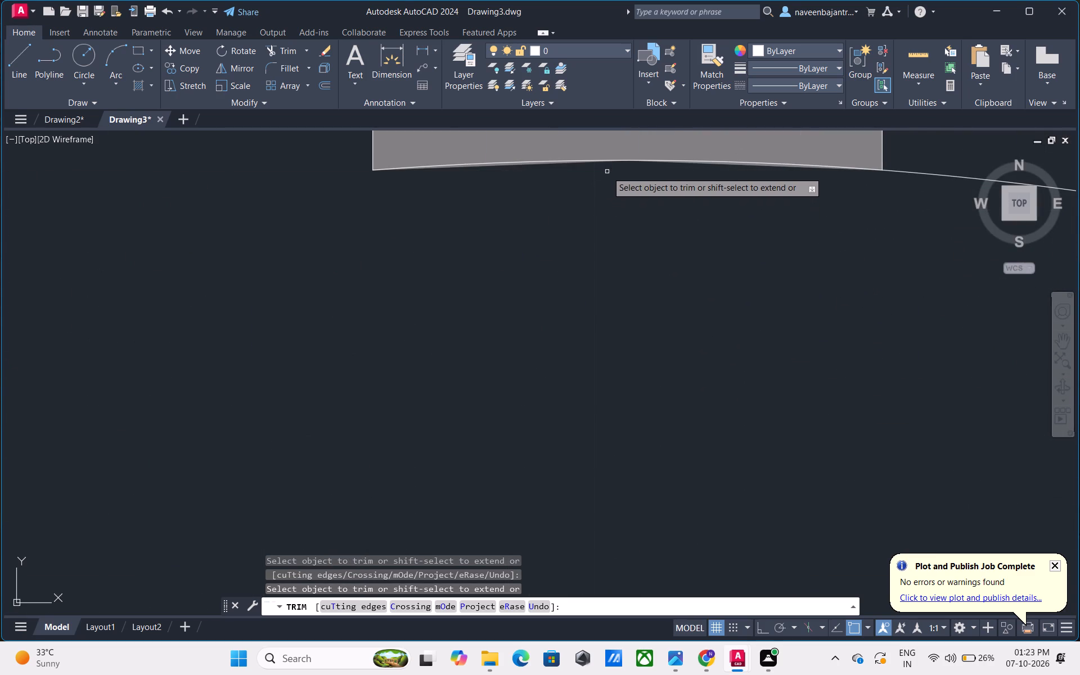
# Trim the straight wall-end line that overlaps the door swing arc at Bedroom 3's doorway.
pyautogui.scroll(-7, 607, 174)
pyautogui.scroll(-1, 609, 231)
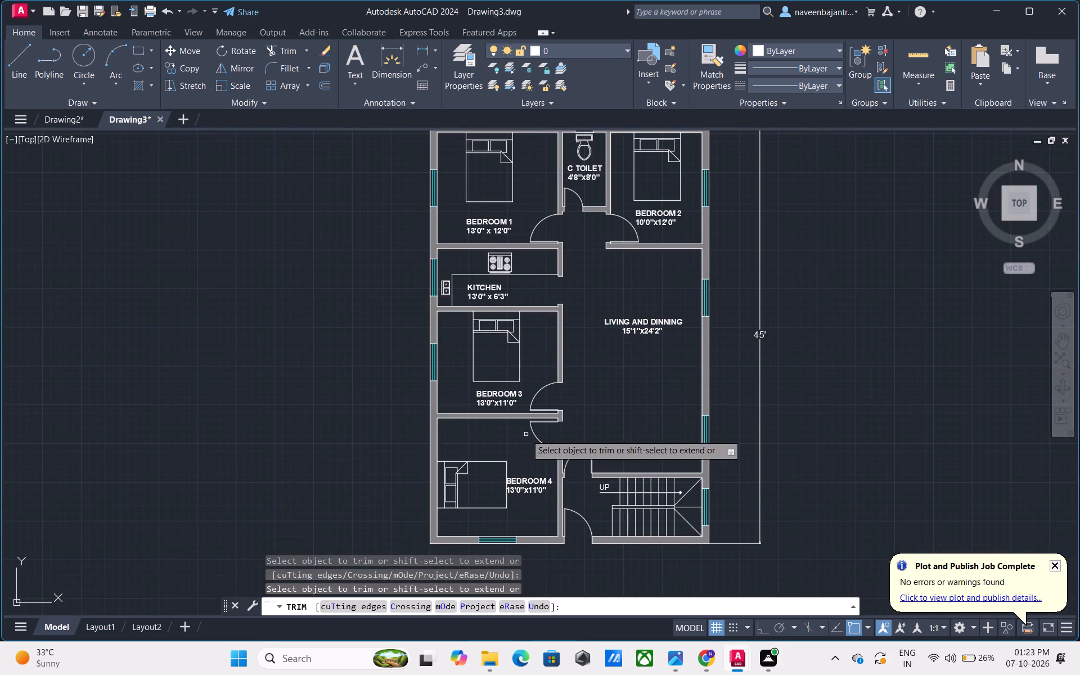
pyautogui.scroll(3, 572, 382)
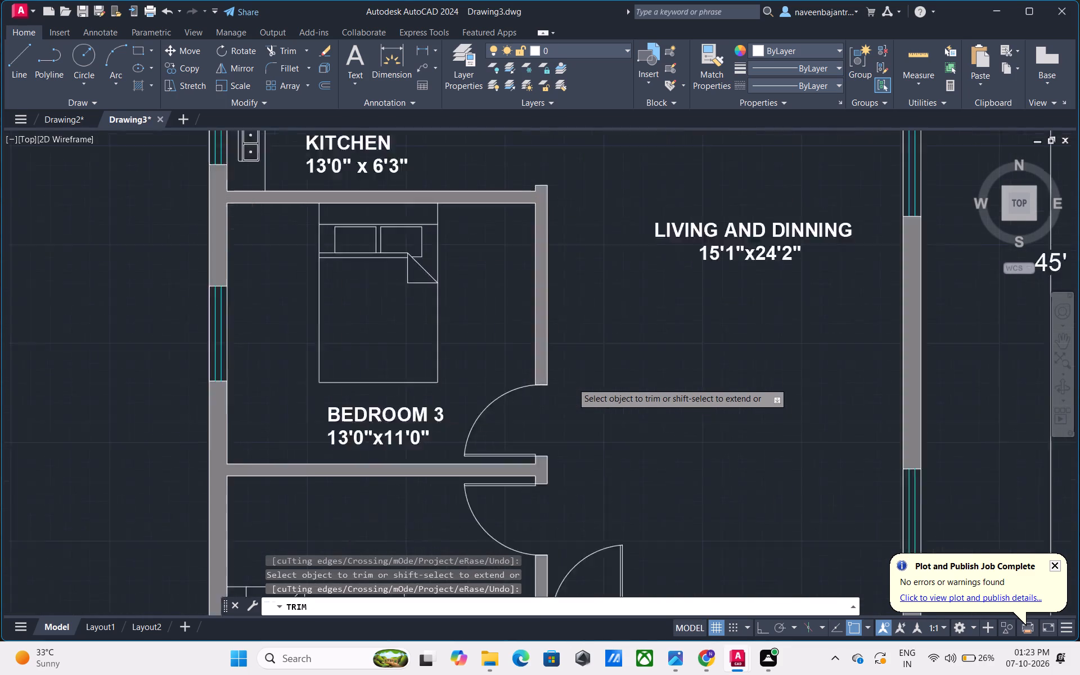
pyautogui.scroll(3, 572, 382)
pyautogui.scroll(2, 372, 407)
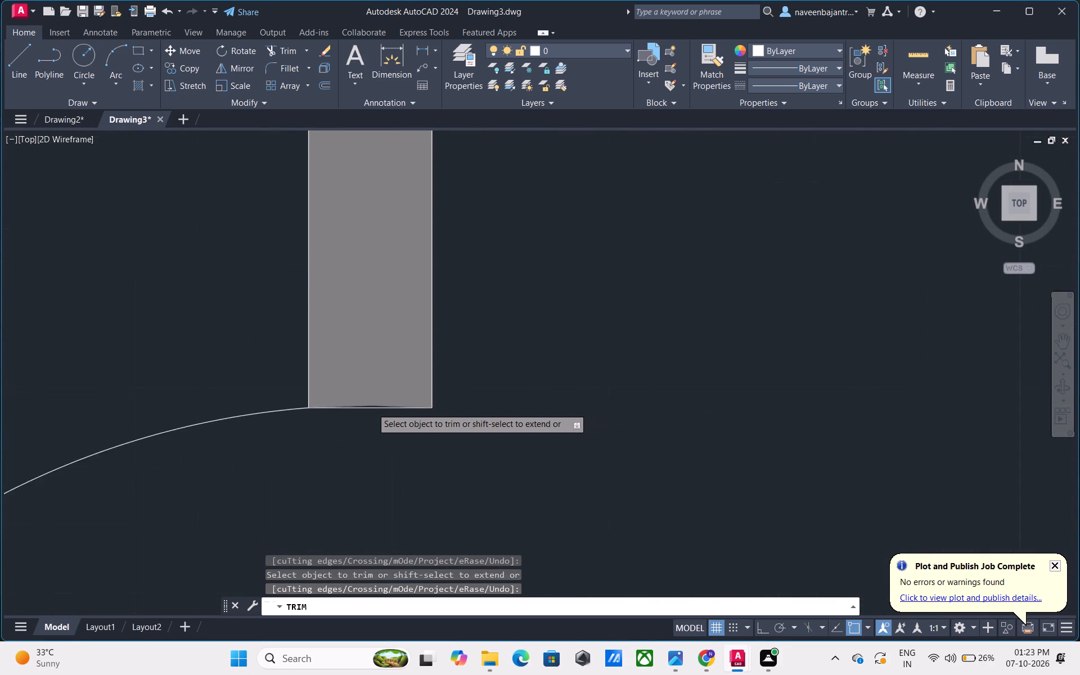
pyautogui.click(362, 409)
# Trim the straight wall-end line that overlaps the door swing arc at Bedroom 4's doorway.
pyautogui.scroll(-8, 362, 409)
pyautogui.scroll(6, 368, 530)
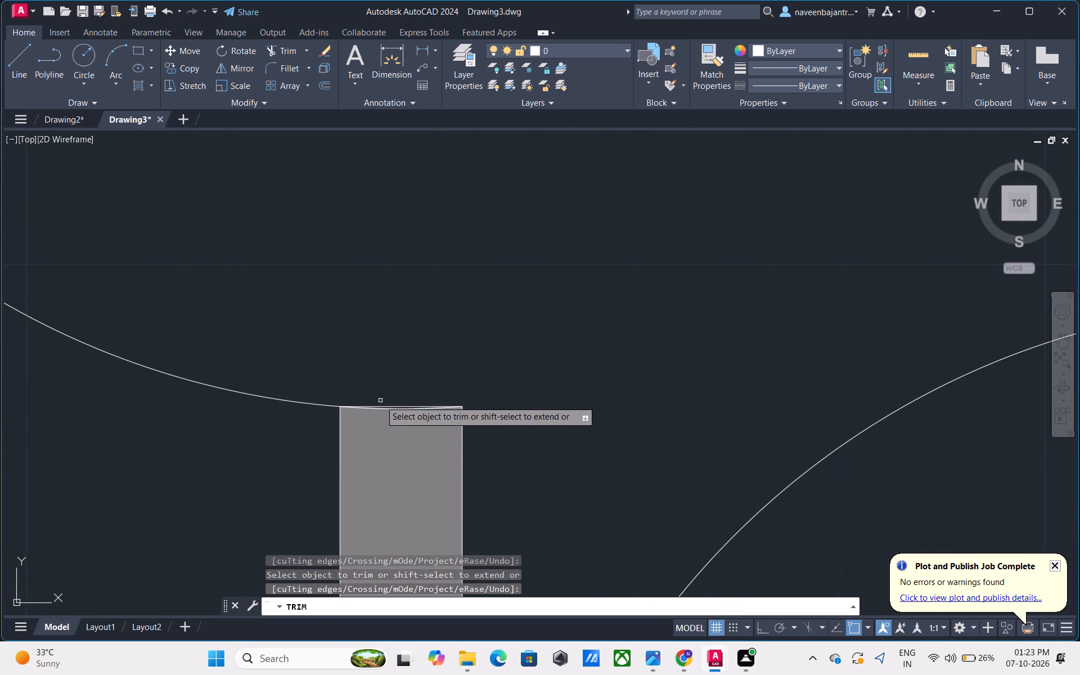
pyautogui.scroll(2, 380, 400)
pyautogui.click(389, 419)
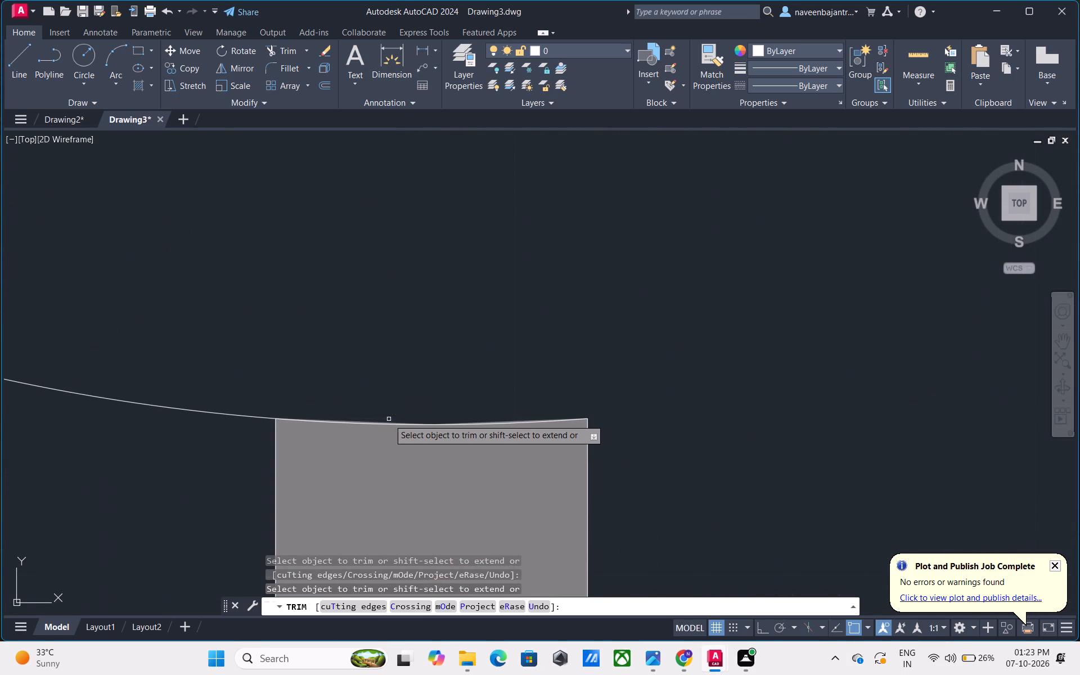
pyautogui.scroll(-7, 389, 419)
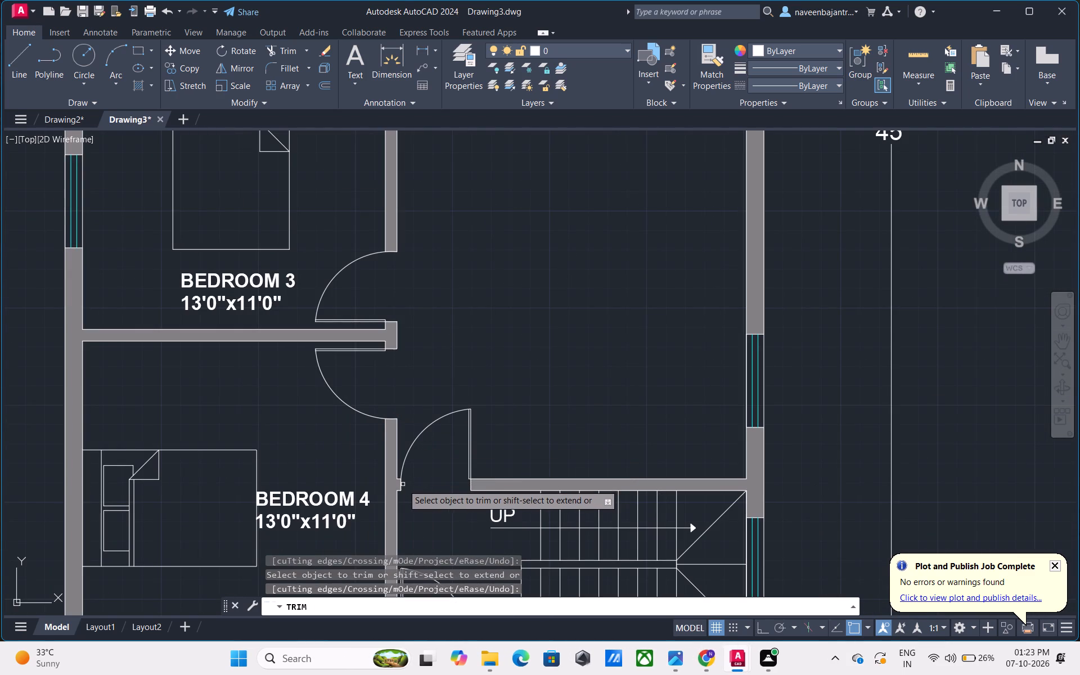
# Trim the straight wall-end line that overlaps the door swing arc at the doorway between the living room and the staircase.
pyautogui.scroll(6, 402, 485)
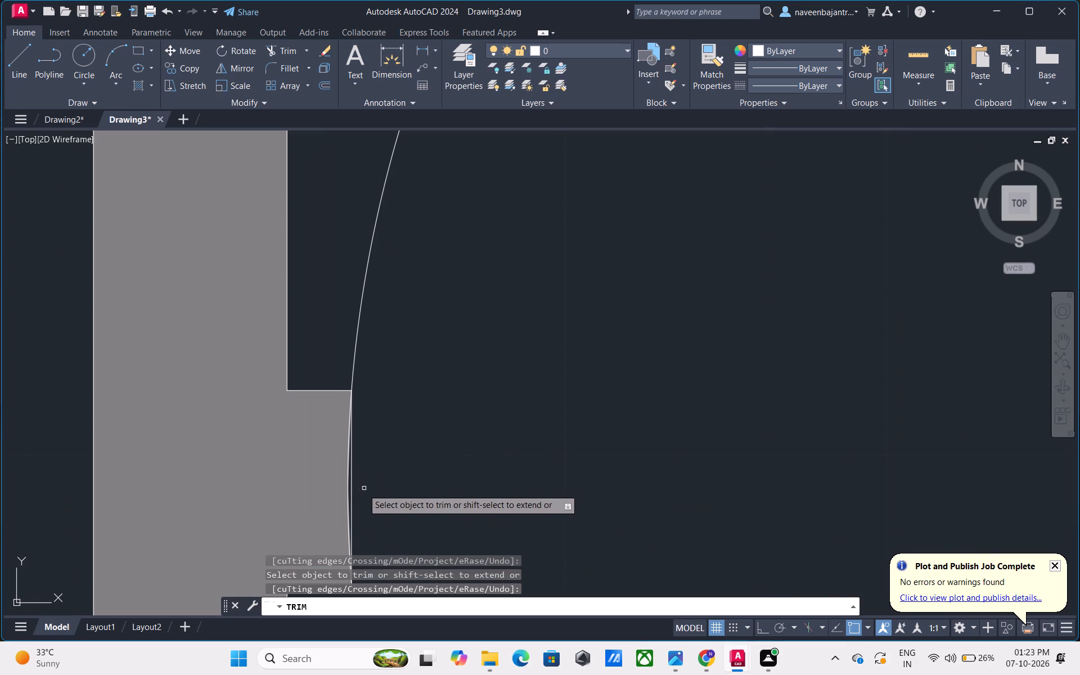
pyautogui.click(353, 497)
# Trim the straight wall-end line that overlaps the door swing arc at the entrance door in the outer wall beside the stairs.
pyautogui.scroll(-3, 353, 497)
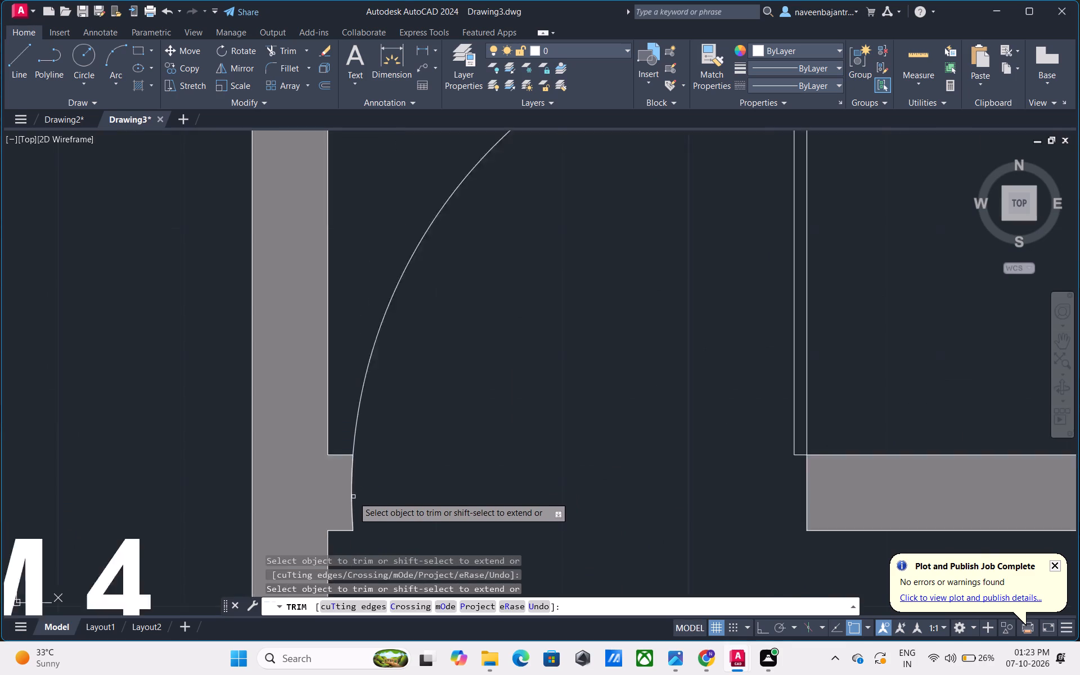
pyautogui.scroll(-5, 357, 493)
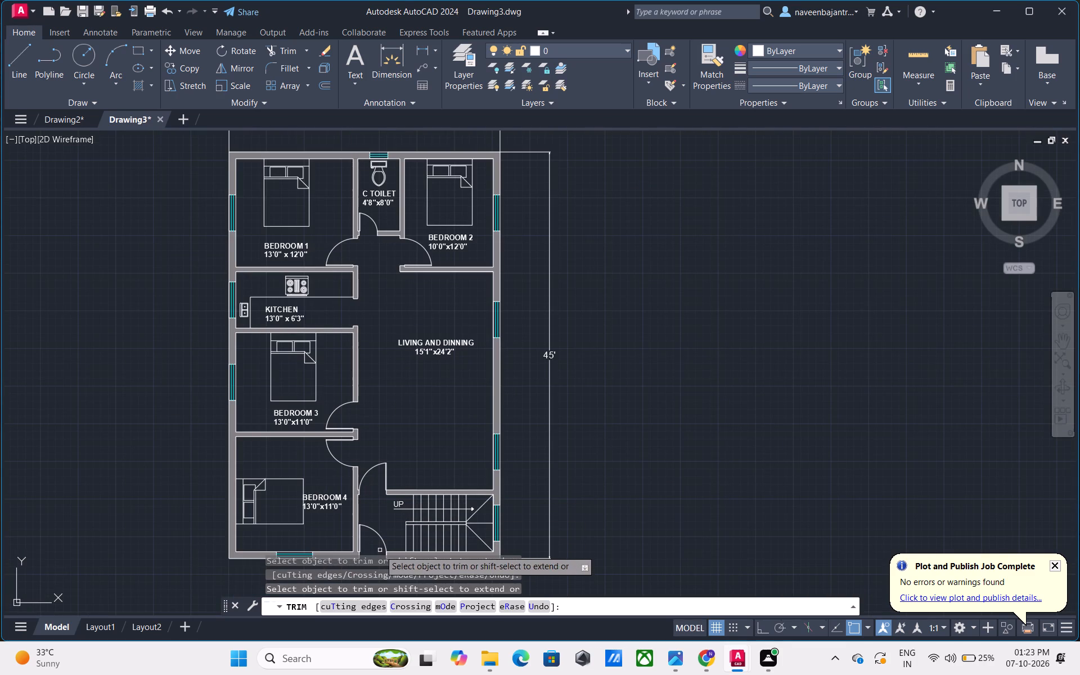
pyautogui.moveTo(380, 550); pyautogui.dragTo(373, 402, button='middle')
pyautogui.scroll(6, 373, 402)
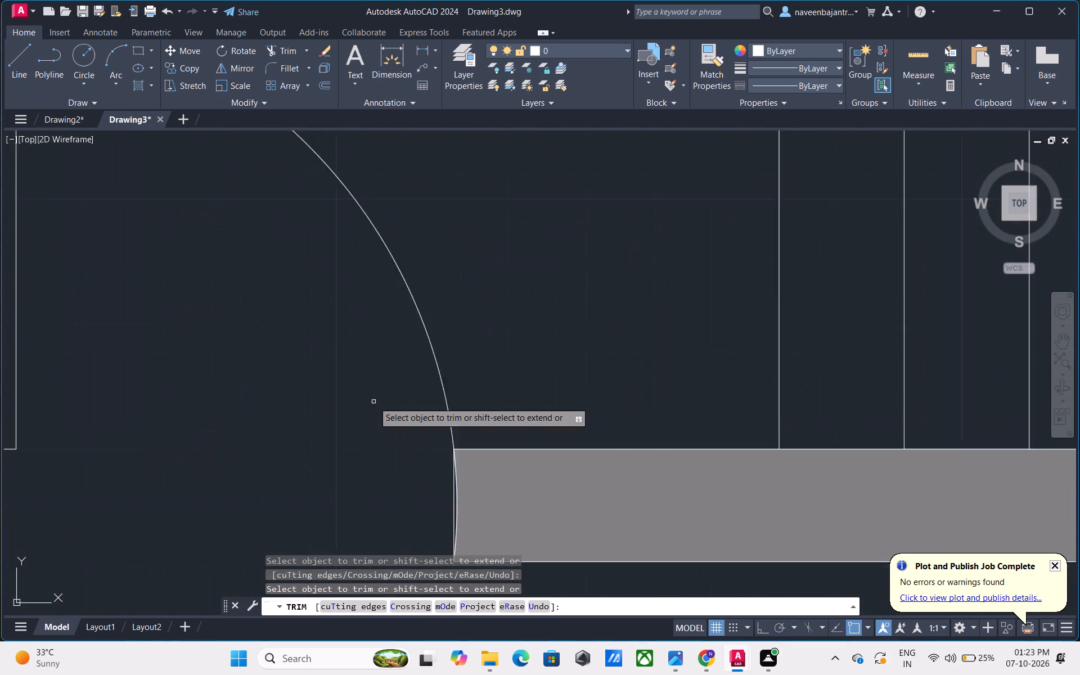
pyautogui.scroll(2, 373, 402)
pyautogui.click(574, 571)
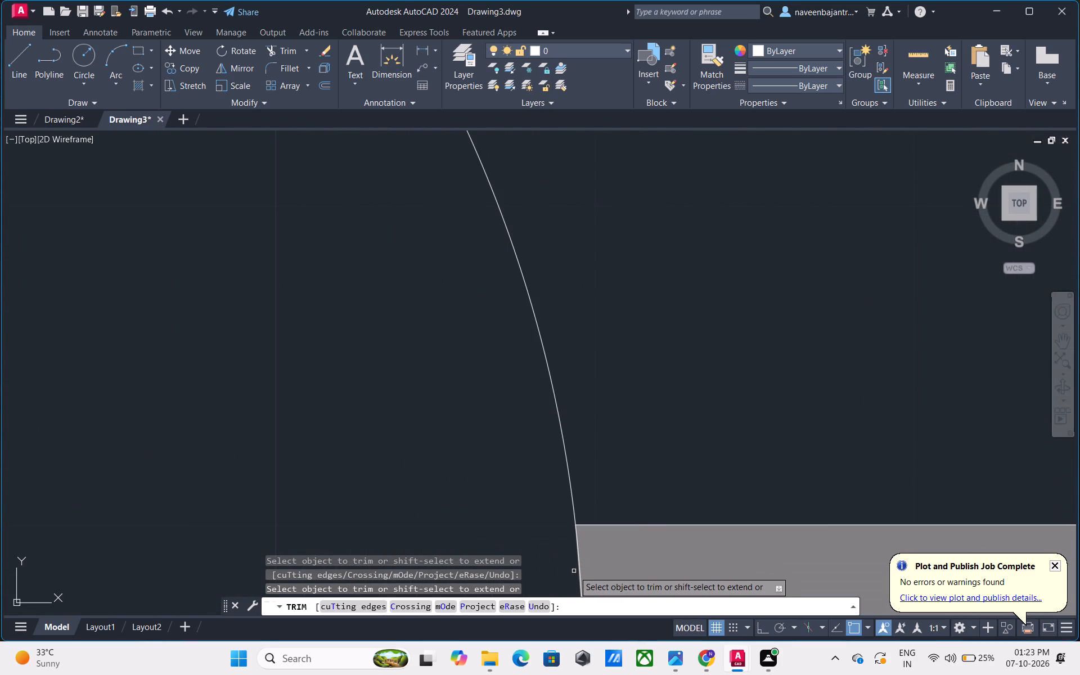
# Inspect the door openings and the whole 30' by 45' floor plan for leftover overlapping lines, ending the Trim command.
pyautogui.scroll(-7, 574, 571)
pyautogui.scroll(-1, 590, 513)
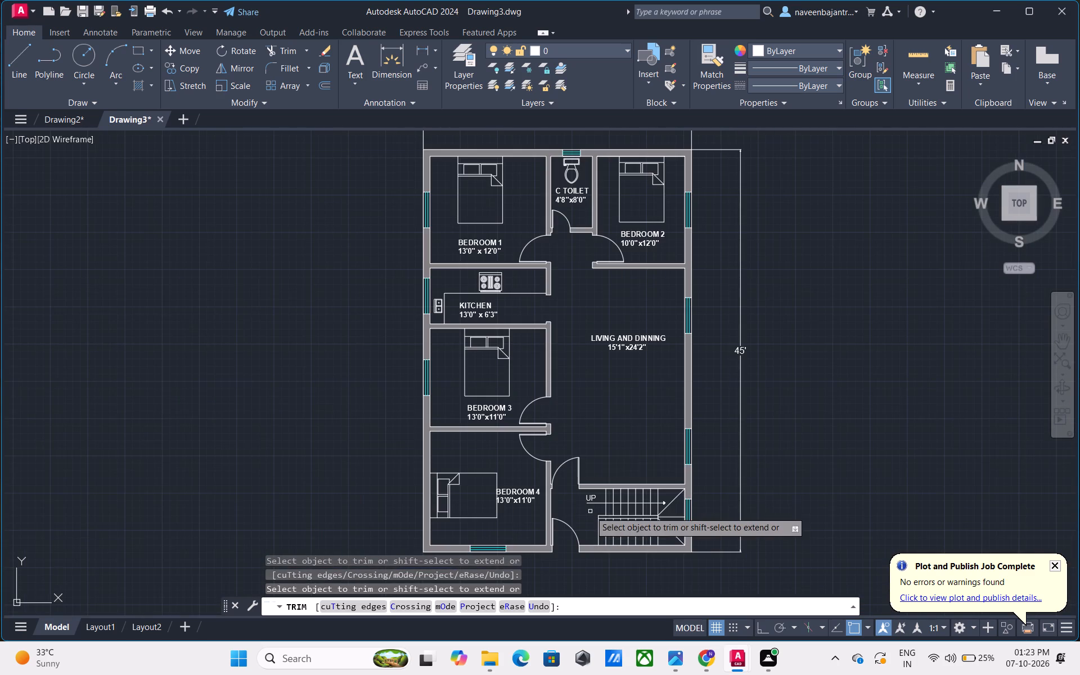
pyautogui.scroll(2, 601, 235)
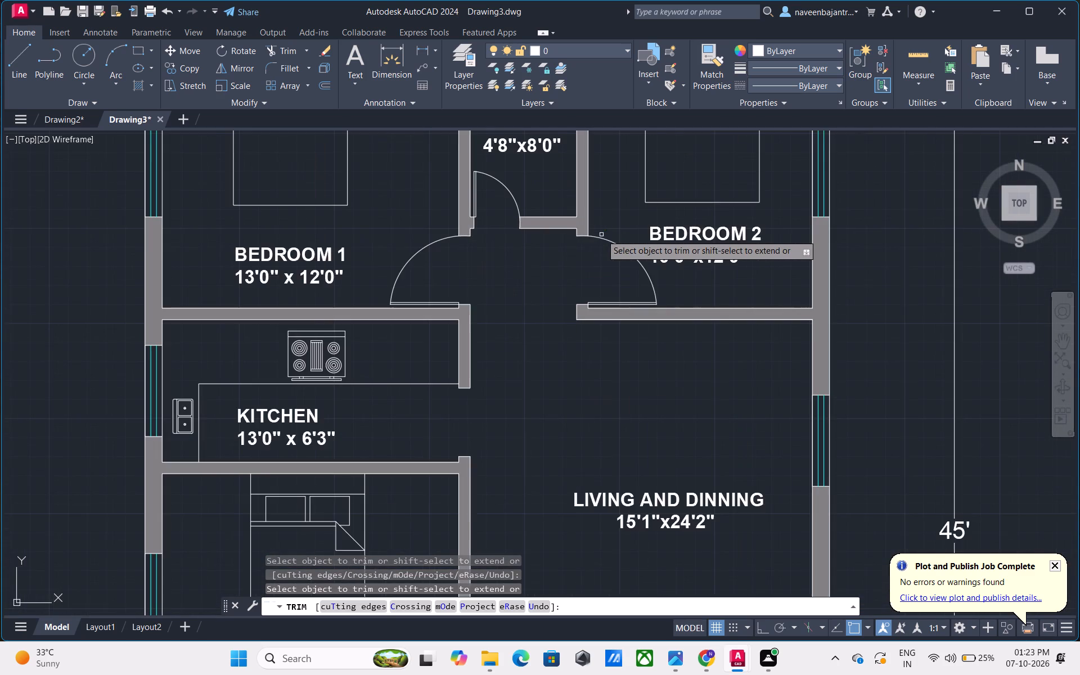
pyautogui.scroll(3, 601, 235)
pyautogui.scroll(-4, 597, 240)
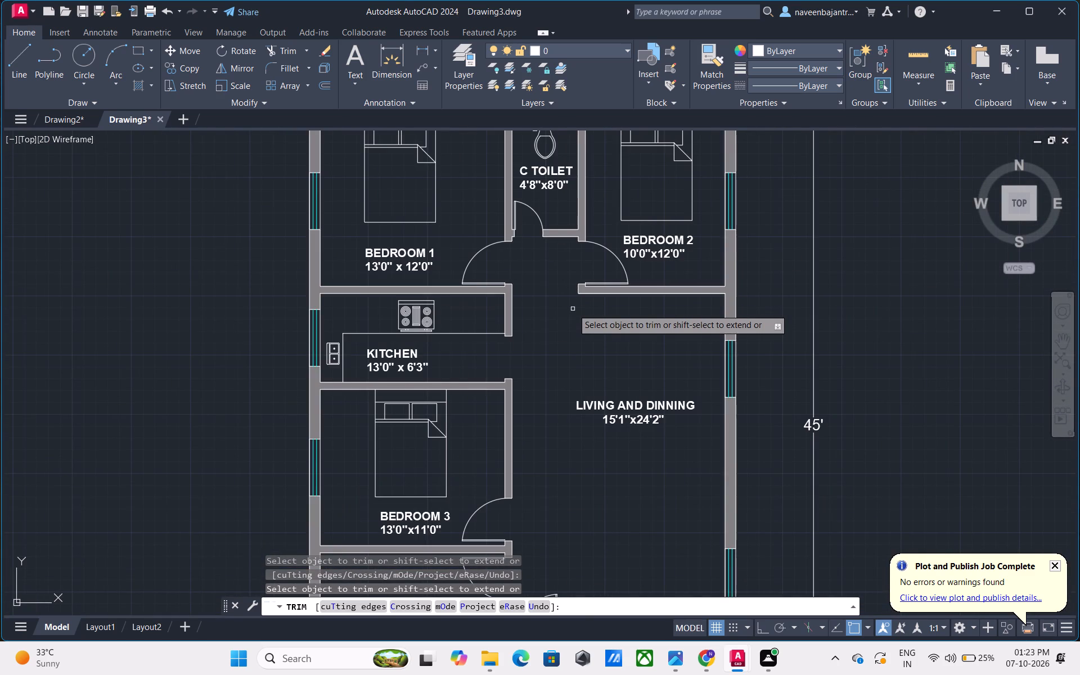
pyautogui.moveTo(573, 310); pyautogui.dragTo(472, 281, button='middle')
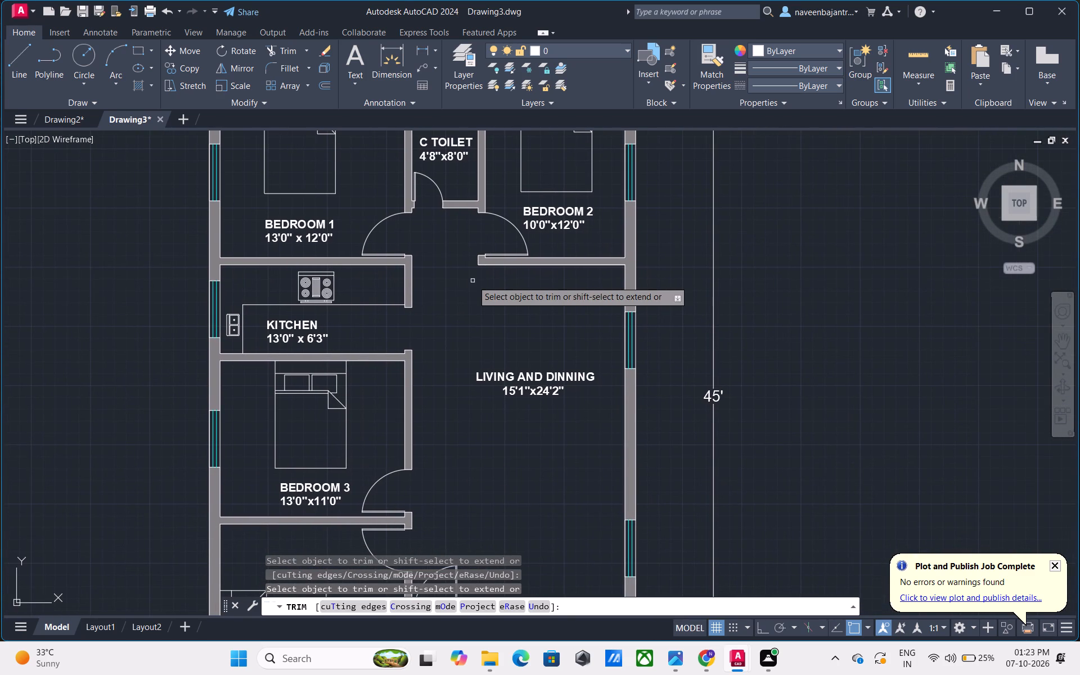
pyautogui.scroll(-1, 472, 281)
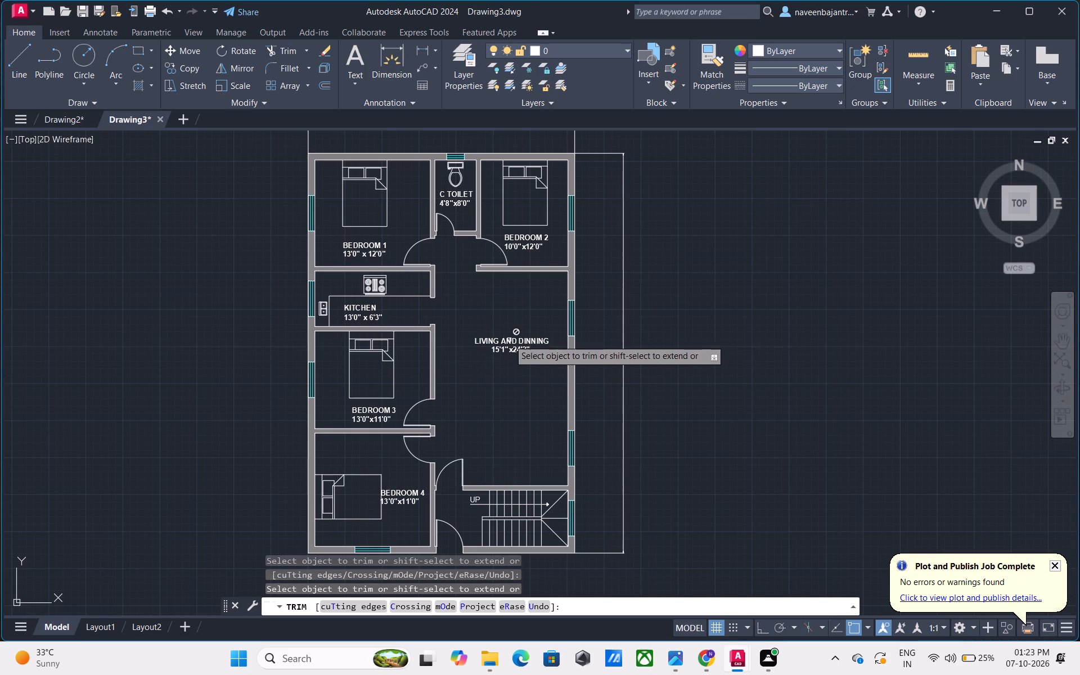
pyautogui.scroll(1, 512, 332)
pyautogui.press('Escape')
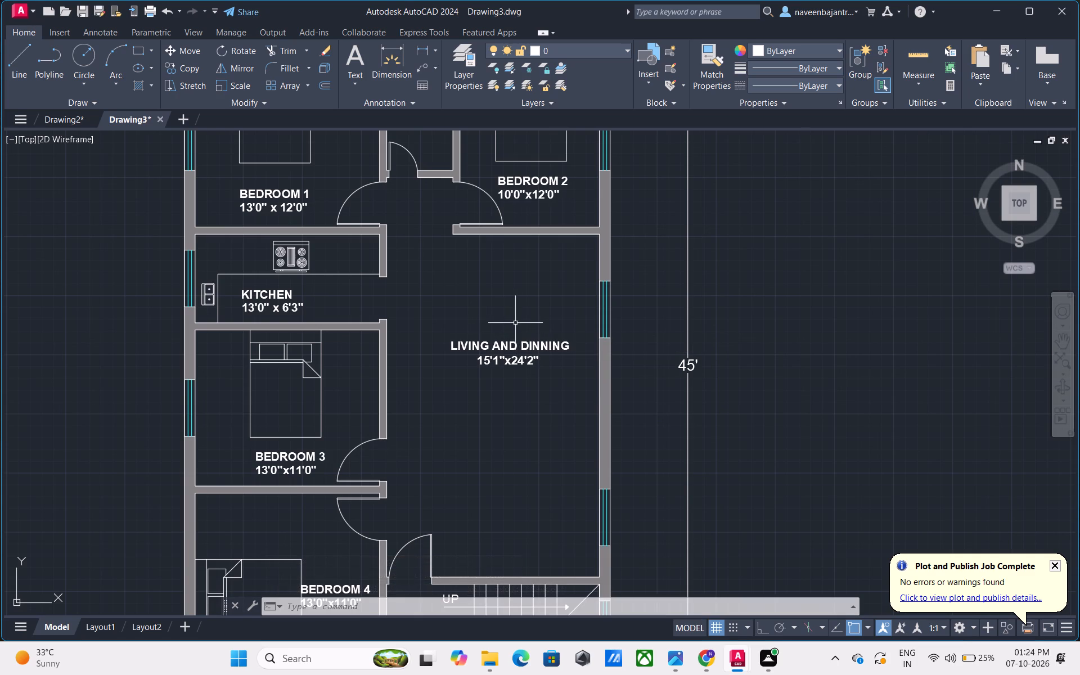
pyautogui.scroll(-1, 516, 322)
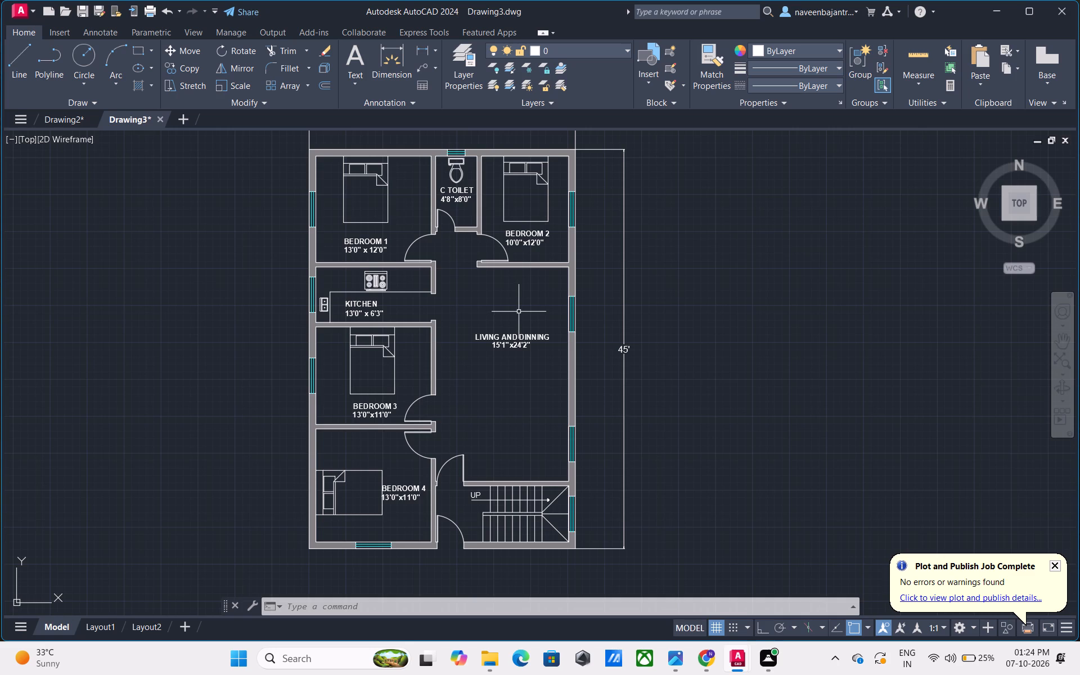
pyautogui.moveTo(517, 316); pyautogui.dragTo(512, 341, button='middle')
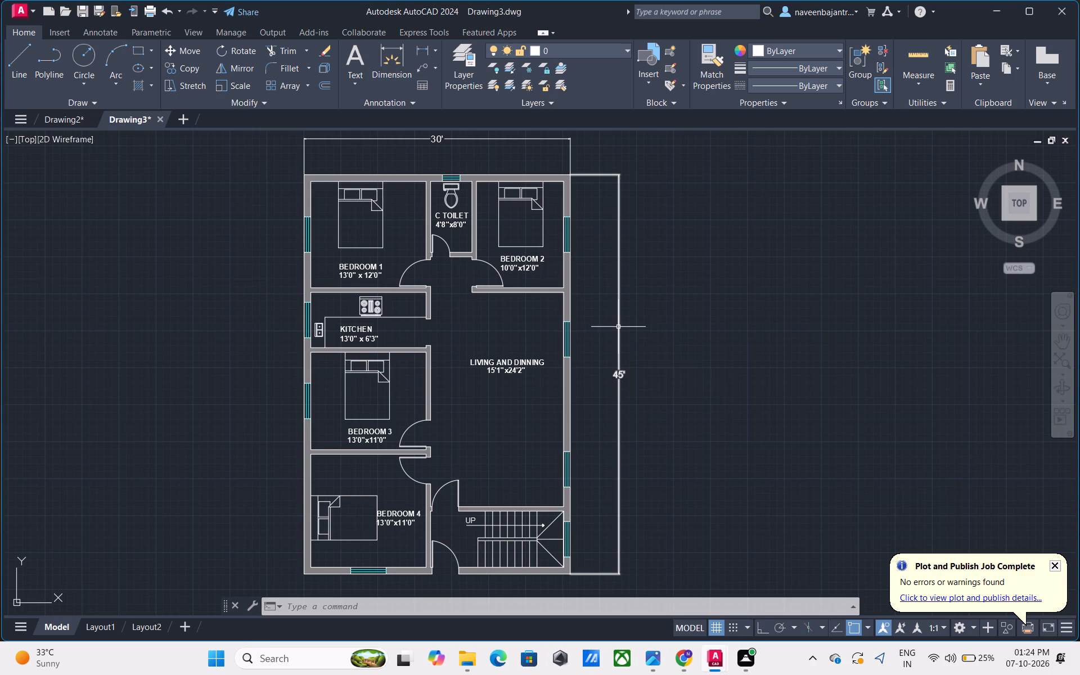
pyautogui.scroll(1, 618, 324)
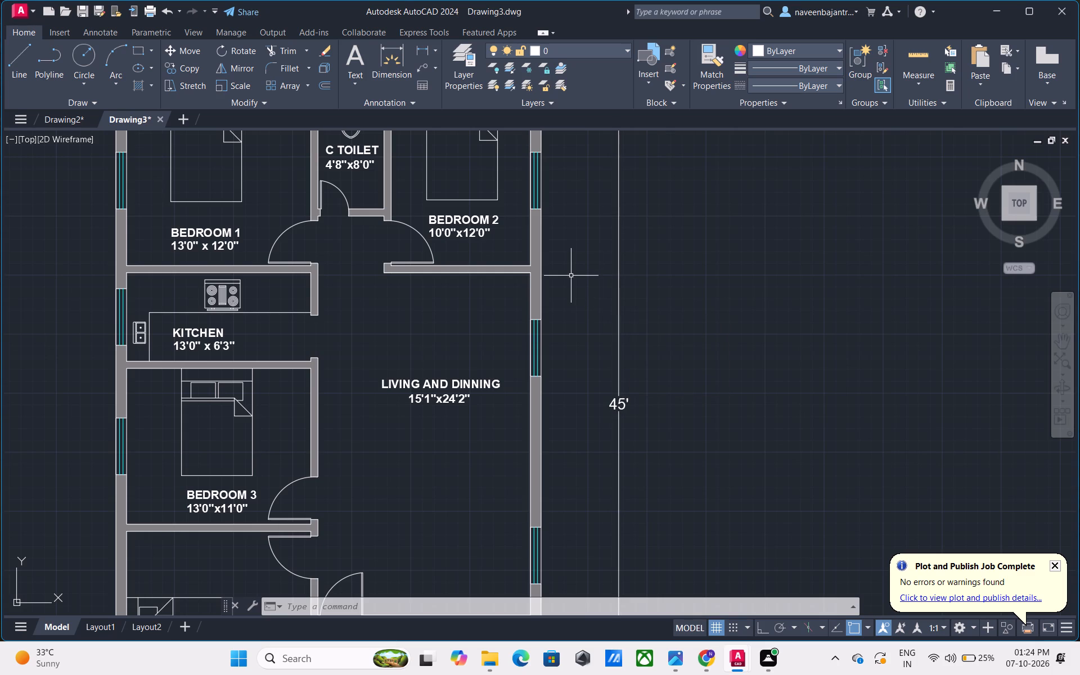
pyautogui.scroll(-2, 572, 279)
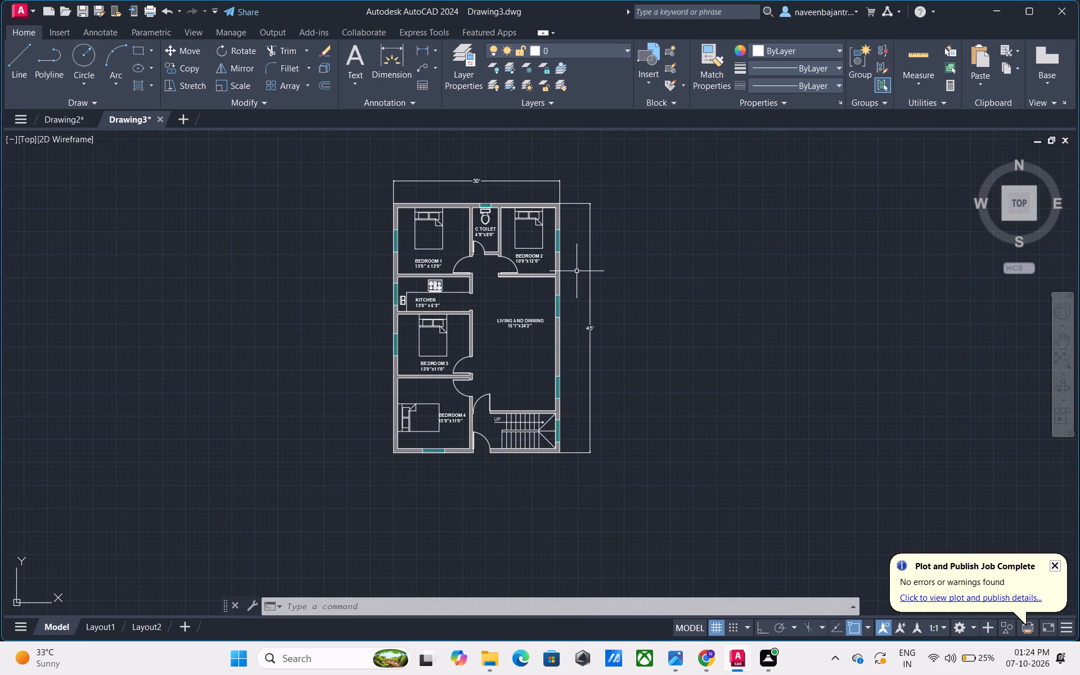
pyautogui.moveTo(577, 271); pyautogui.dragTo(575, 308, button='middle')
pyautogui.scroll(1, 579, 305)
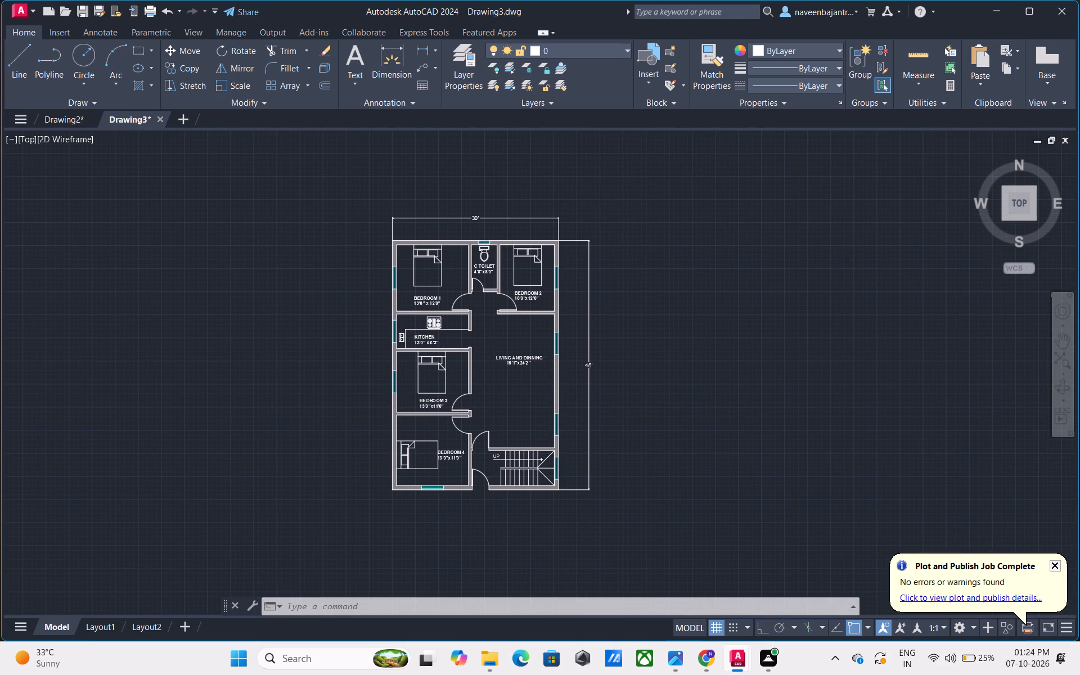
pyautogui.scroll(-1, 579, 305)
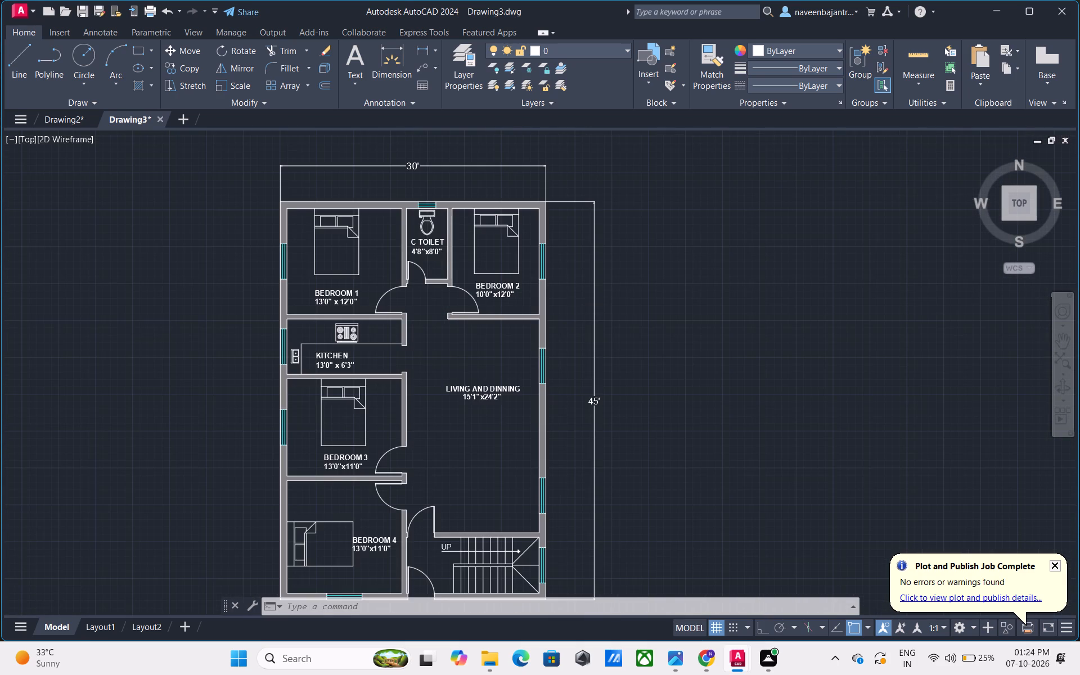
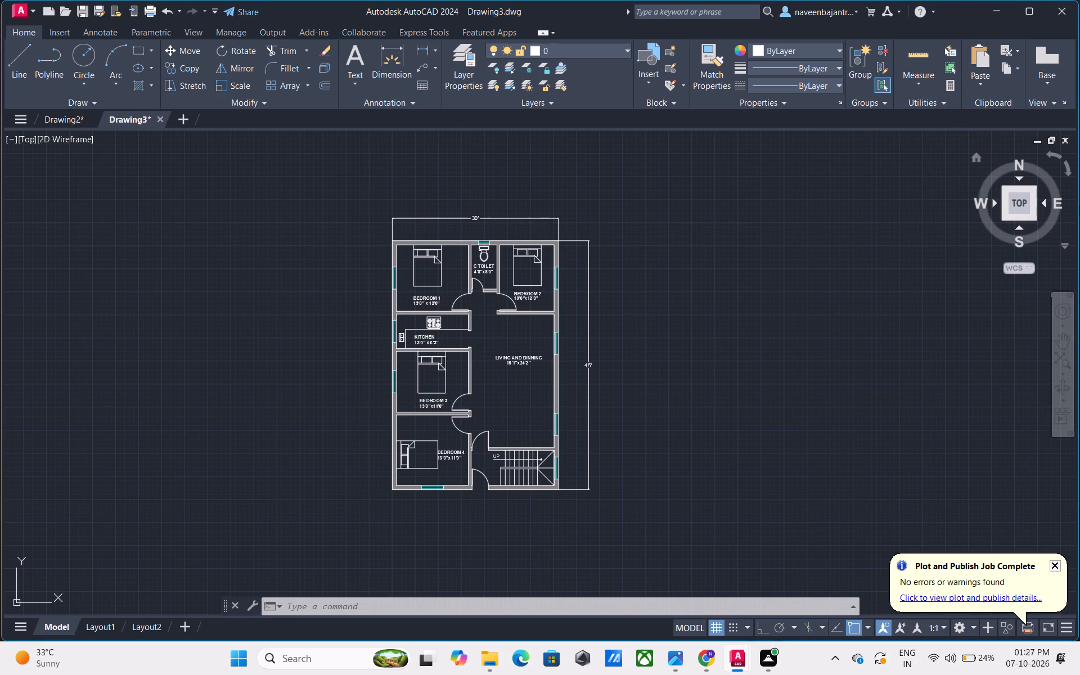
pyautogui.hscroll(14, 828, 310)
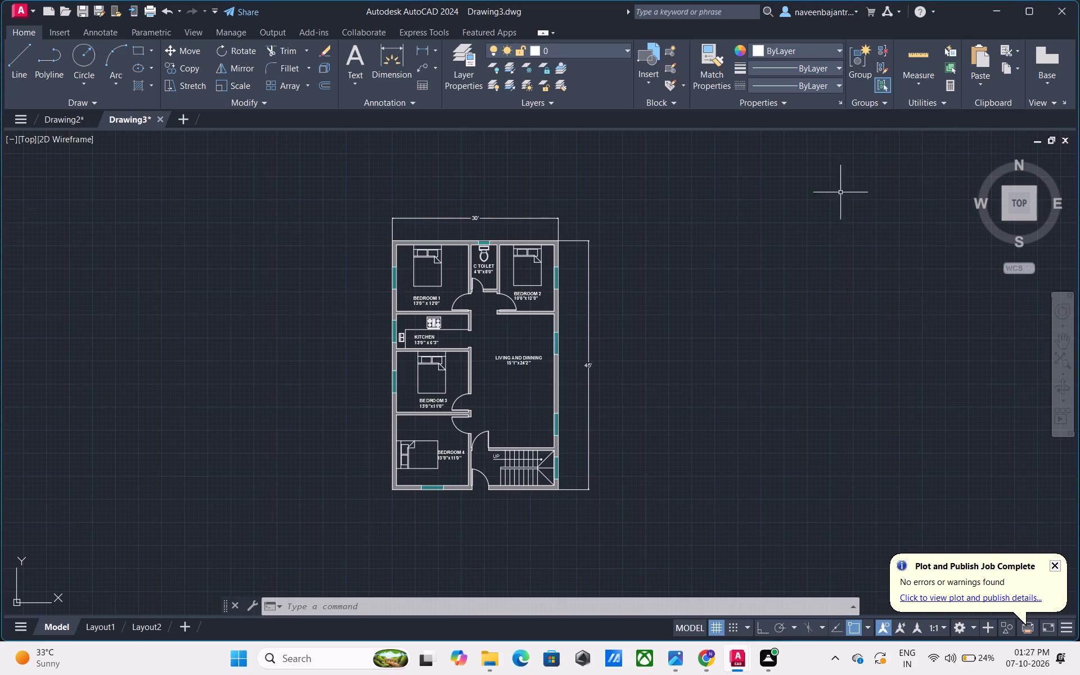
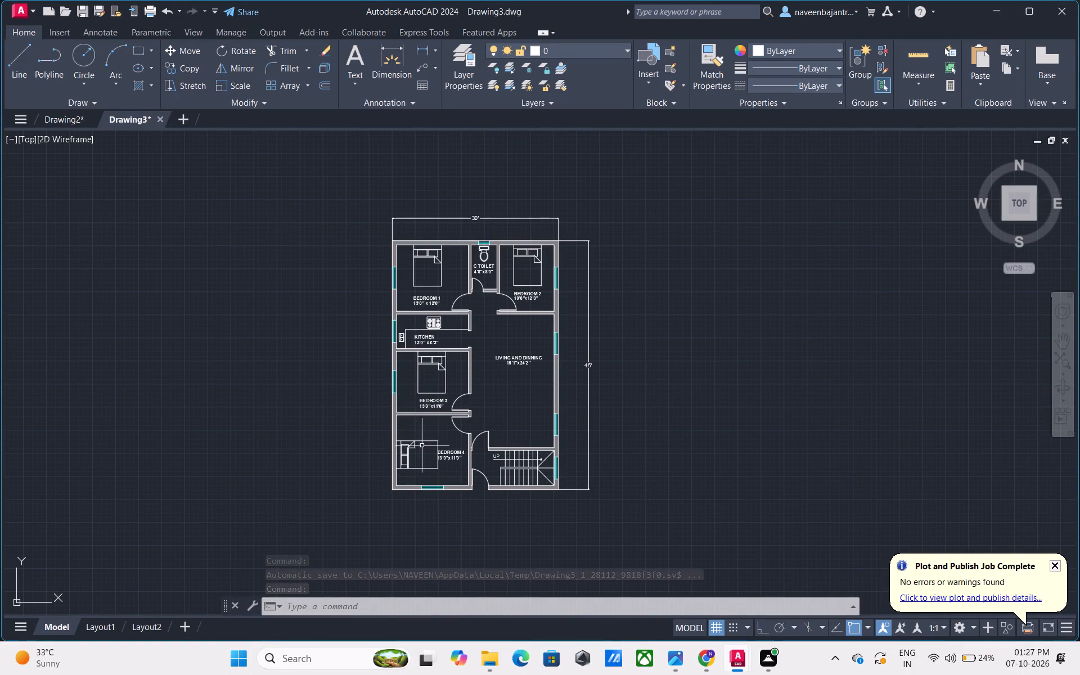
# Review the whole house floor plan in Drawing3, checking the rooms, doors, labels and overall dimensions.
pyautogui.scroll(2, 475, 339)
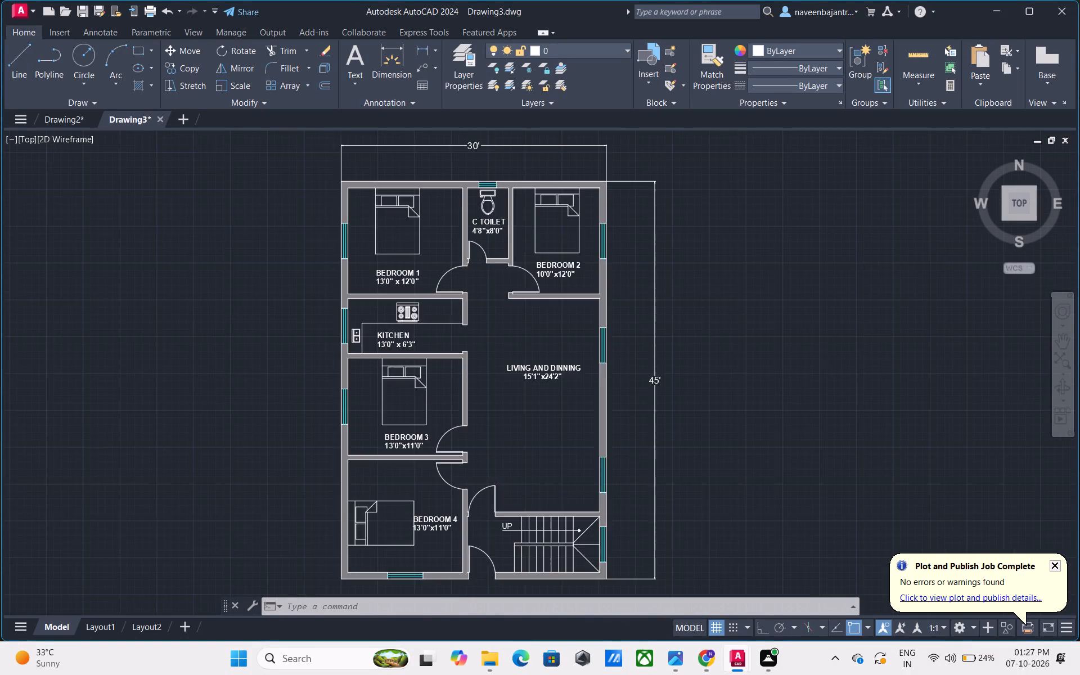
pyautogui.scroll(1, 475, 339)
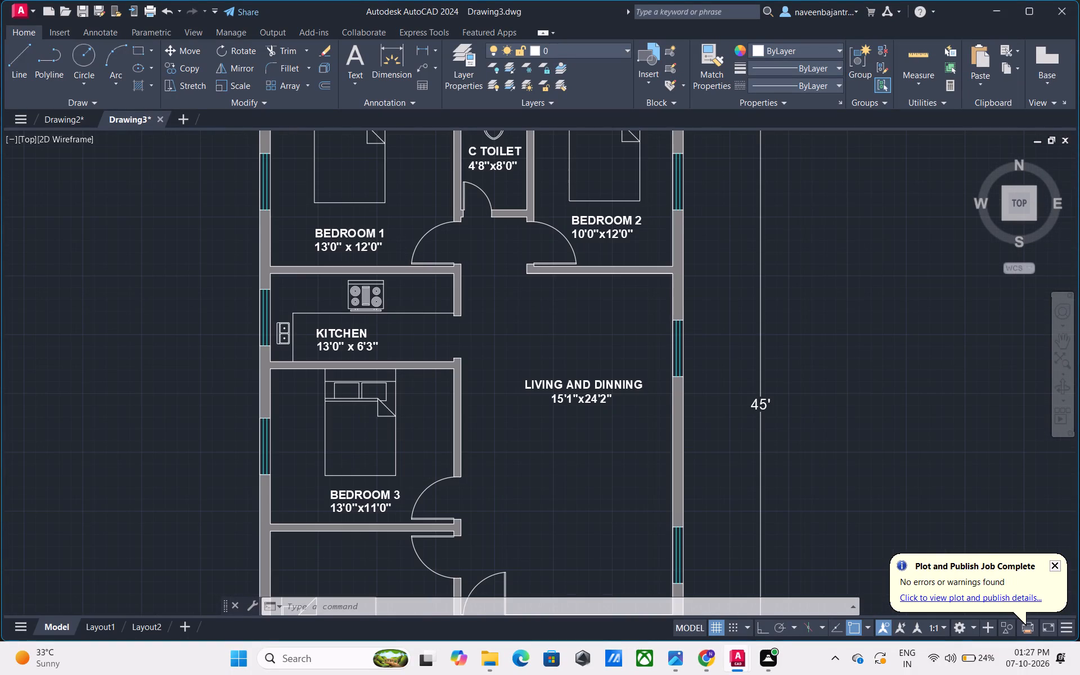
pyautogui.scroll(-2, 475, 339)
pyautogui.moveTo(552, 339); pyautogui.dragTo(537, 343, button='middle')
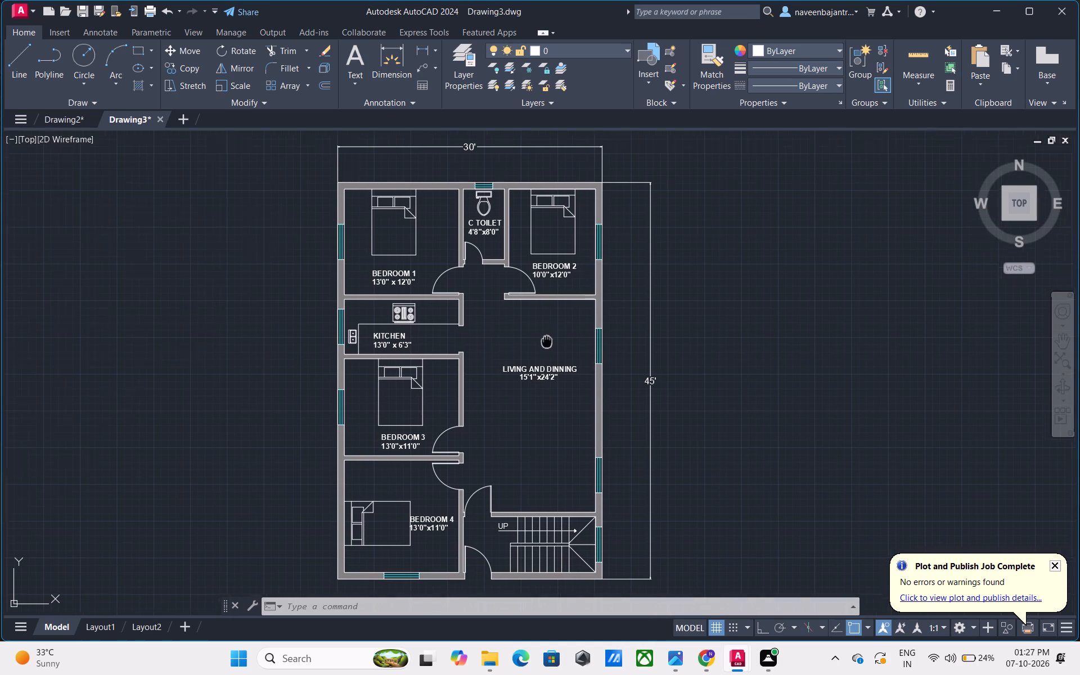
pyautogui.moveTo(537, 343); pyautogui.dragTo(514, 348, button='middle')
pyautogui.scroll(-1, 514, 340)
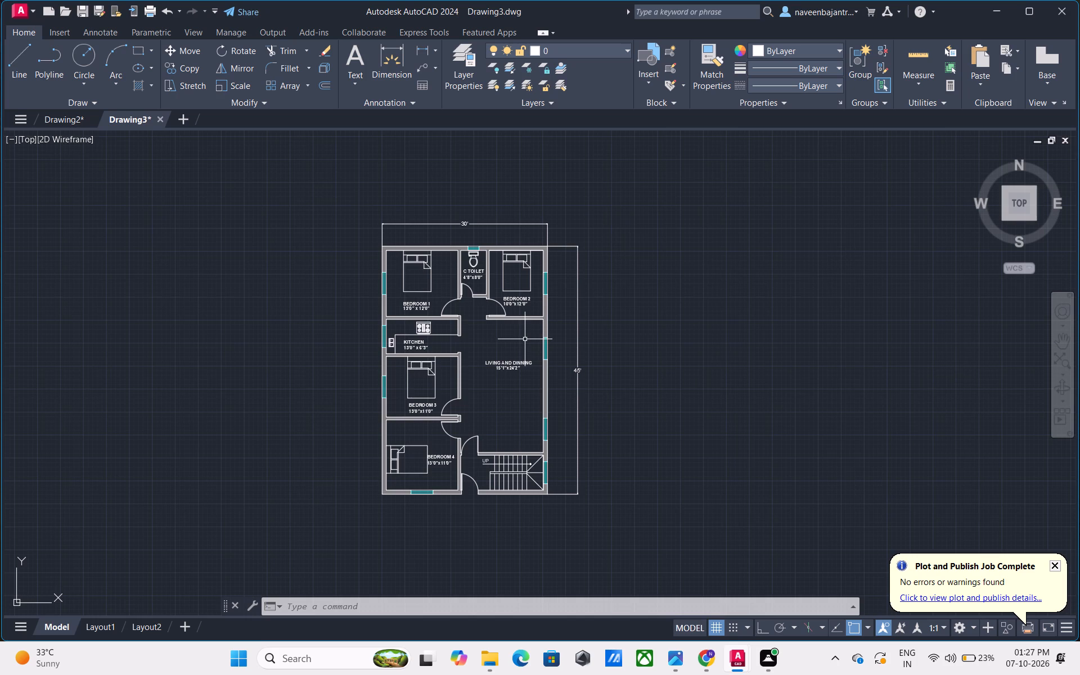
pyautogui.scroll(2, 525, 340)
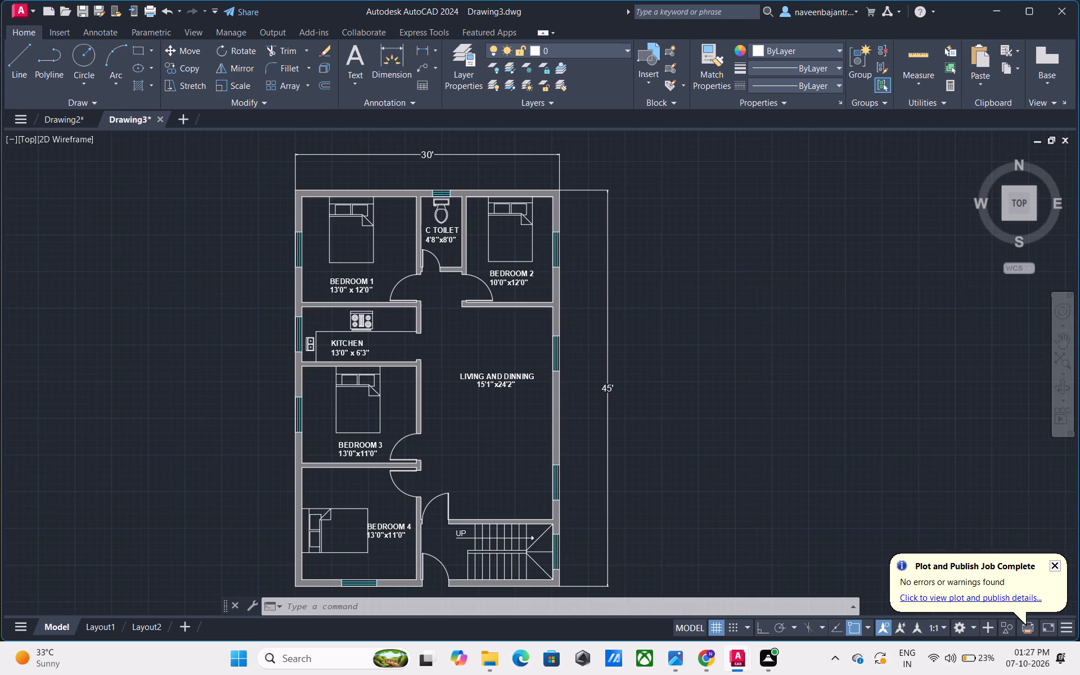
pyautogui.scroll(-2, 525, 340)
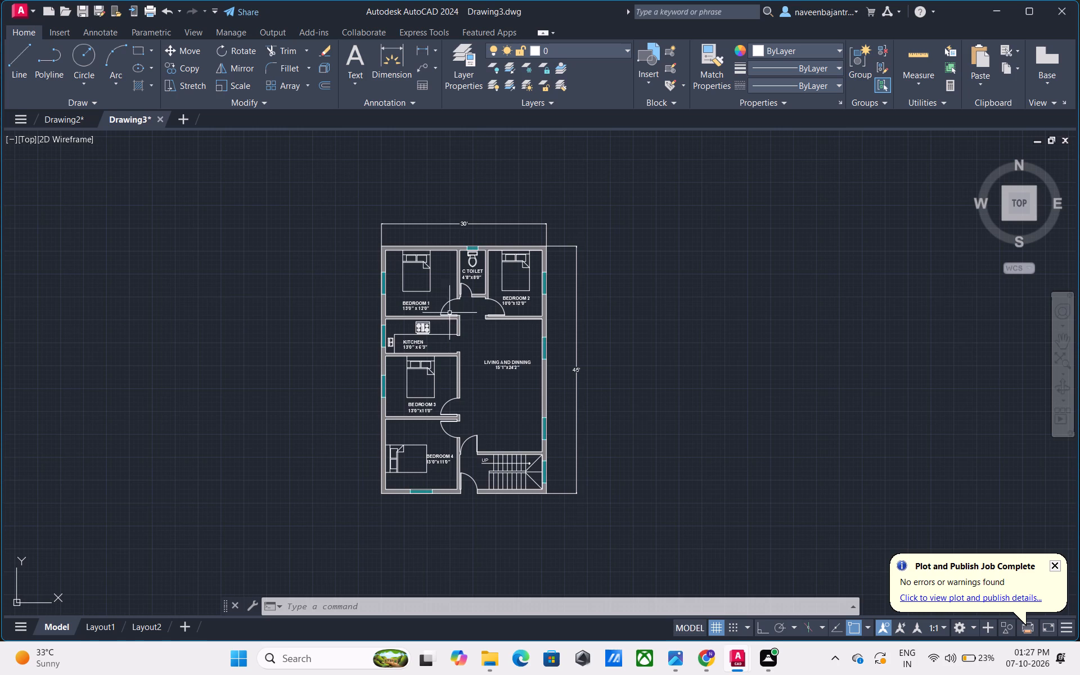
pyautogui.scroll(1, 434, 325)
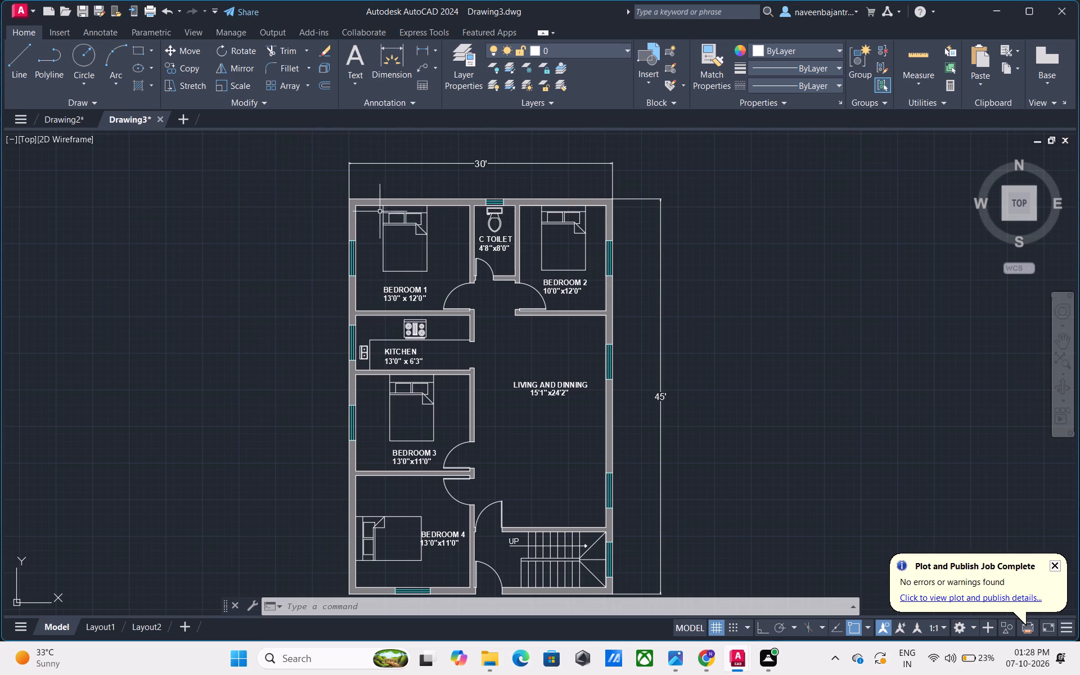
pyautogui.moveTo(519, 332); pyautogui.dragTo(488, 335, button='middle')
pyautogui.scroll(-1, 487, 331)
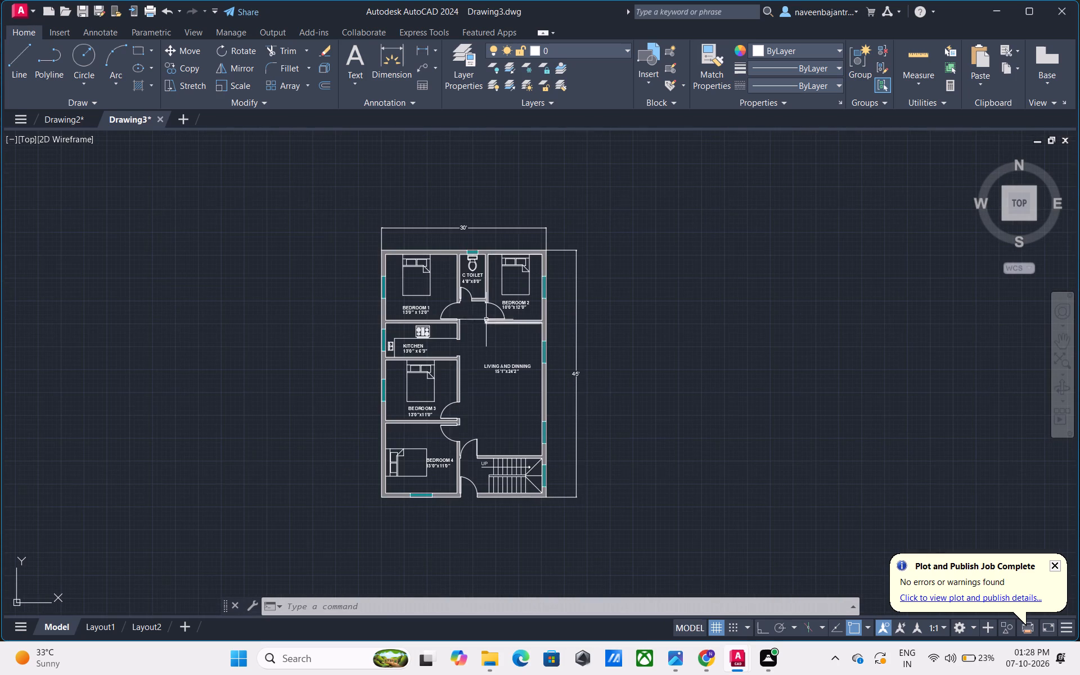
# Switch to Drawing2 and look over its floor plan.
pyautogui.click(59, 115)
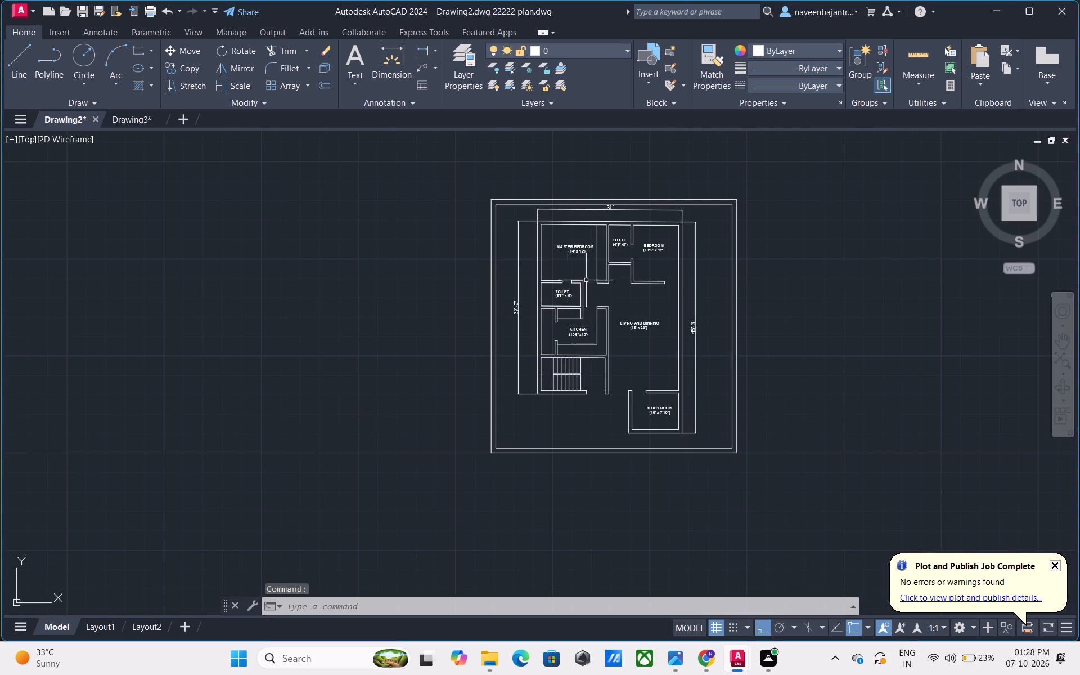
pyautogui.scroll(3, 695, 246)
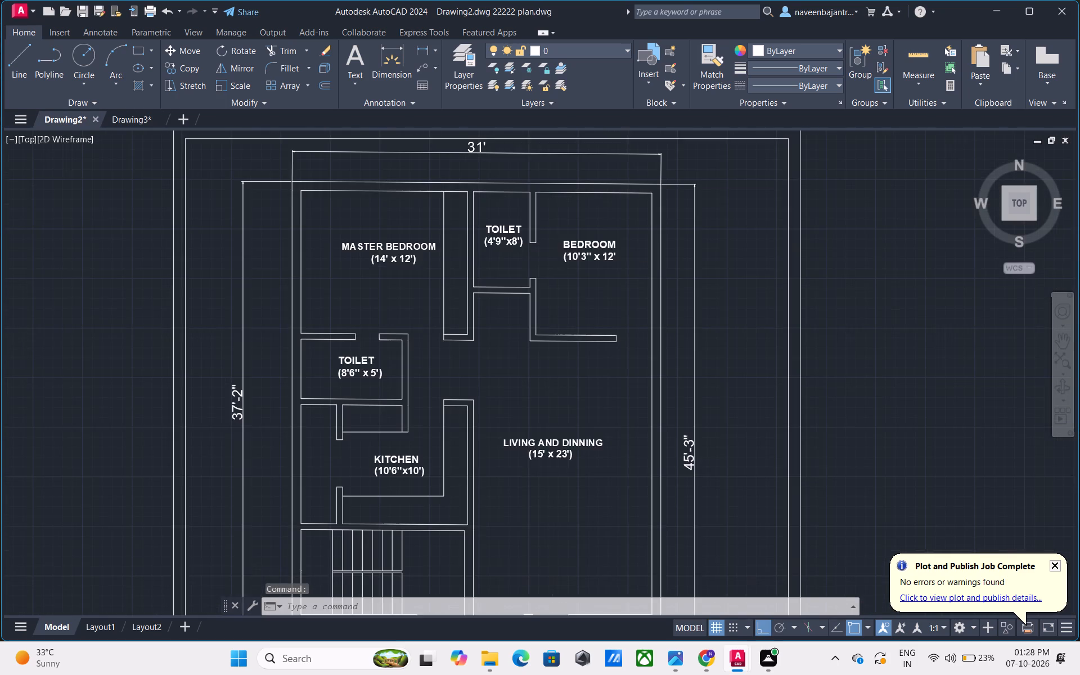
pyautogui.scroll(-2, 695, 245)
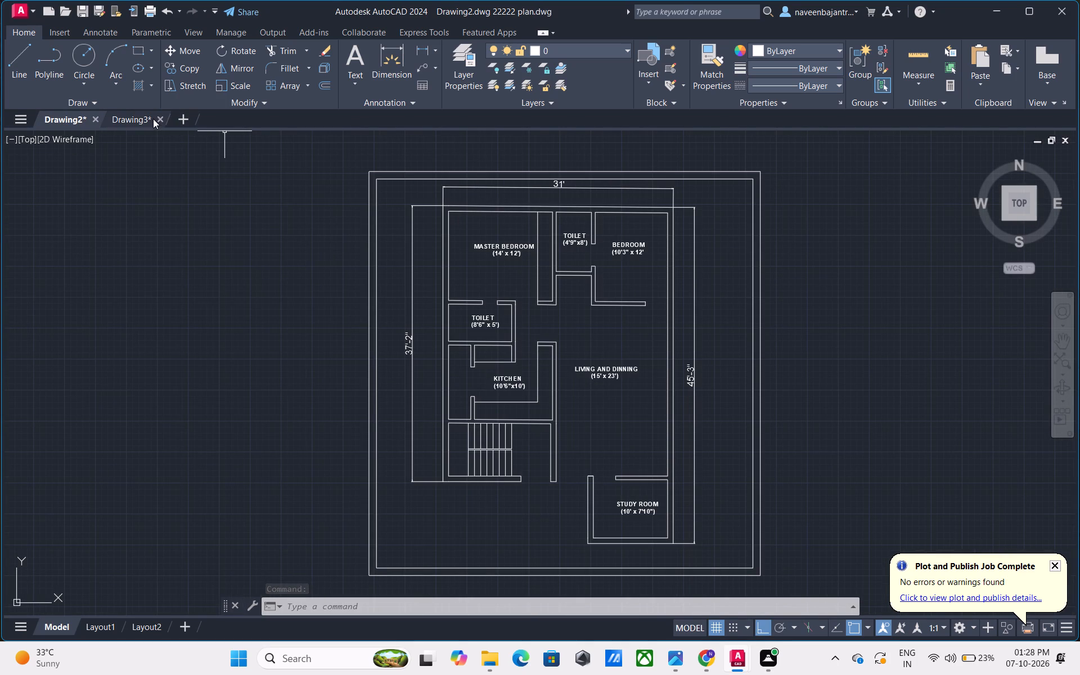
# Return to Drawing3 and inspect the Bedroom 3 and Bedroom 4 doorways, the staircase entrance and the living and dining area.
pyautogui.click(131, 113)
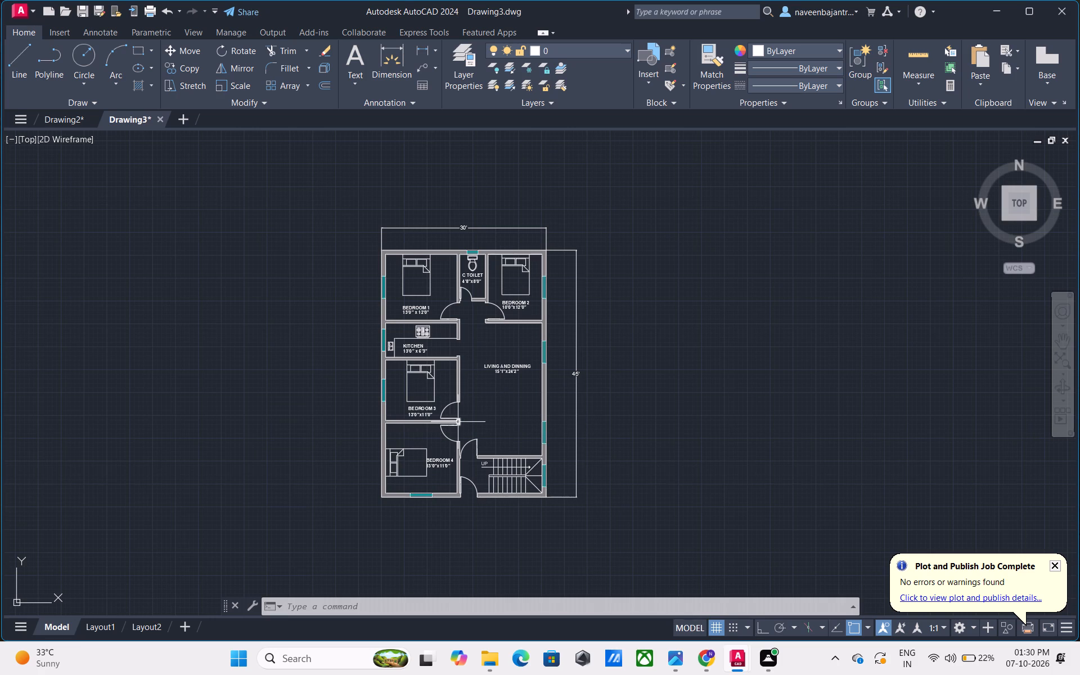
pyautogui.scroll(3, 459, 421)
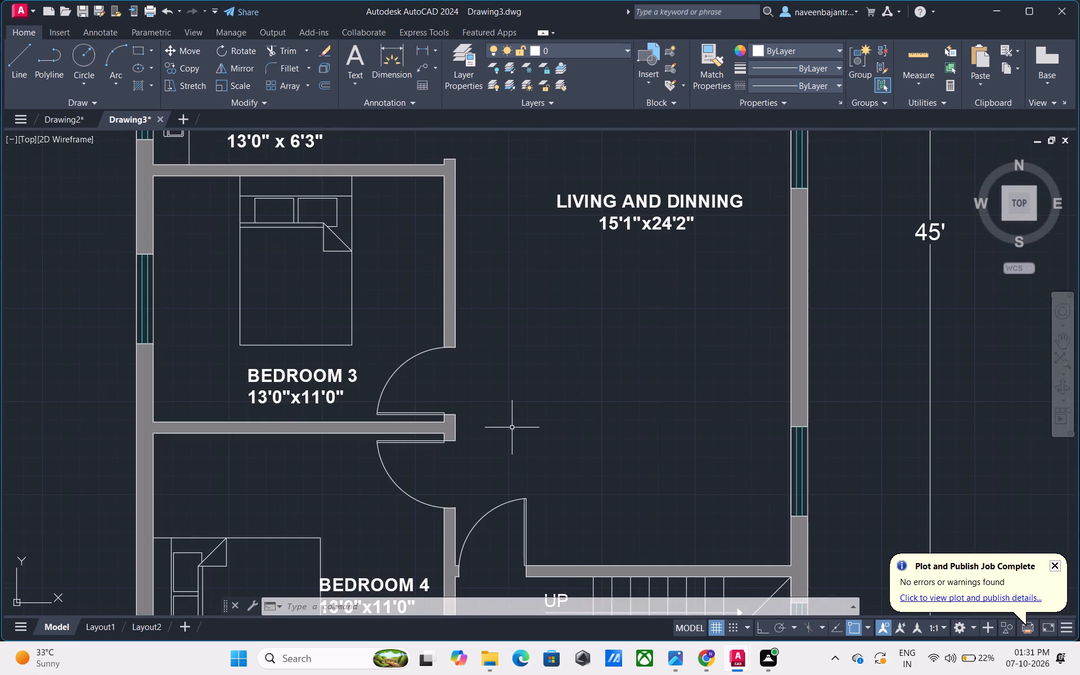
pyautogui.scroll(-2, 512, 429)
pyautogui.moveTo(561, 414); pyautogui.dragTo(518, 441, button='middle')
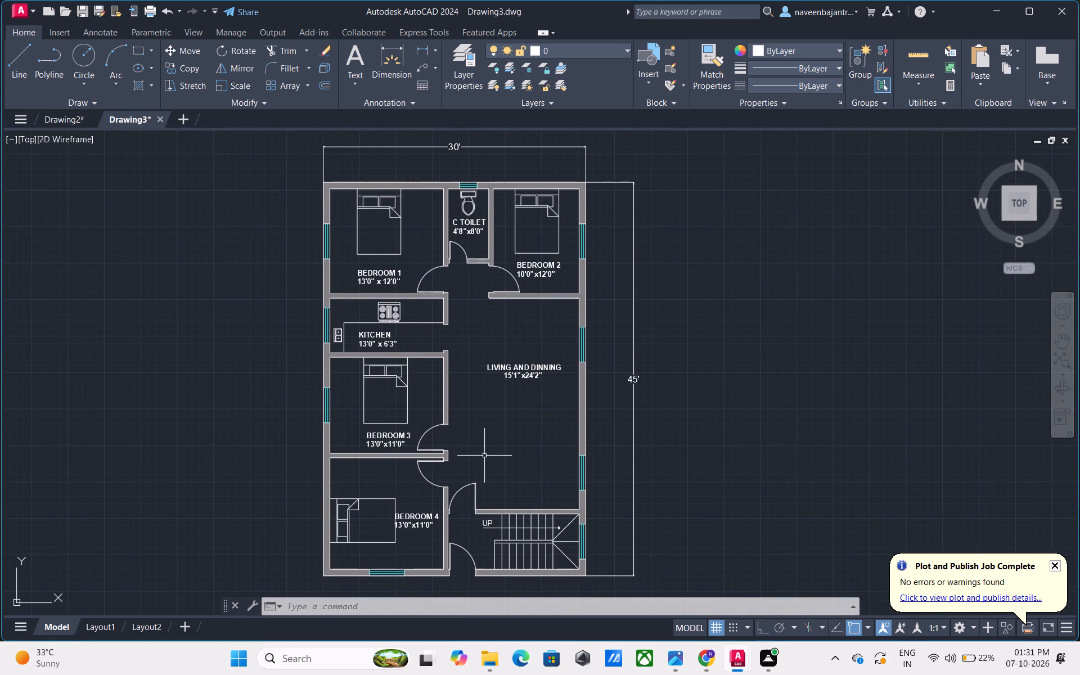
pyautogui.scroll(3, 461, 514)
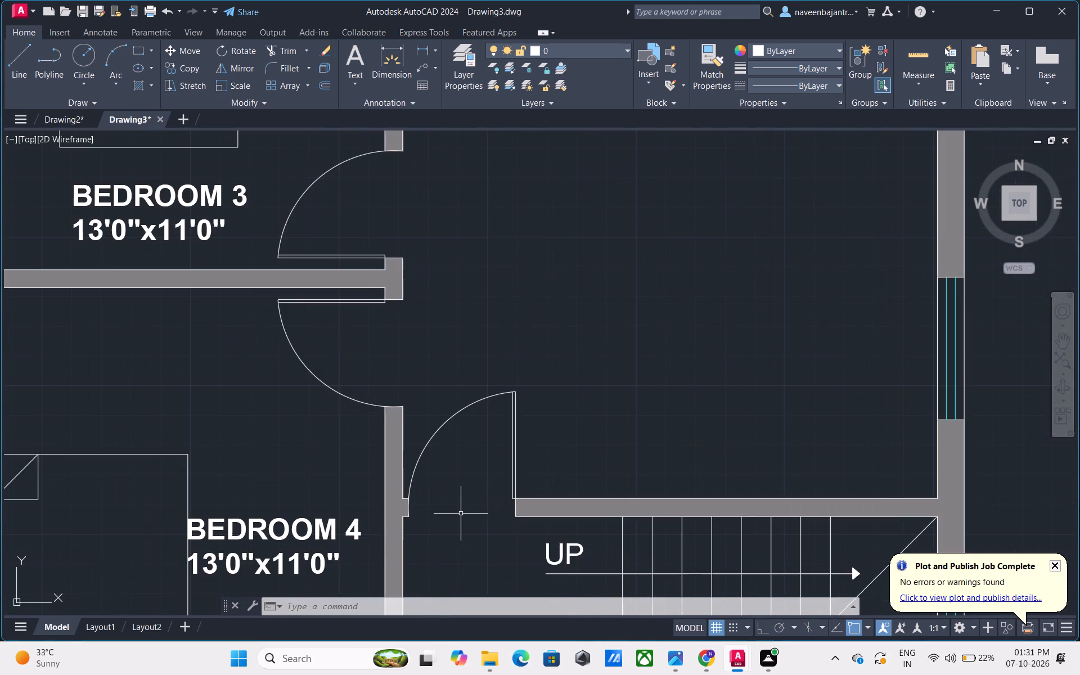
pyautogui.scroll(-4, 461, 514)
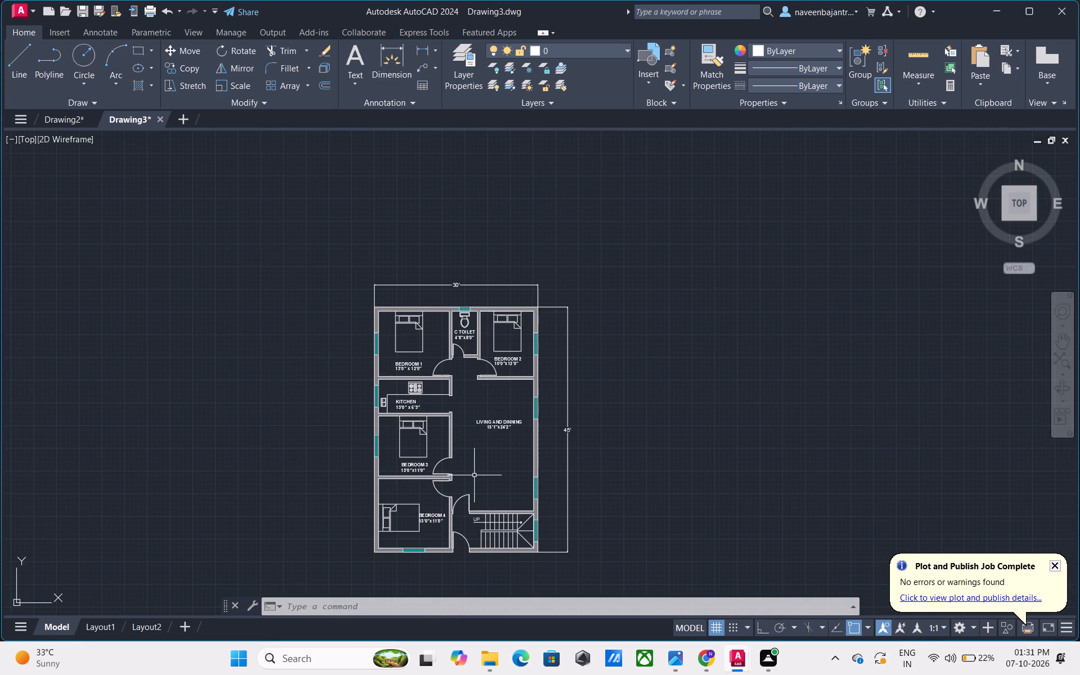
pyautogui.moveTo(479, 472); pyautogui.dragTo(514, 427, button='middle')
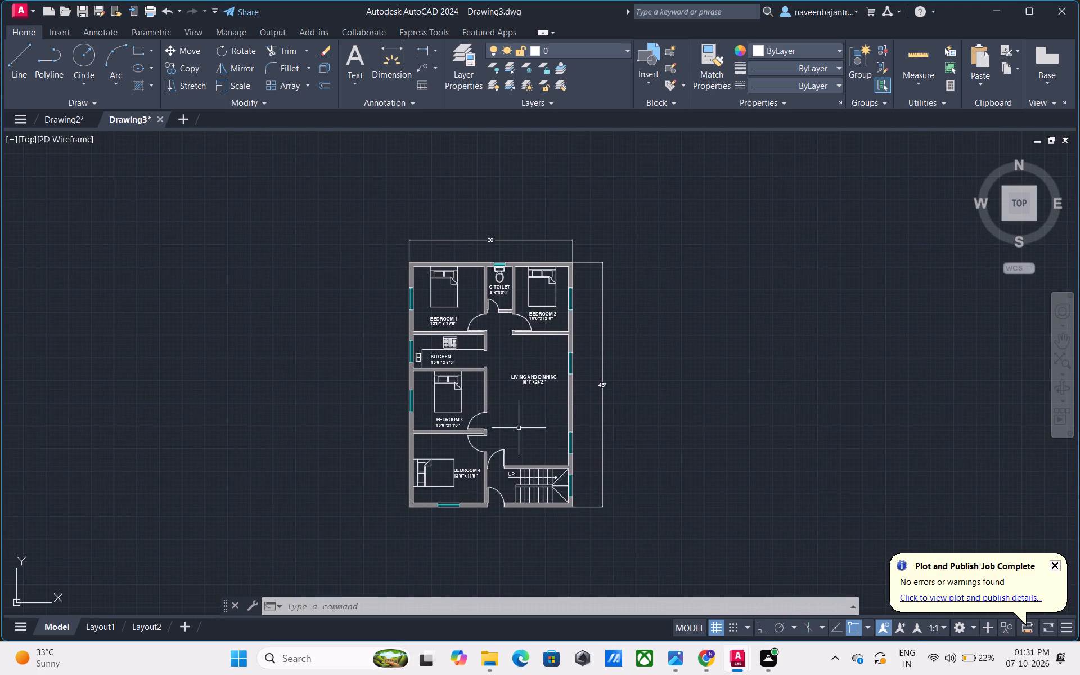
pyautogui.scroll(1, 524, 427)
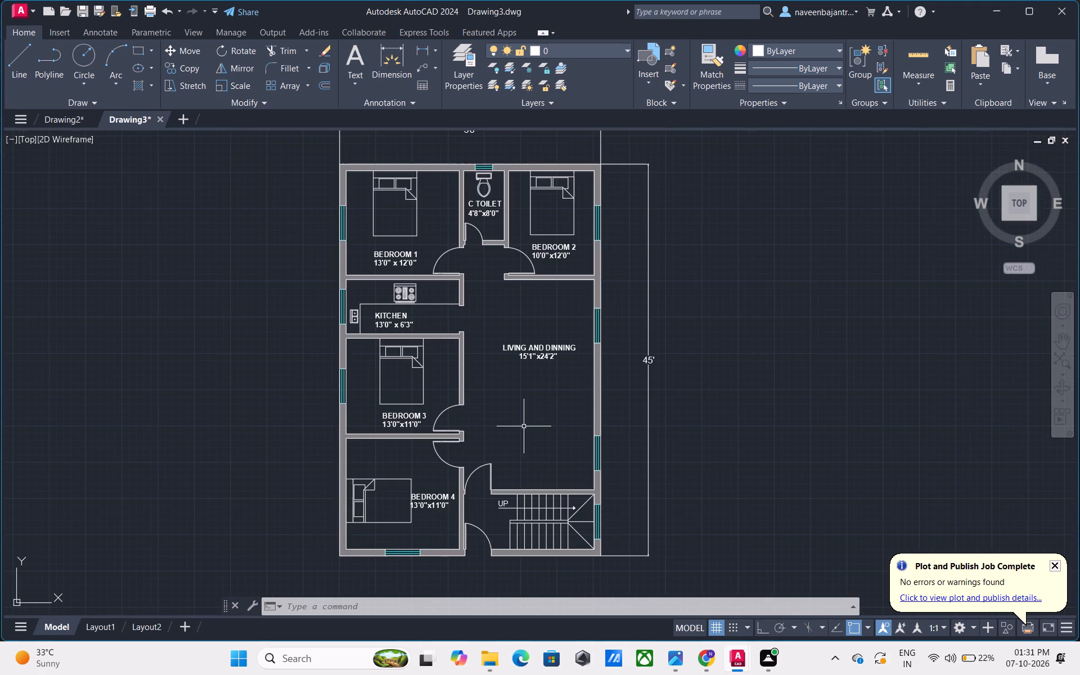
pyautogui.moveTo(528, 422); pyautogui.dragTo(532, 430, button='middle')
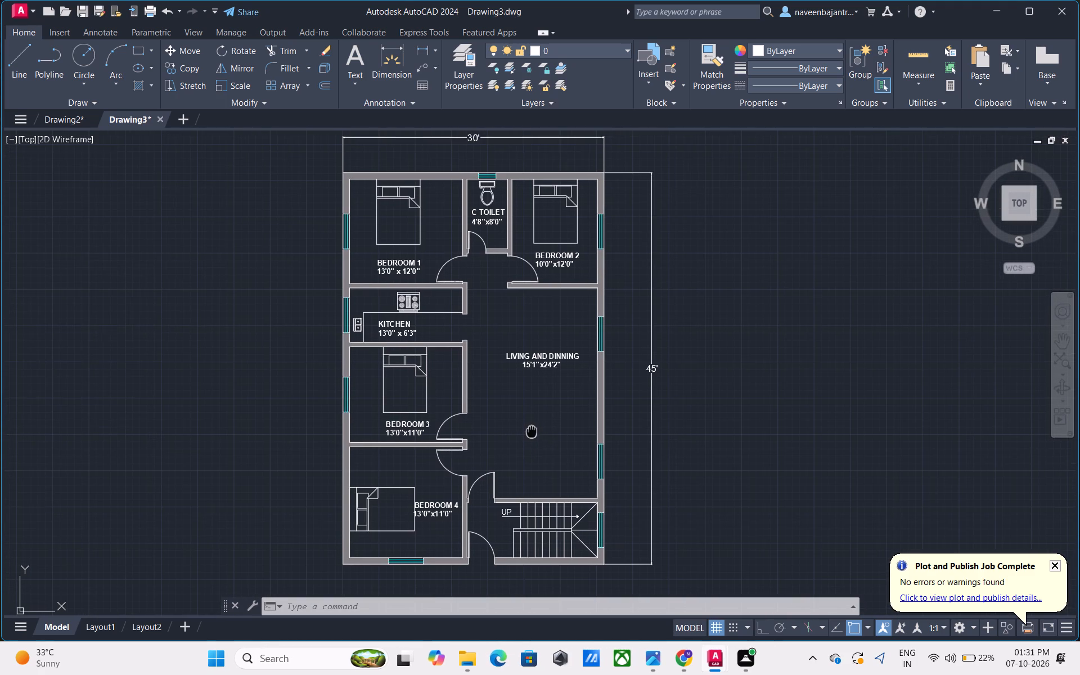
pyautogui.moveTo(532, 430); pyautogui.dragTo(535, 440, button='middle')
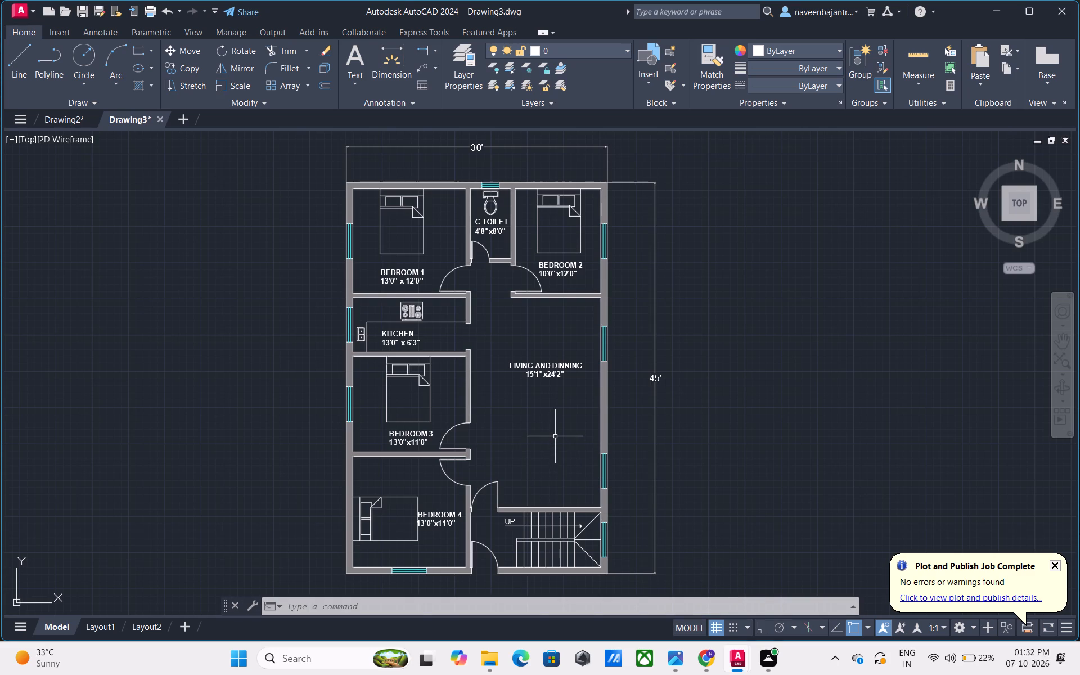
pyautogui.scroll(3, 555, 436)
pyautogui.scroll(-1, 555, 436)
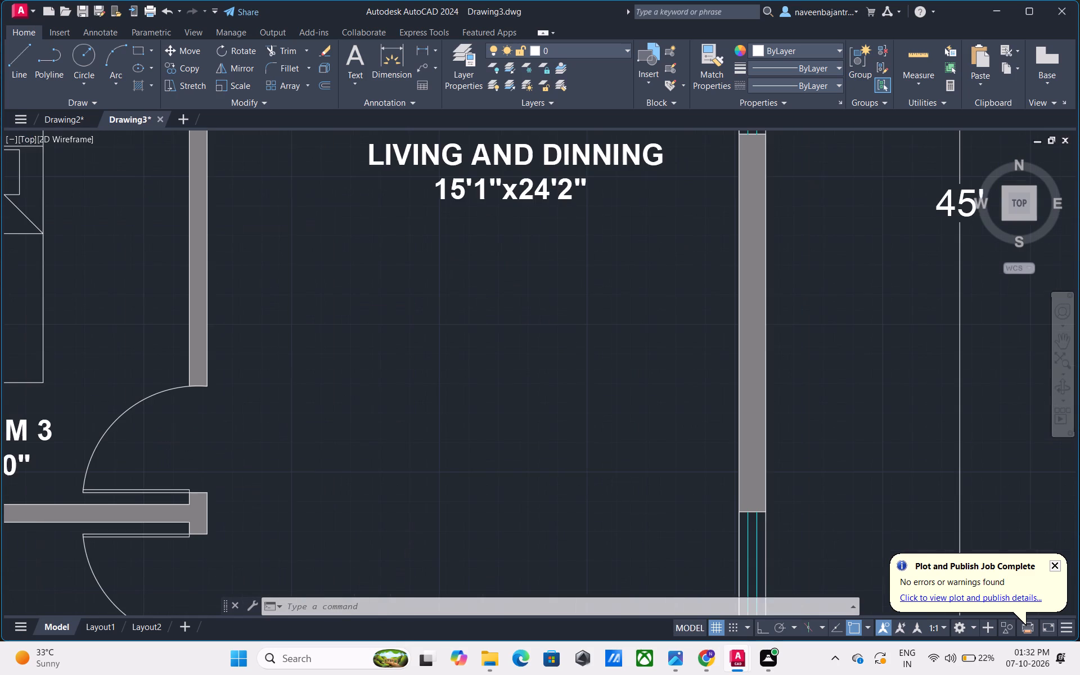
pyautogui.moveTo(424, 402); pyautogui.dragTo(473, 430, button='middle')
pyautogui.moveTo(527, 455); pyautogui.dragTo(522, 453, button='middle')
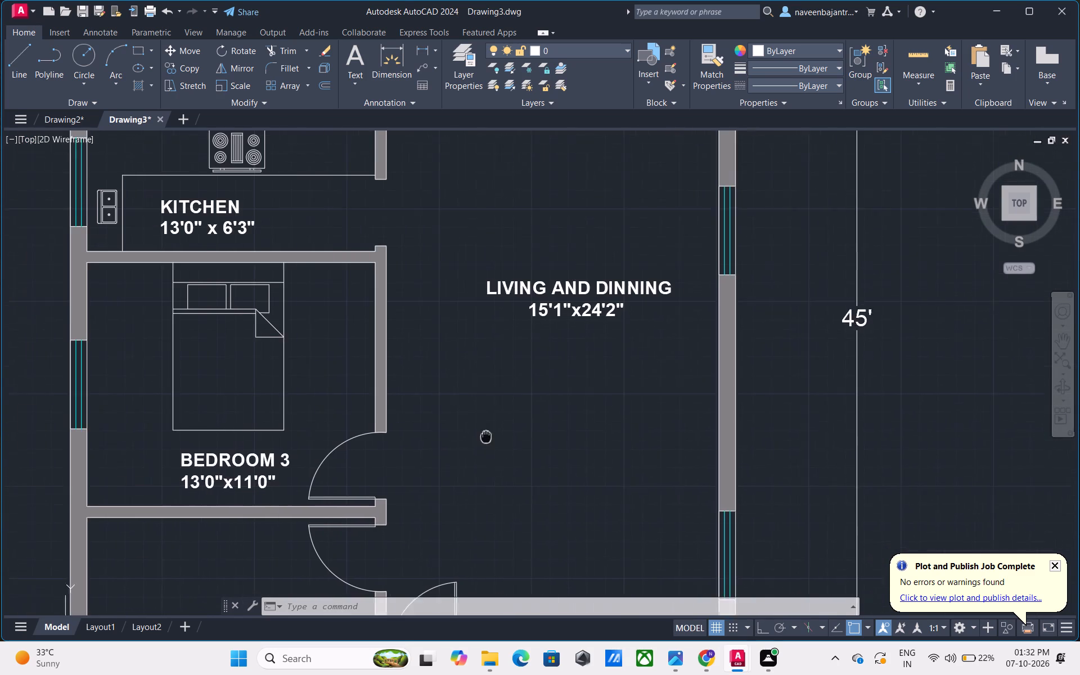
pyautogui.moveTo(522, 453); pyautogui.dragTo(568, 470, button='middle')
pyautogui.middleClick(571, 470)
pyautogui.scroll(-1, 593, 465)
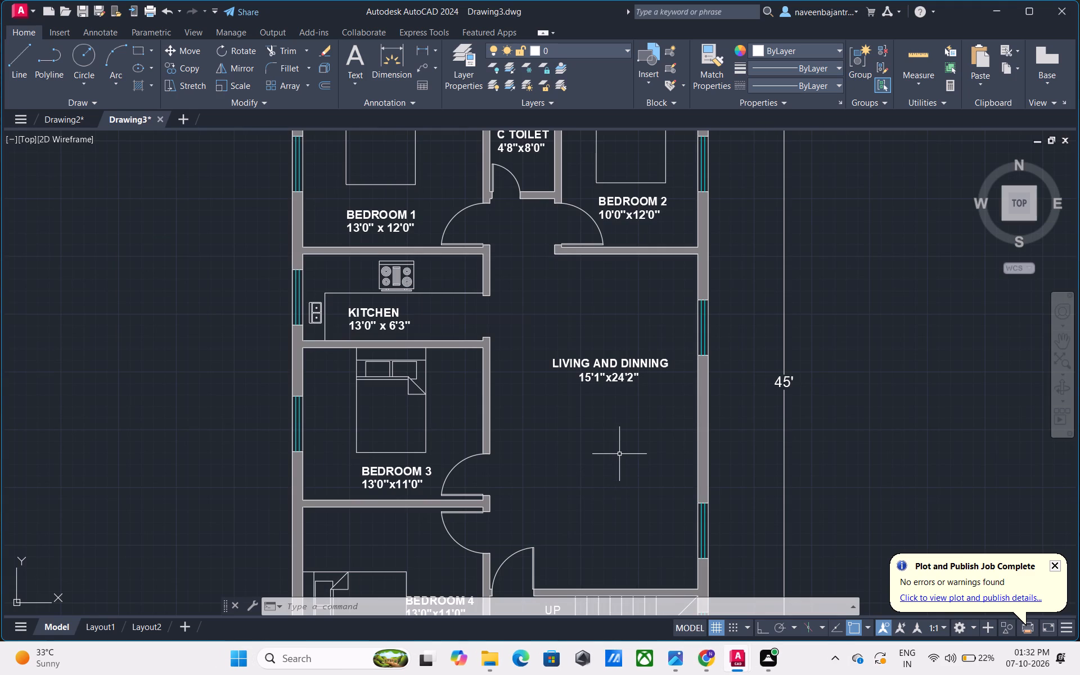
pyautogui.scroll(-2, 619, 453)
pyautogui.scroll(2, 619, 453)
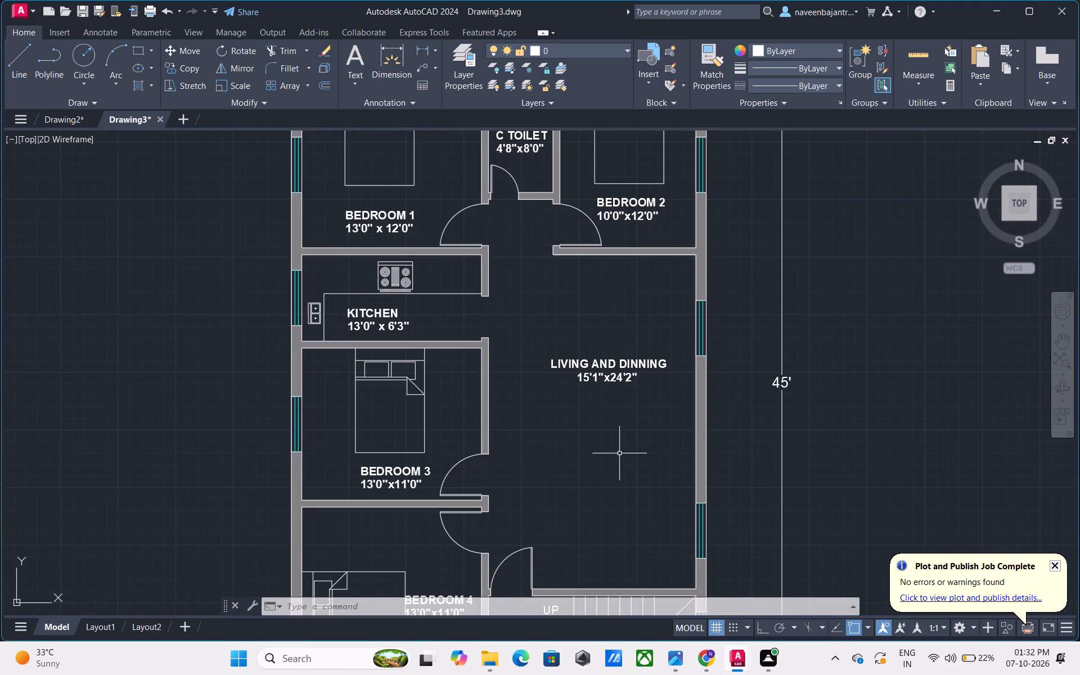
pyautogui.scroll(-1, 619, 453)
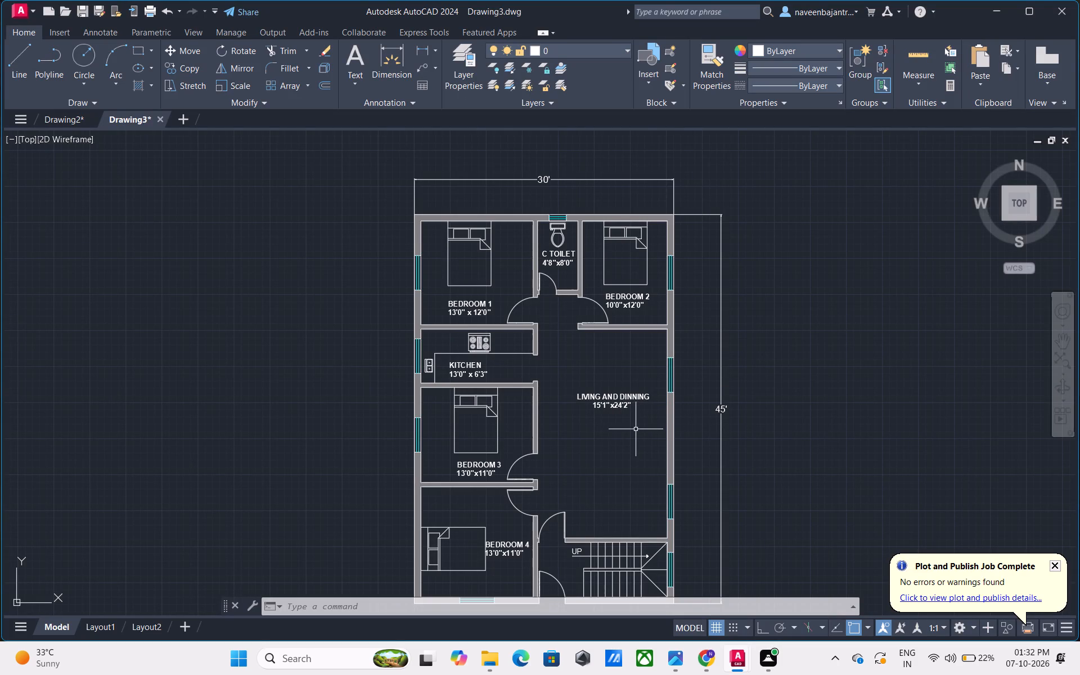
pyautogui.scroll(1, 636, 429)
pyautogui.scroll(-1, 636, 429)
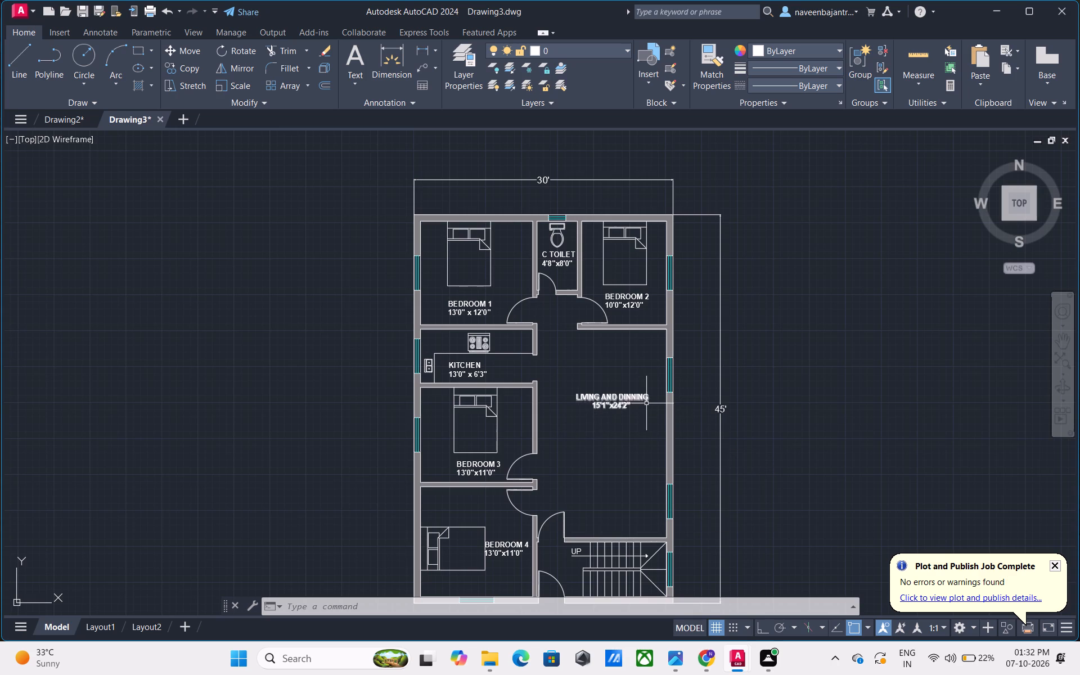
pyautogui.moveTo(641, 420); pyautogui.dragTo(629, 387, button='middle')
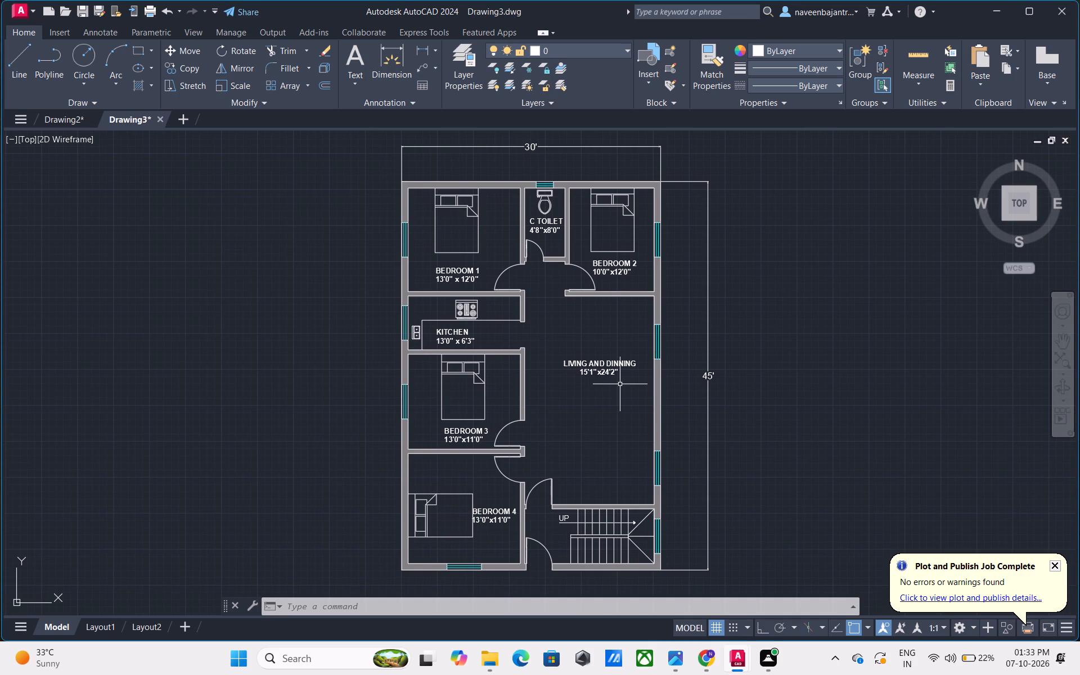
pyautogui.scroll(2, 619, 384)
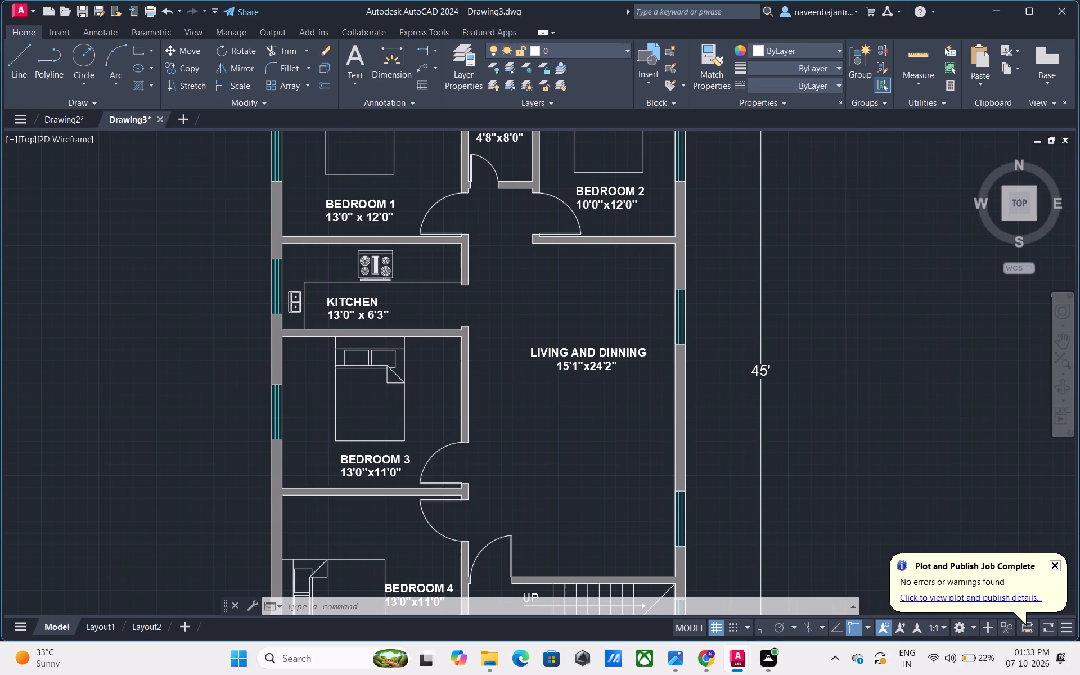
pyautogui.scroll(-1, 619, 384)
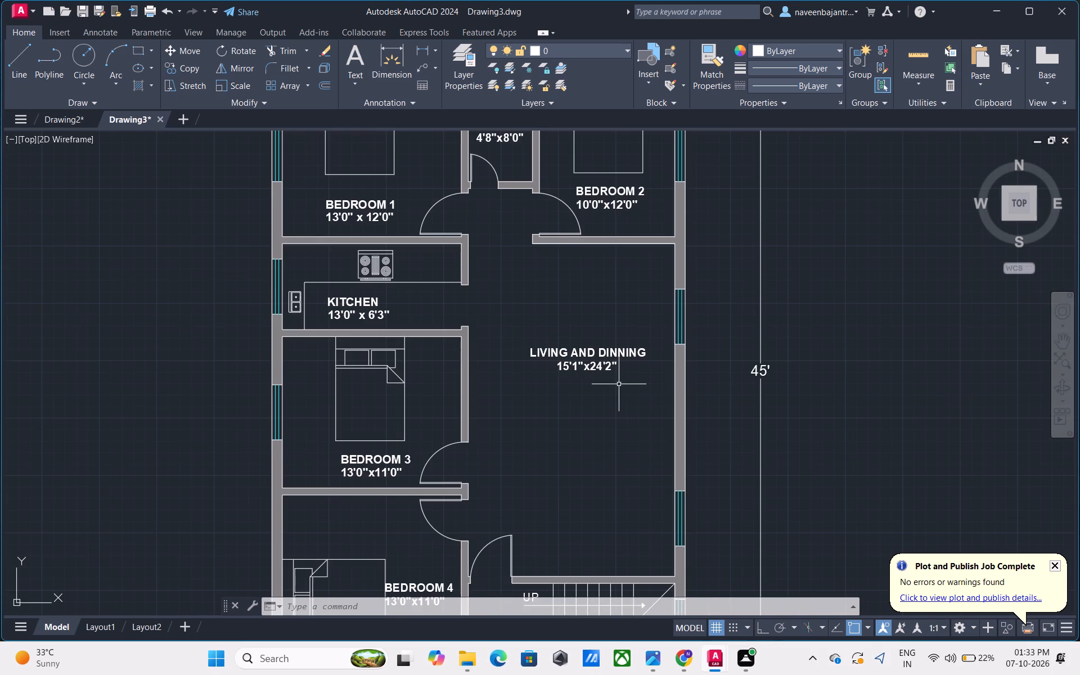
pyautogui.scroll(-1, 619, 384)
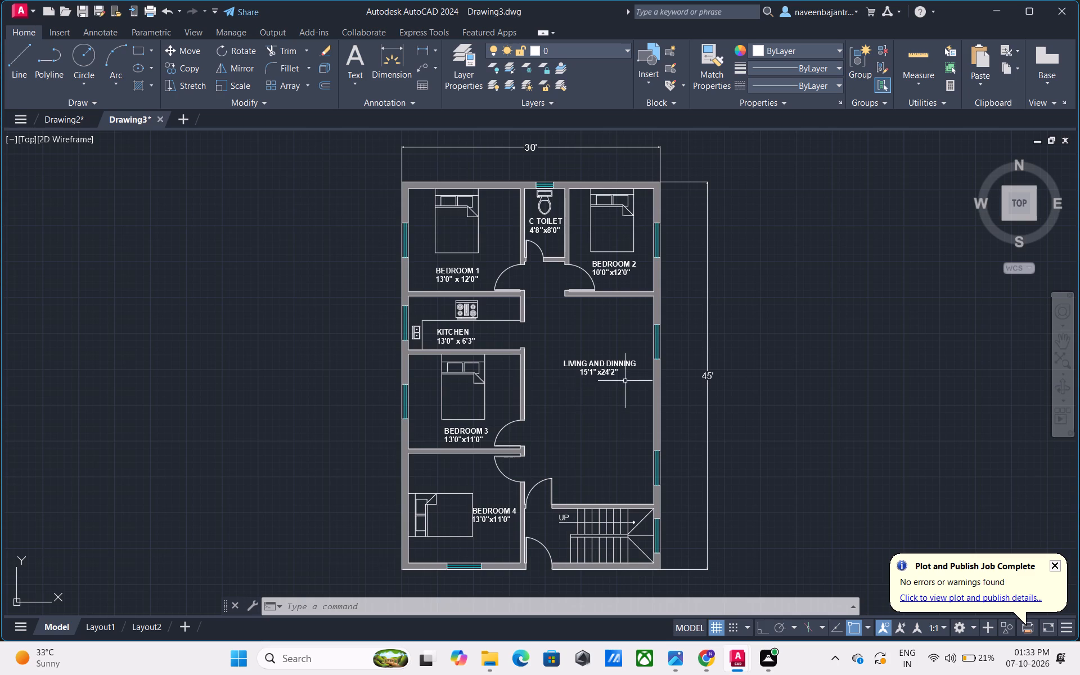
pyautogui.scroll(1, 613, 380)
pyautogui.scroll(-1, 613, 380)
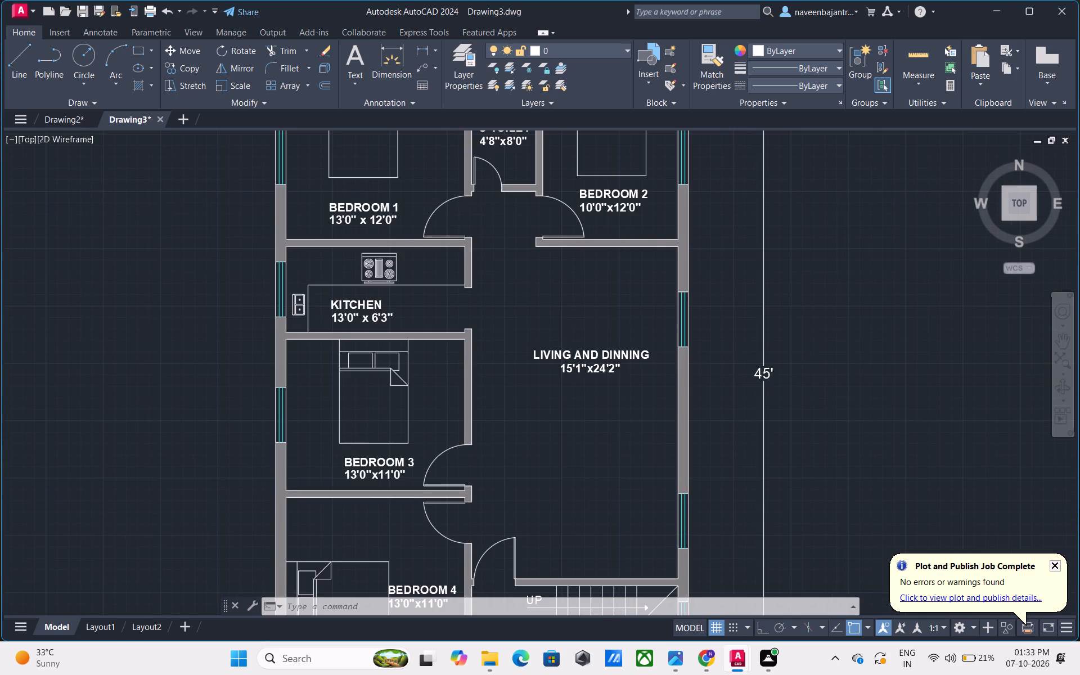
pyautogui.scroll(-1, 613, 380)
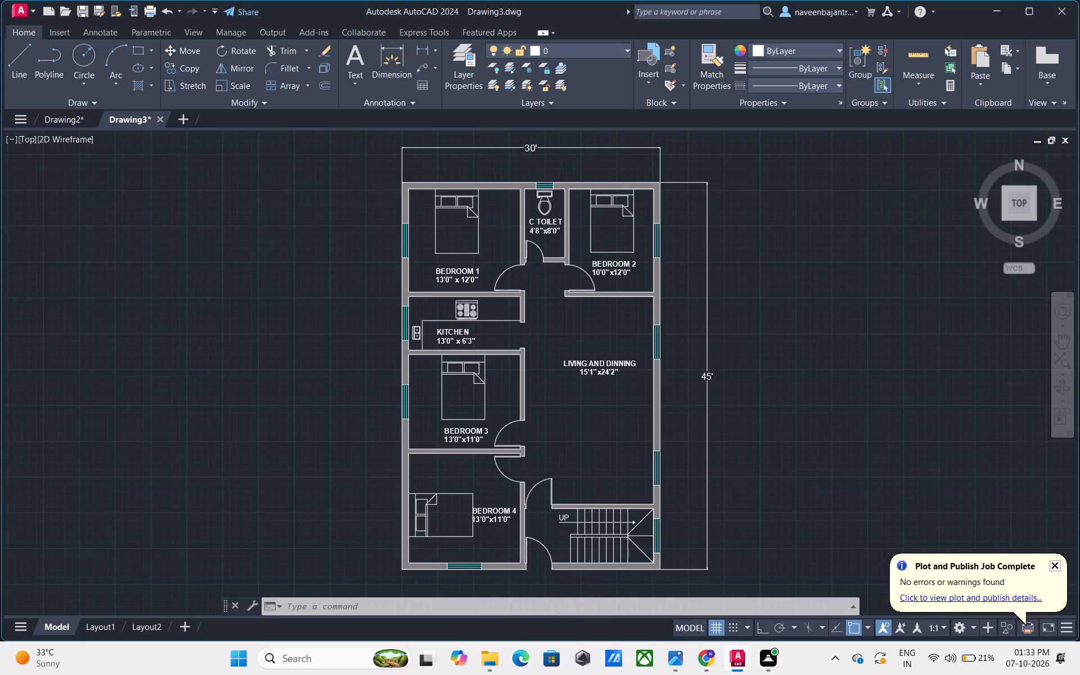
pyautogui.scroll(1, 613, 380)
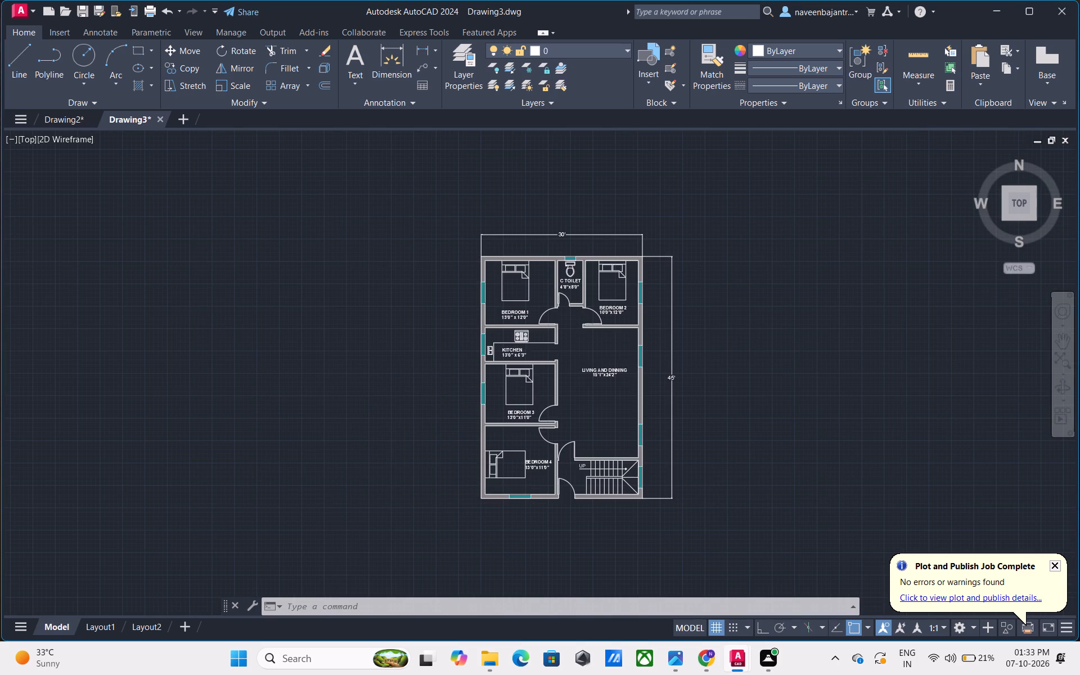
# Examine the living and dining area label and the surrounding bedrooms, kitchen and toilet in the Drawing3 floor plan.
pyautogui.scroll(1, 613, 380)
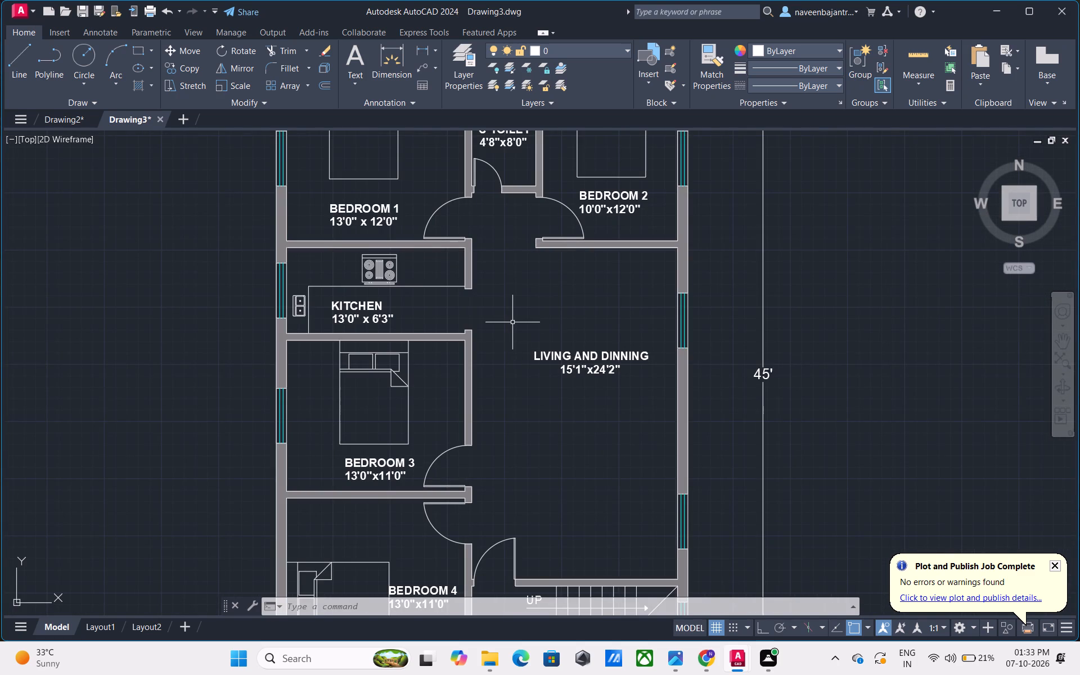
pyautogui.moveTo(512, 321); pyautogui.dragTo(521, 330, button='middle')
pyautogui.scroll(-1, 521, 330)
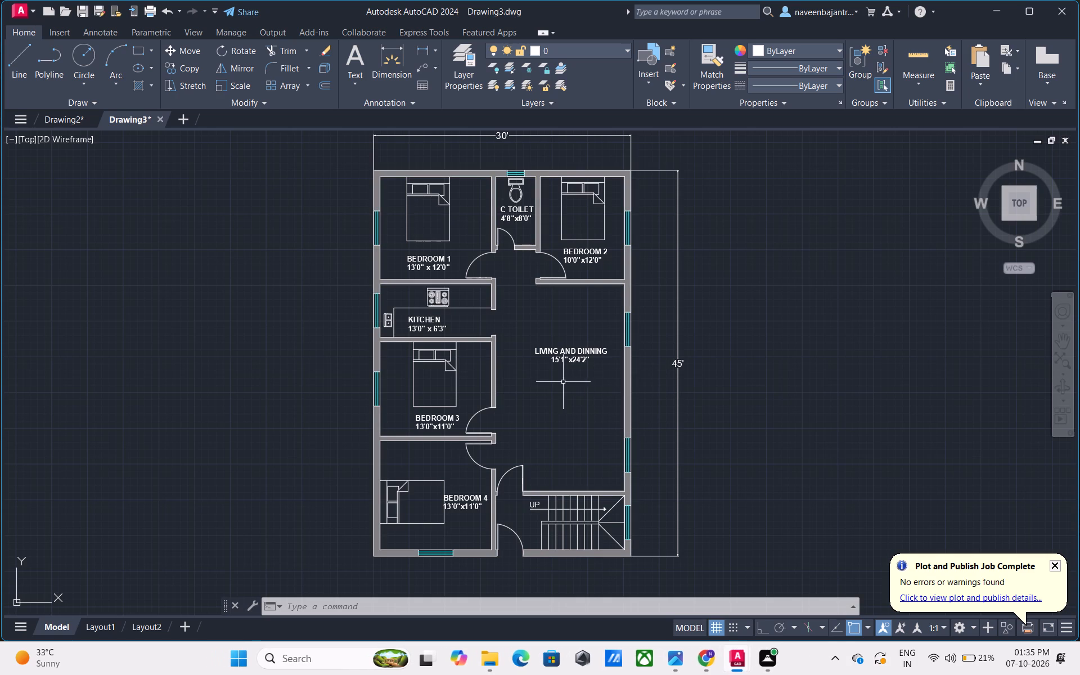
pyautogui.scroll(4, 569, 350)
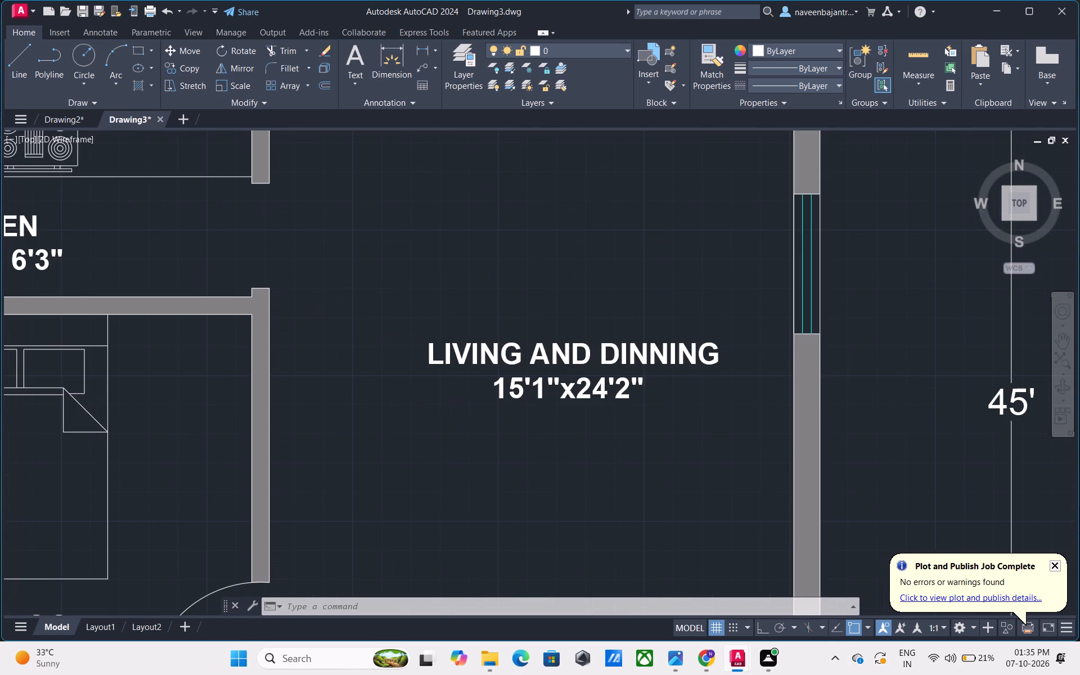
pyautogui.scroll(-5, 569, 350)
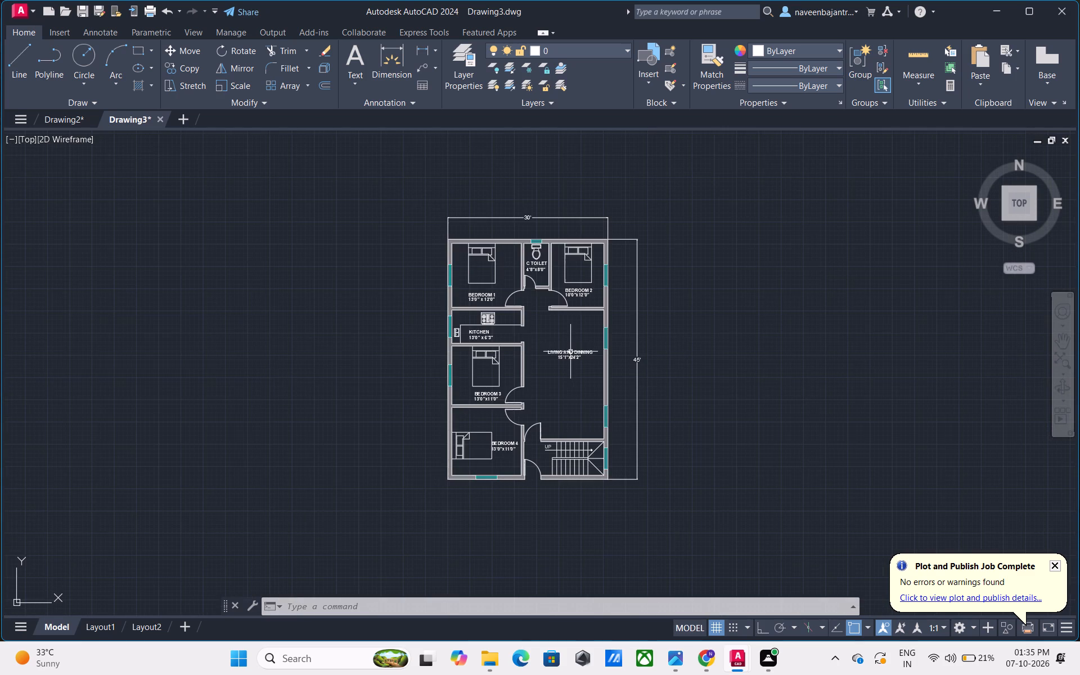
pyautogui.scroll(1, 548, 288)
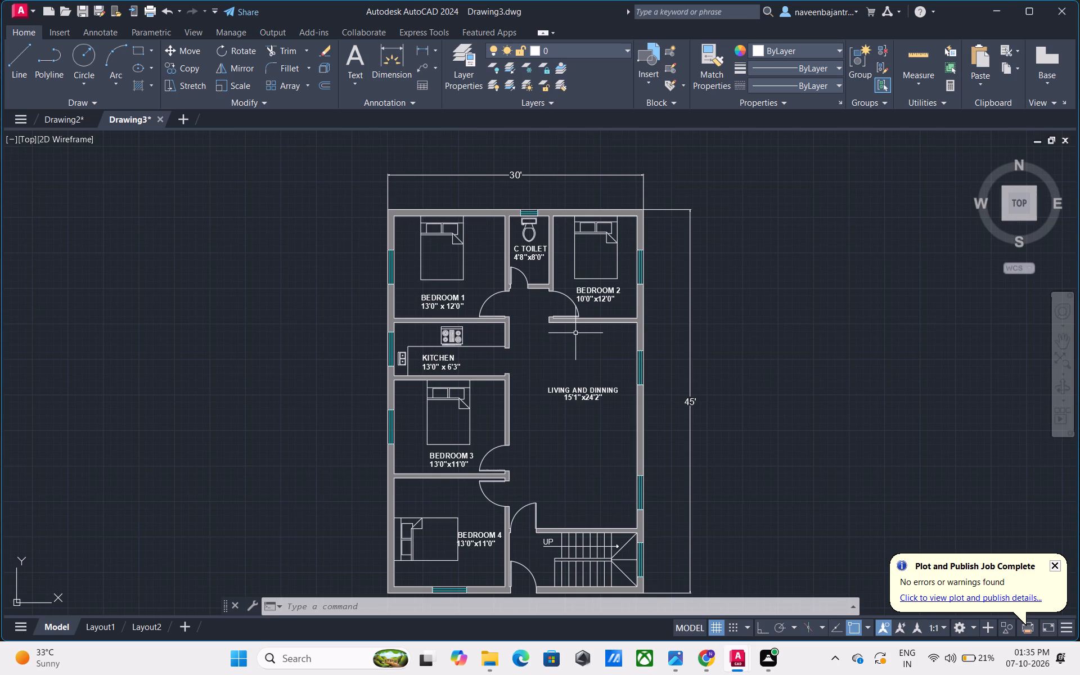
pyautogui.scroll(1, 575, 333)
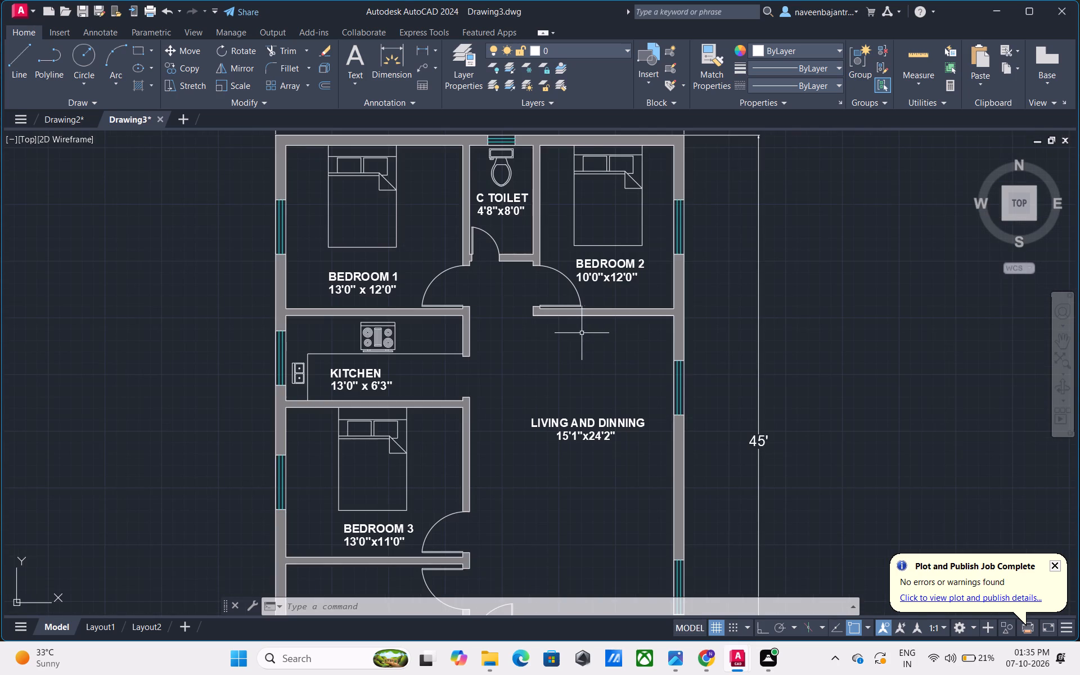
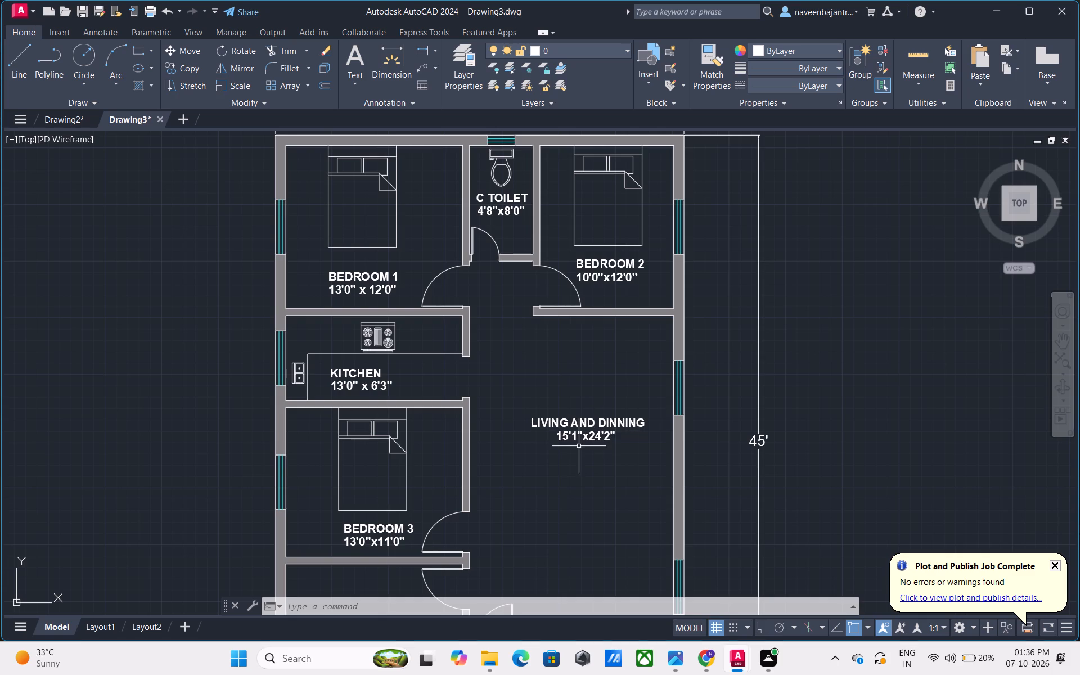
# Examine the living and dining area label and its size text, together with the adjoining kitchen and bedrooms.
pyautogui.scroll(3, 578, 452)
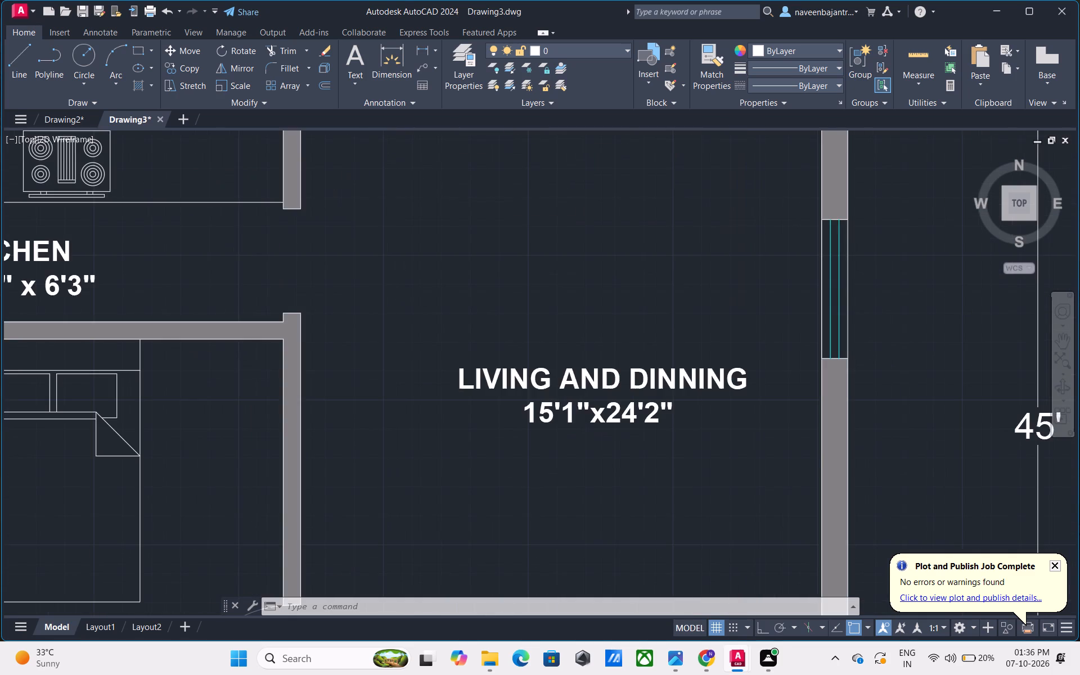
pyautogui.scroll(-5, 578, 452)
pyautogui.scroll(5, 578, 452)
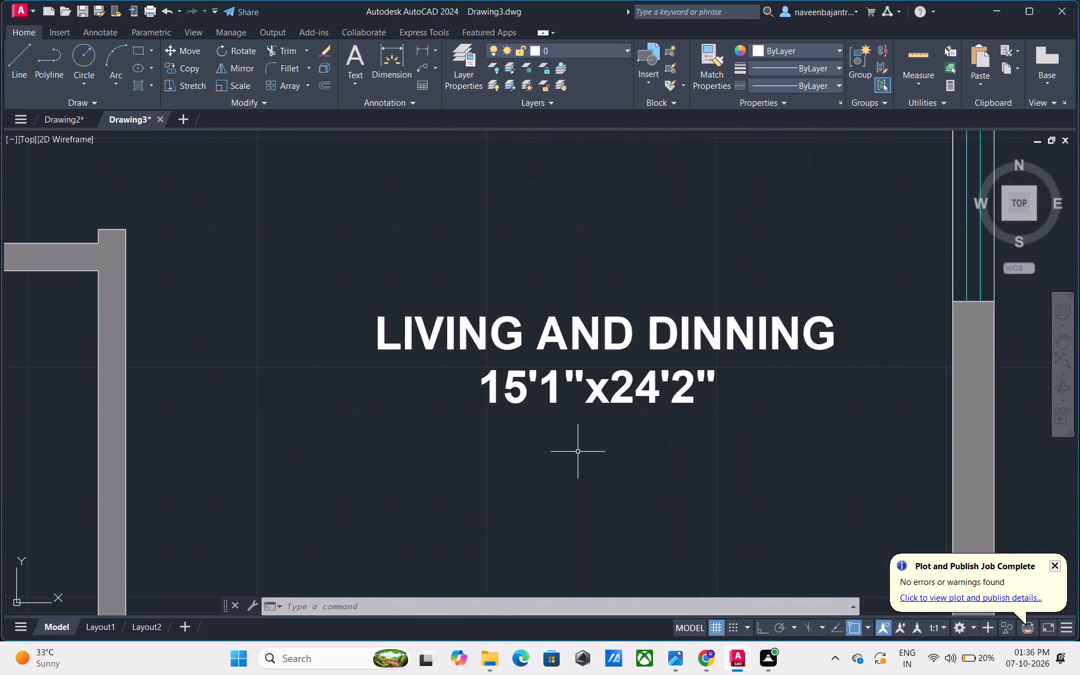
pyautogui.scroll(-3, 578, 452)
pyautogui.scroll(4, 578, 454)
pyautogui.scroll(-3, 578, 454)
pyautogui.scroll(1, 578, 454)
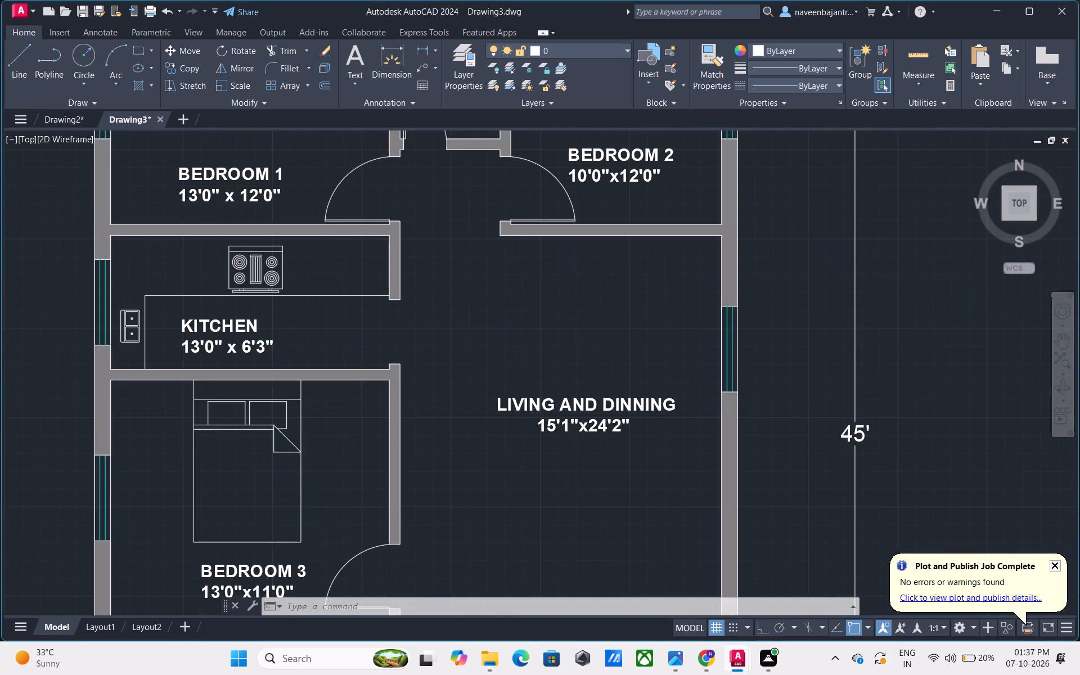
pyautogui.scroll(-1, 581, 453)
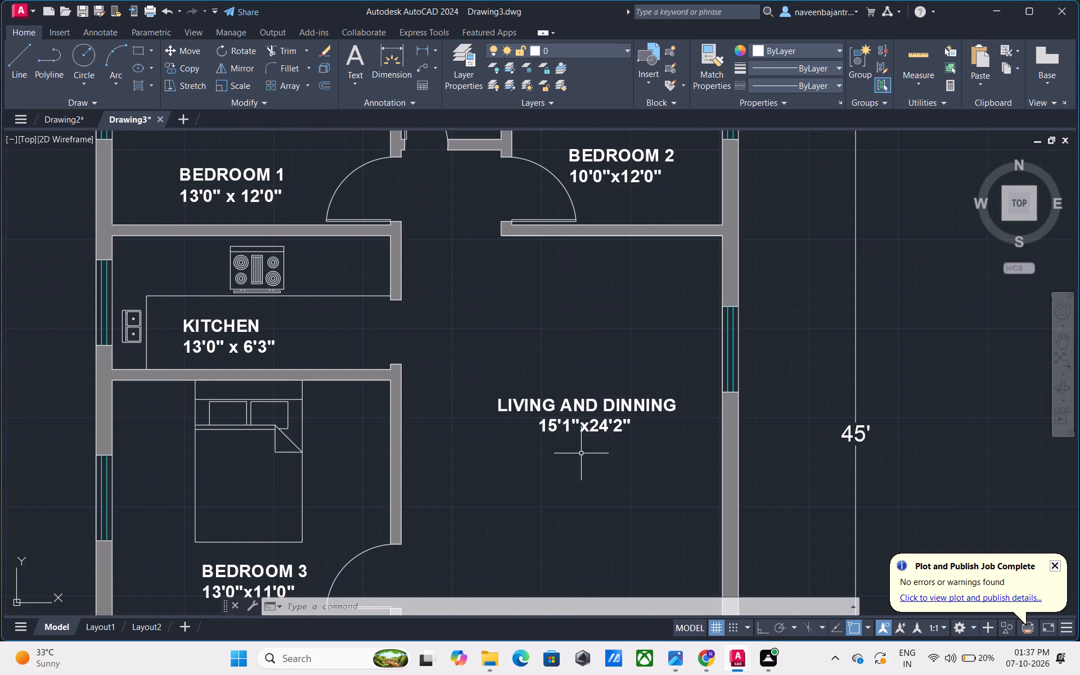
pyautogui.scroll(-1, 581, 453)
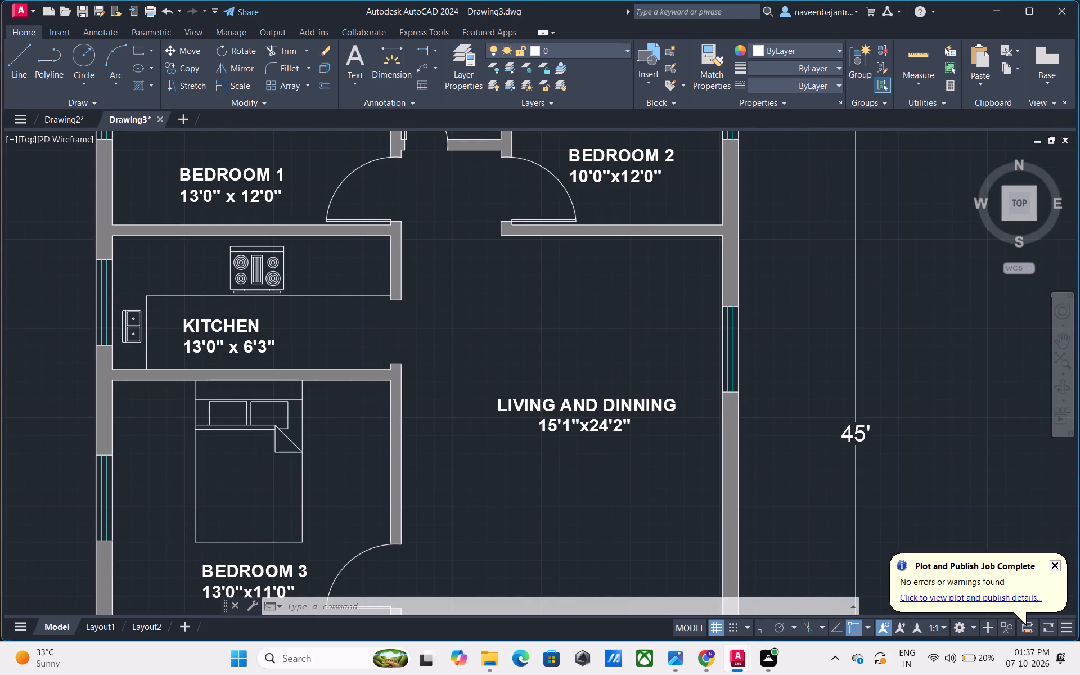
pyautogui.scroll(-1, 581, 453)
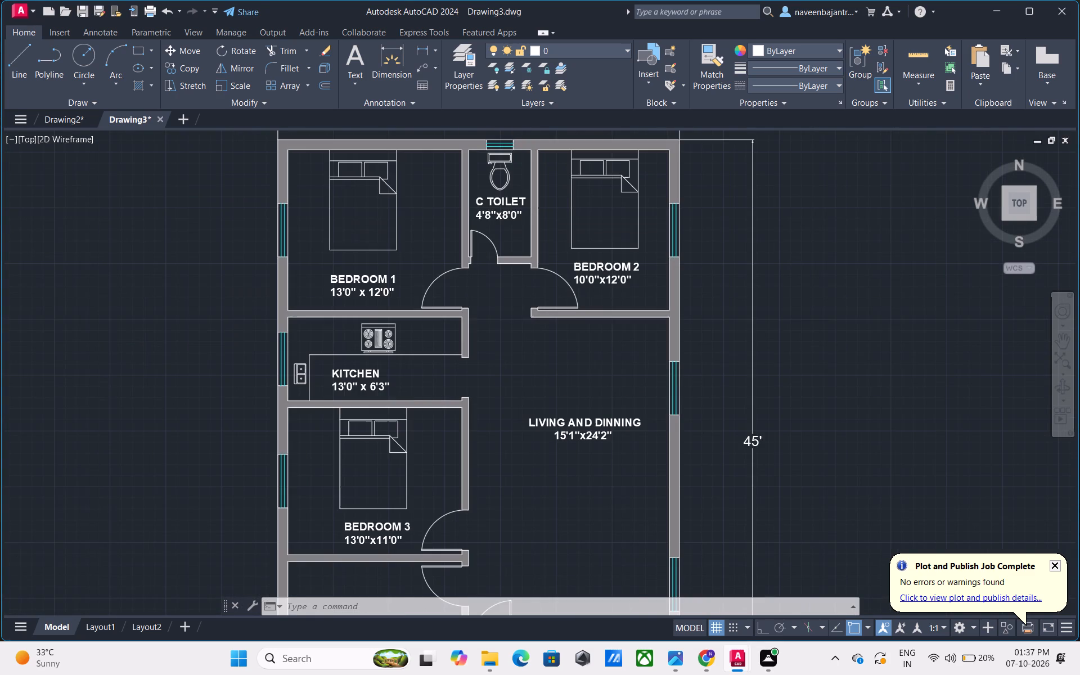
# Inspect the staircase with its UP arrow and the entrance doors beside Bedroom 4, within the overall floor plan.
pyautogui.moveTo(578, 469); pyautogui.dragTo(562, 413, button='middle')
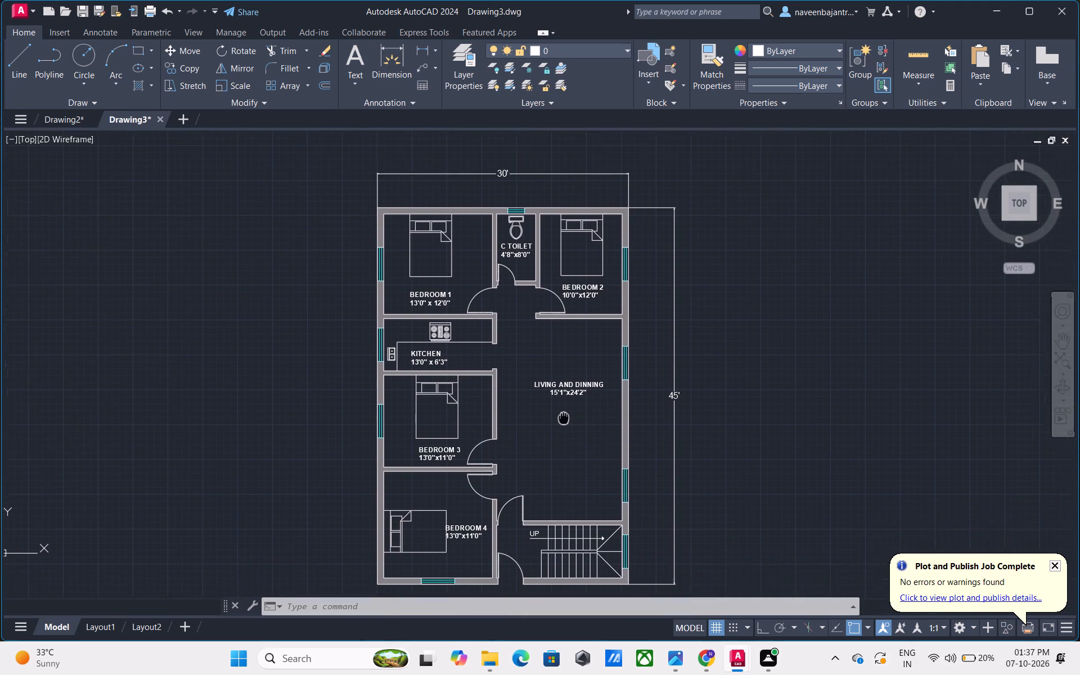
pyautogui.moveTo(562, 413); pyautogui.dragTo(547, 381, button='middle')
pyautogui.middleClick(547, 380)
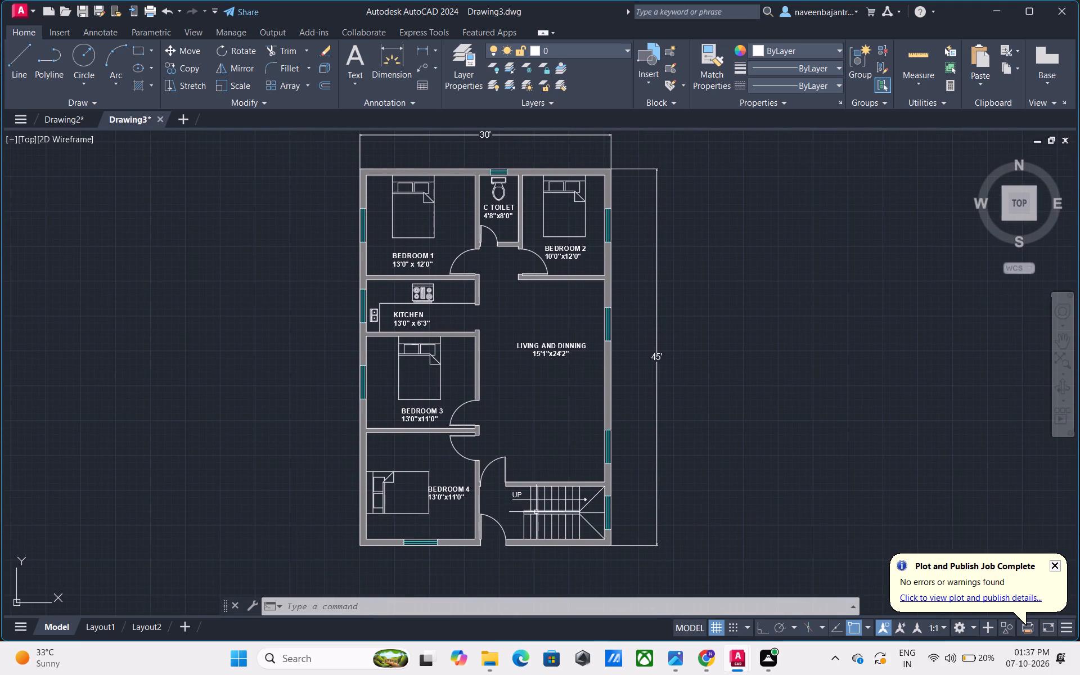
pyautogui.scroll(4, 536, 512)
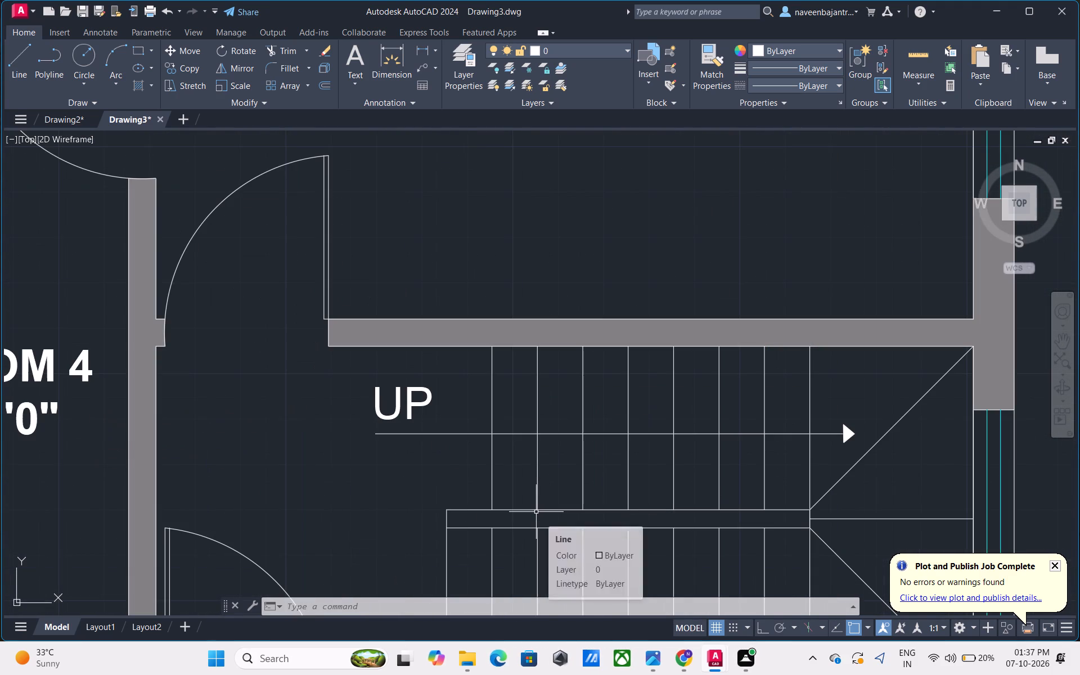
pyautogui.moveTo(932, 474); pyautogui.dragTo(729, 415, button='middle')
pyautogui.scroll(-1, 723, 415)
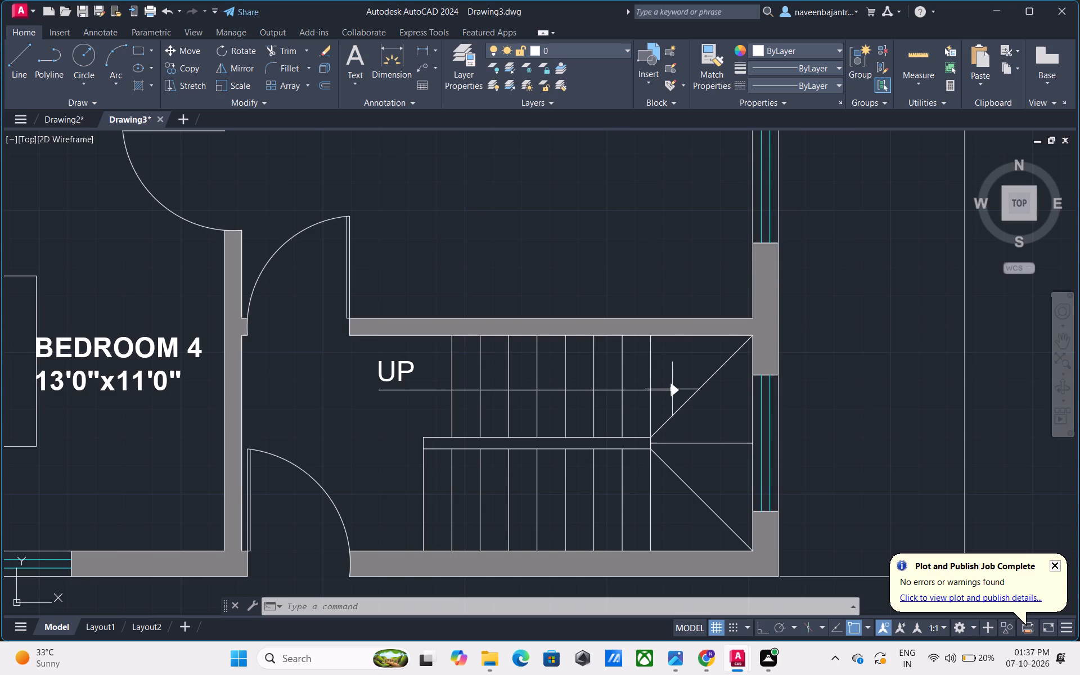
pyautogui.scroll(-2, 672, 390)
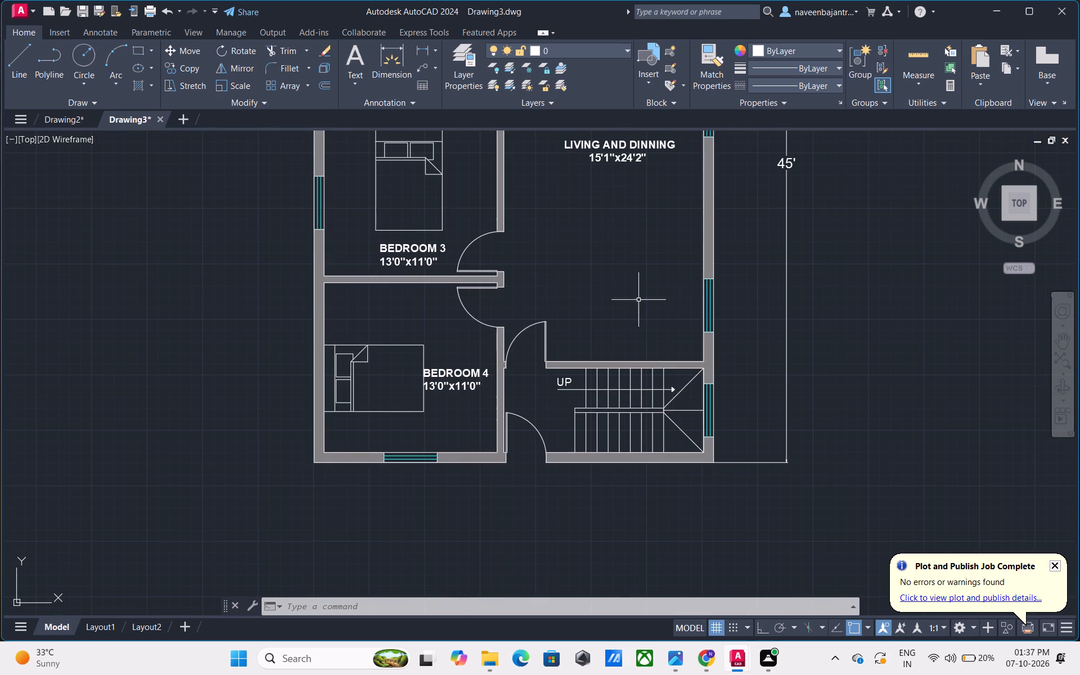
pyautogui.moveTo(616, 261); pyautogui.dragTo(561, 373, button='middle')
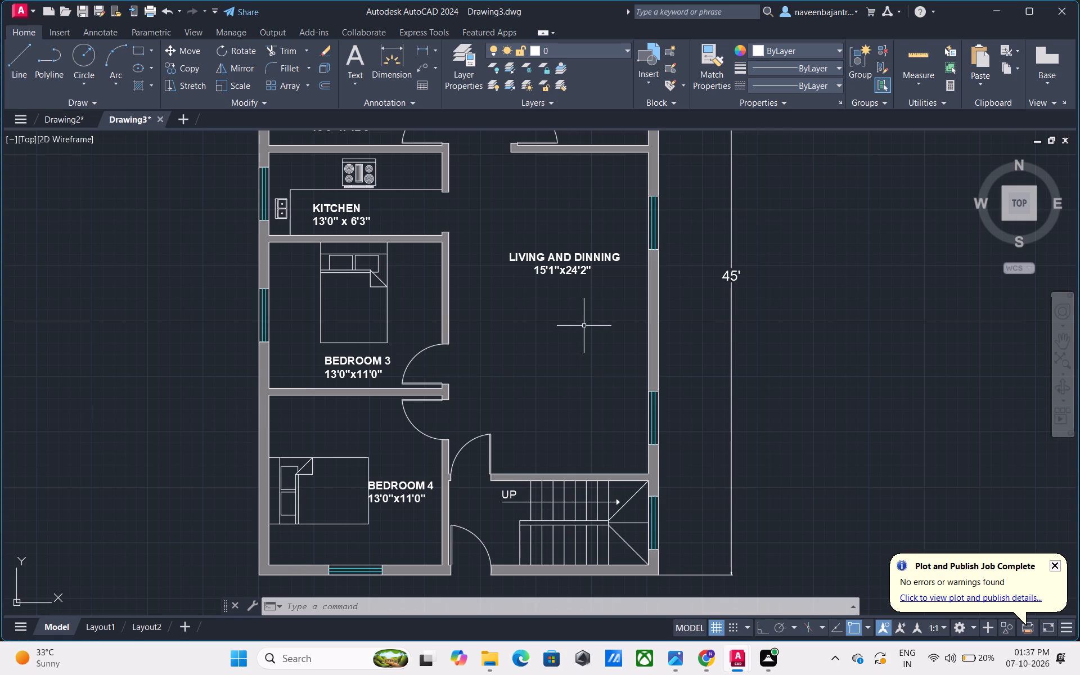
pyautogui.scroll(-1, 584, 326)
pyautogui.moveTo(584, 326); pyautogui.dragTo(560, 397, button='middle')
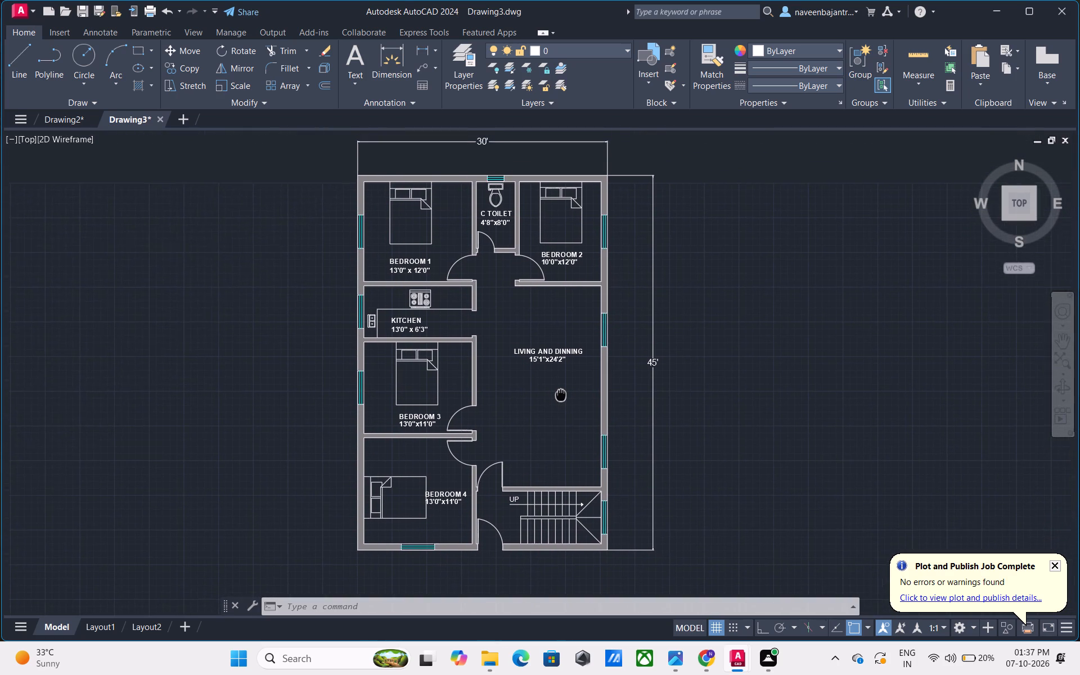
pyautogui.moveTo(560, 397); pyautogui.dragTo(559, 402, button='middle')
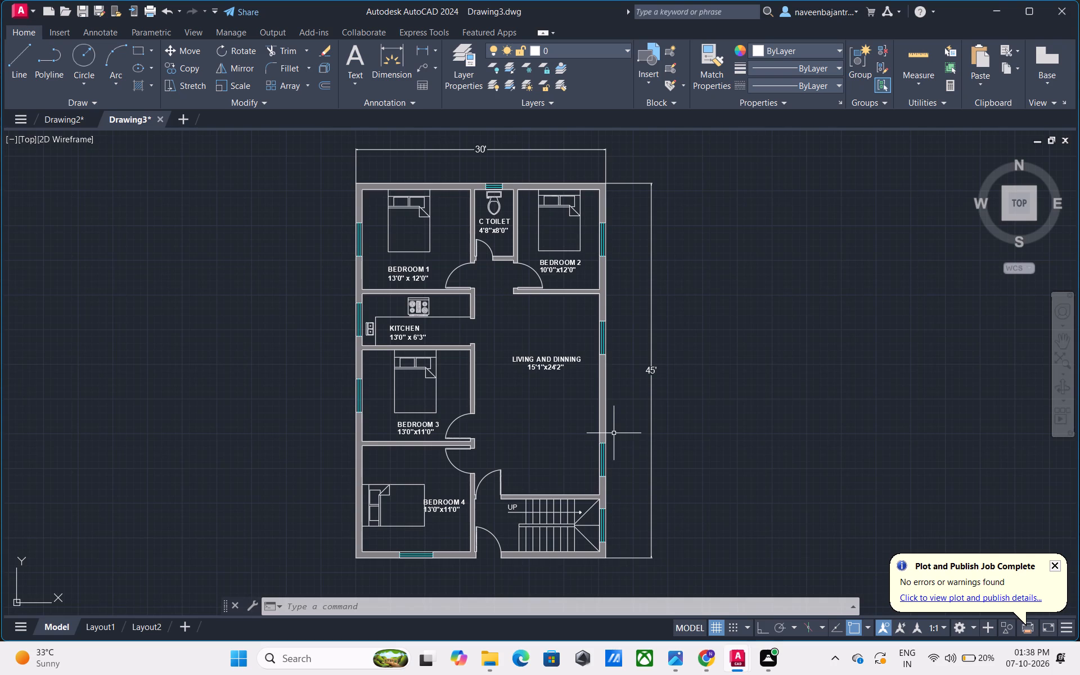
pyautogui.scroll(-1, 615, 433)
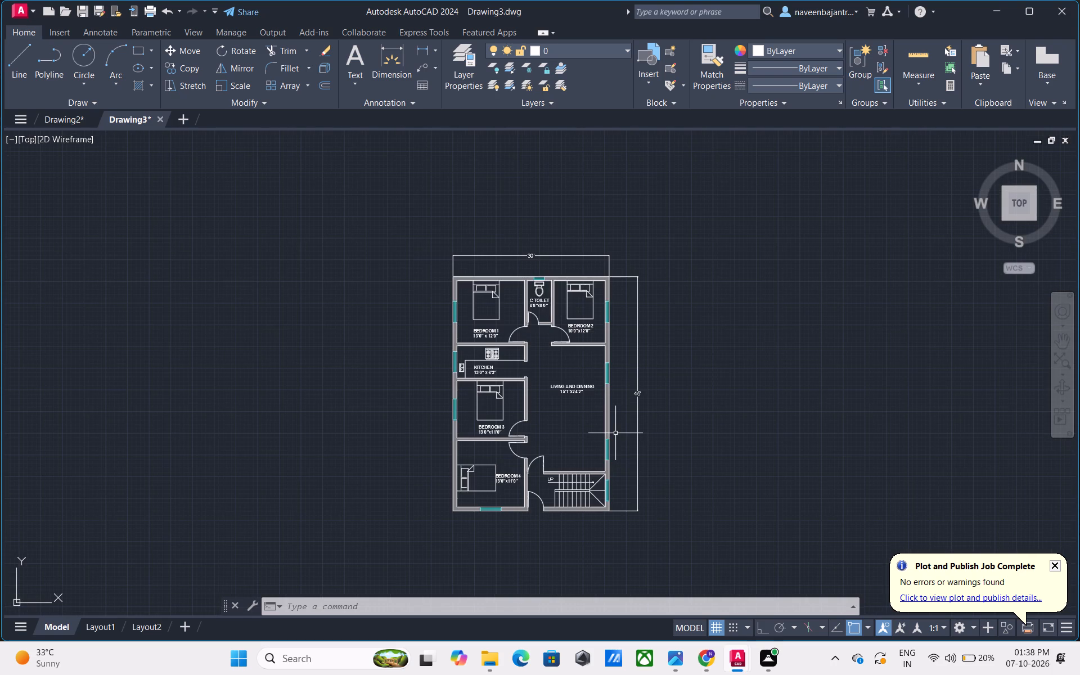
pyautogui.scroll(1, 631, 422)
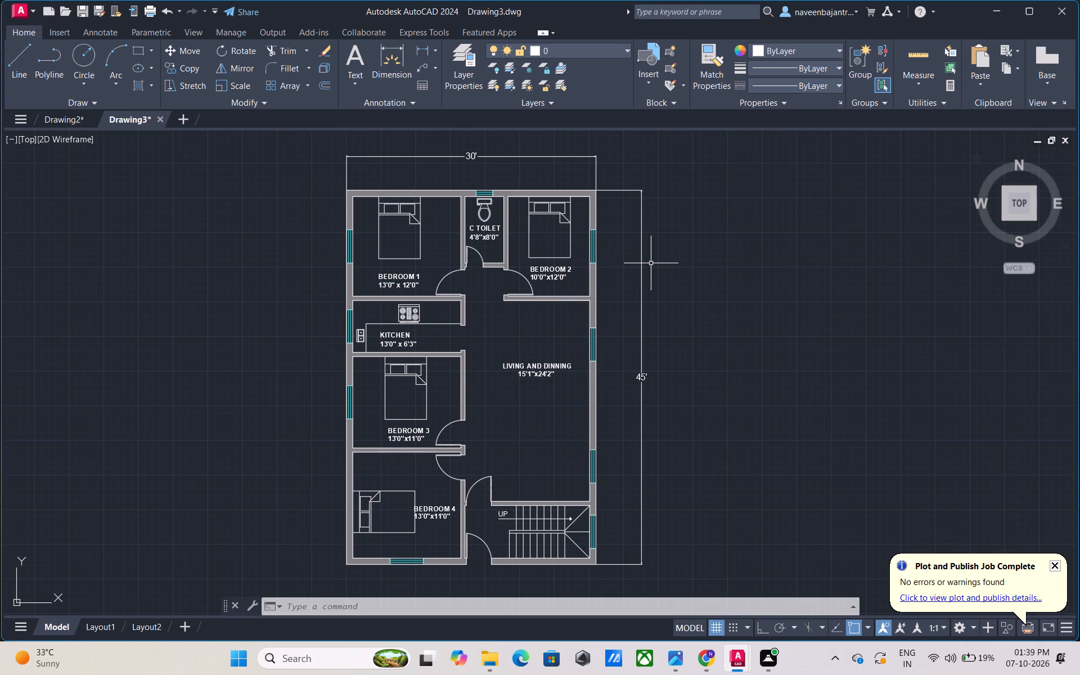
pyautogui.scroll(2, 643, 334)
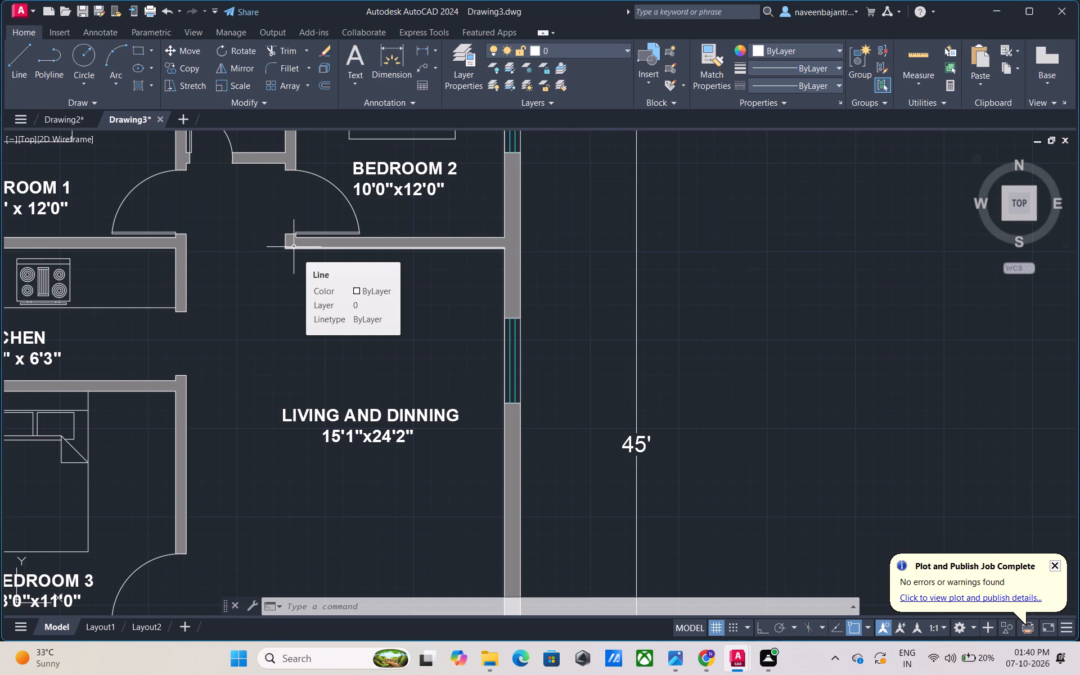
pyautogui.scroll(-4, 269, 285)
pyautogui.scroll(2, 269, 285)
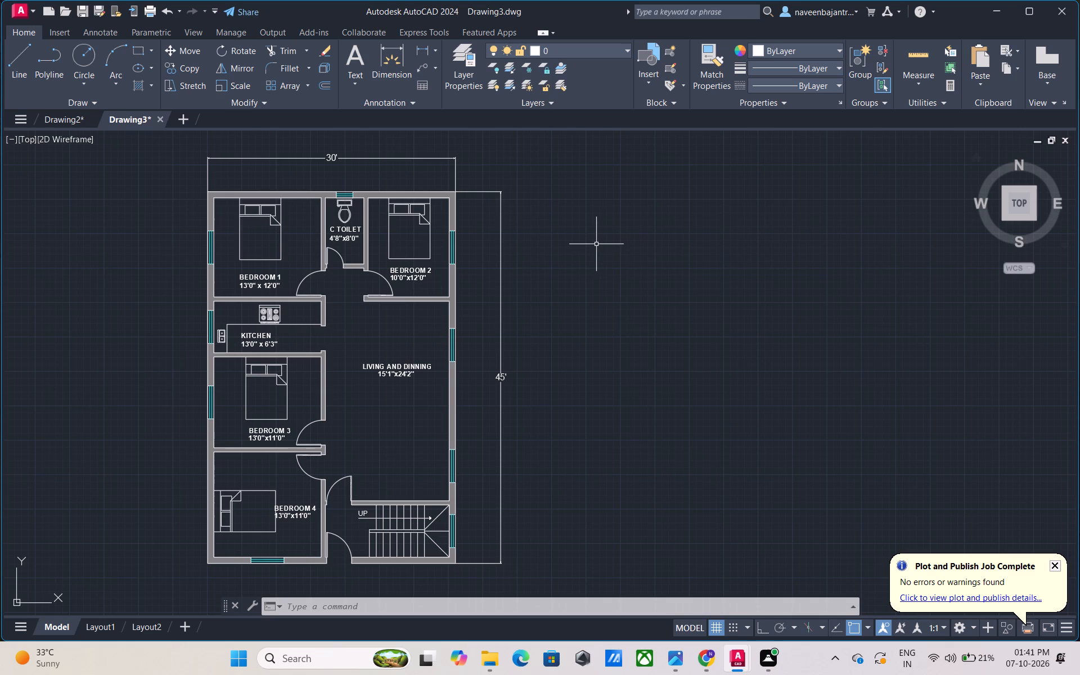
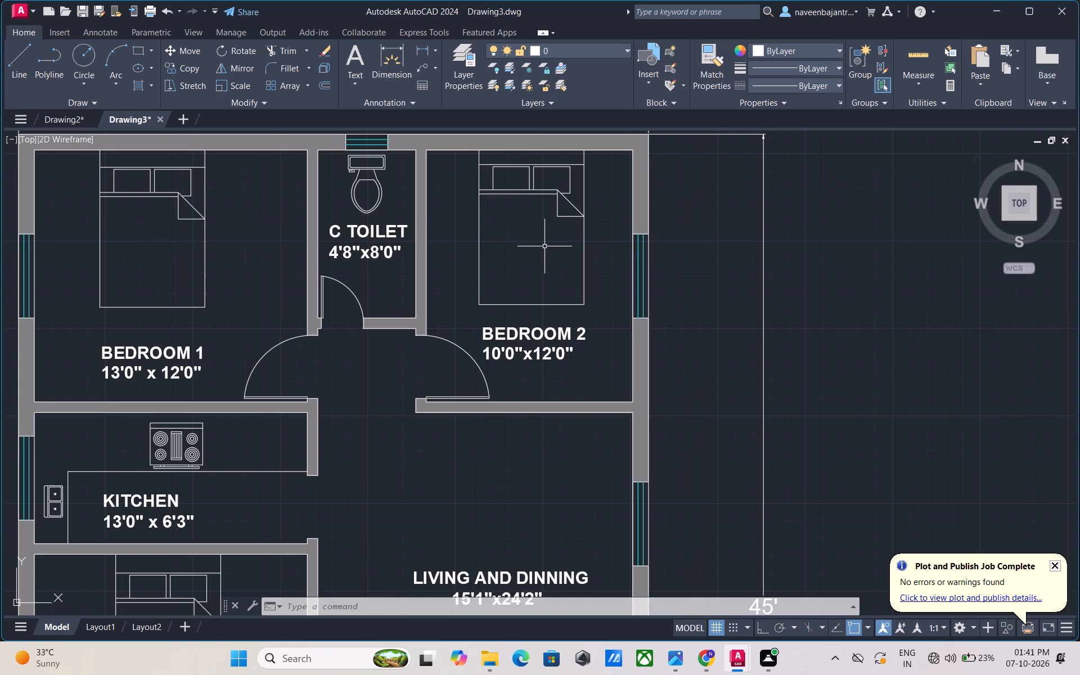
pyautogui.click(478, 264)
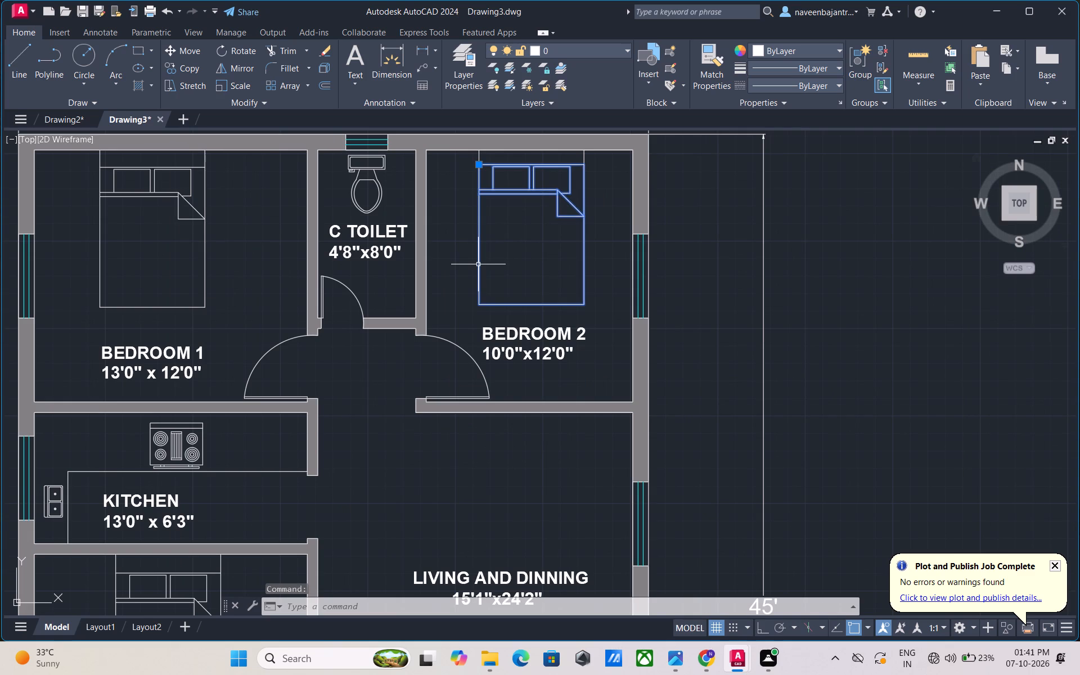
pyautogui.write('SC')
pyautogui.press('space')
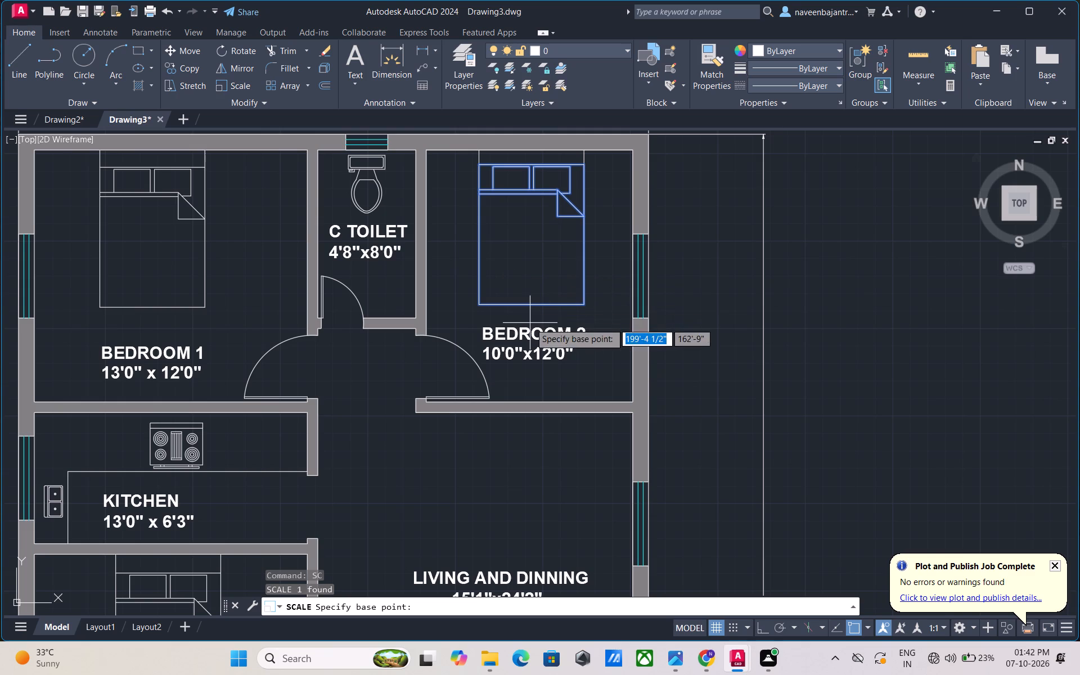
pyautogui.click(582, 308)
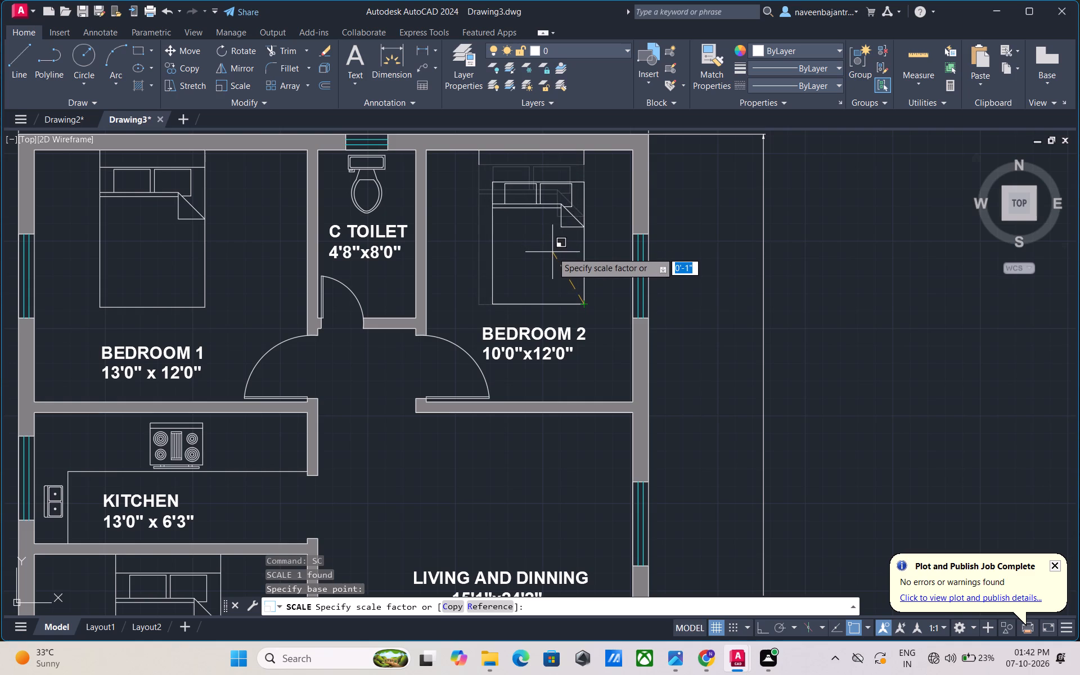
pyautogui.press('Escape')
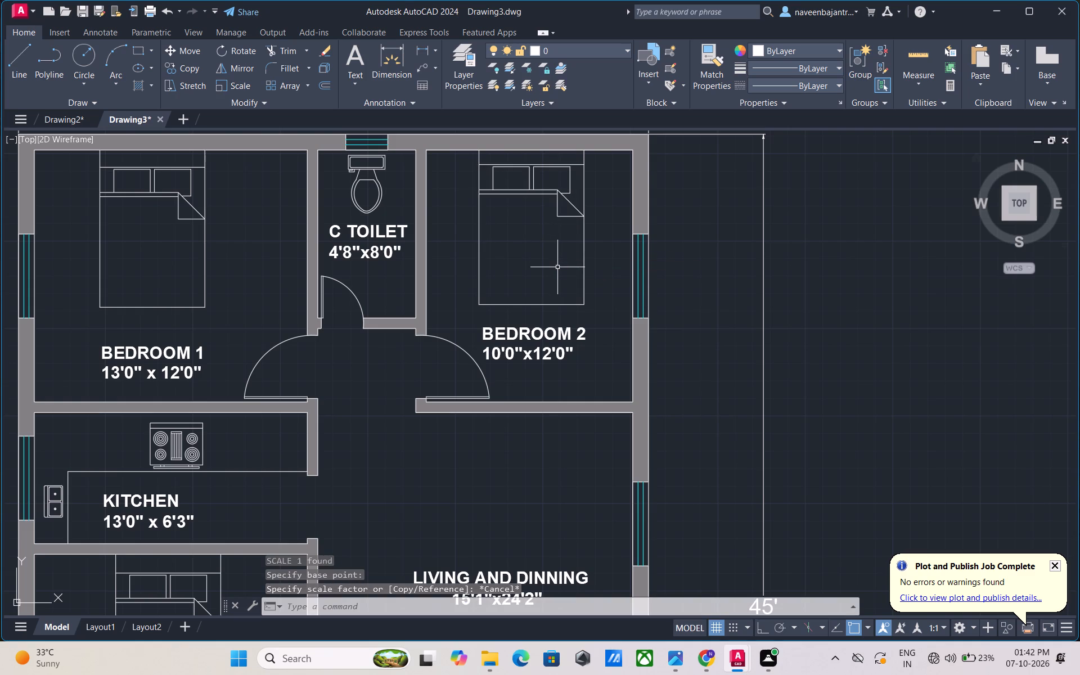
# Examine the kitchen, Bedroom 3 and the living and dining area, both closely and within the overall floor plan.
pyautogui.scroll(-1, 557, 268)
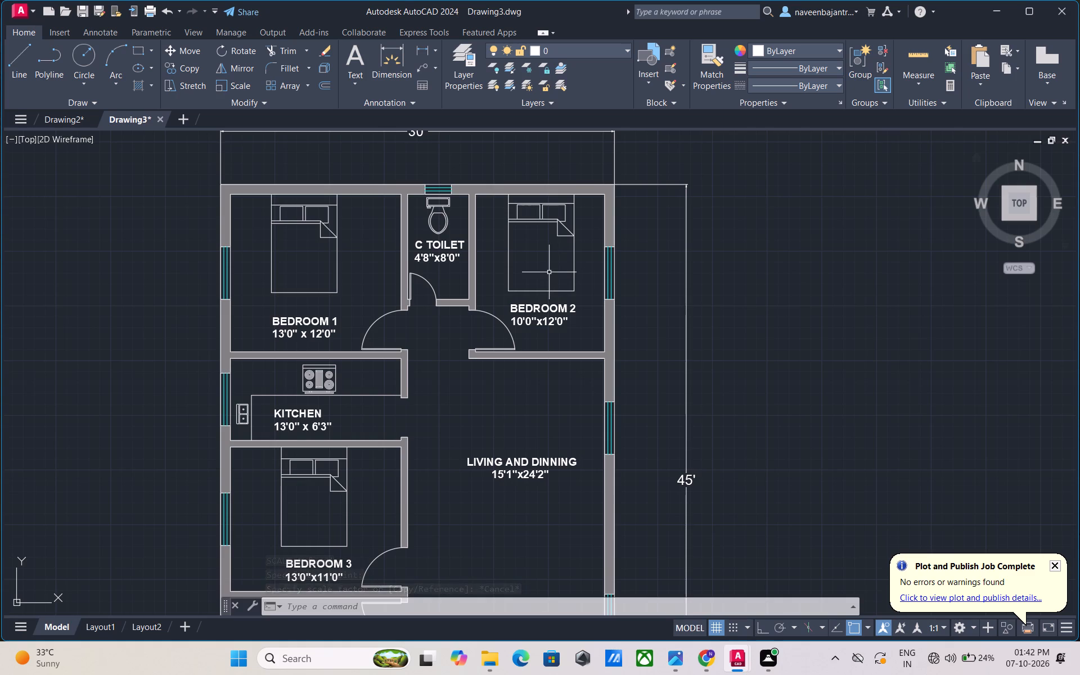
pyautogui.scroll(-1, 551, 274)
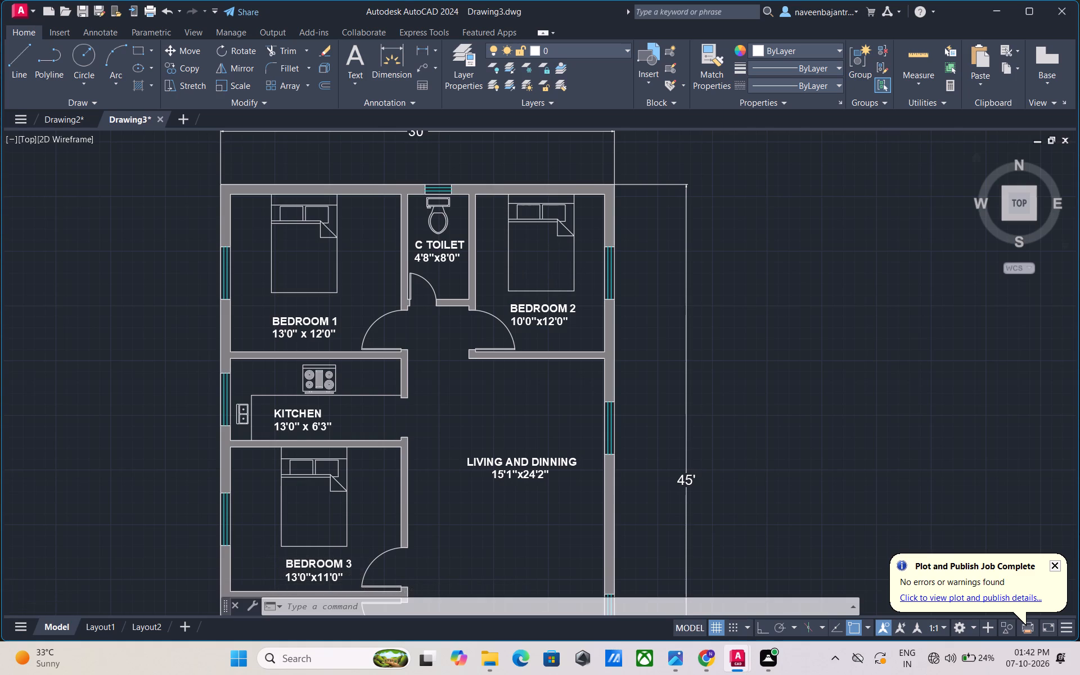
pyautogui.moveTo(491, 440); pyautogui.dragTo(490, 431, button='middle')
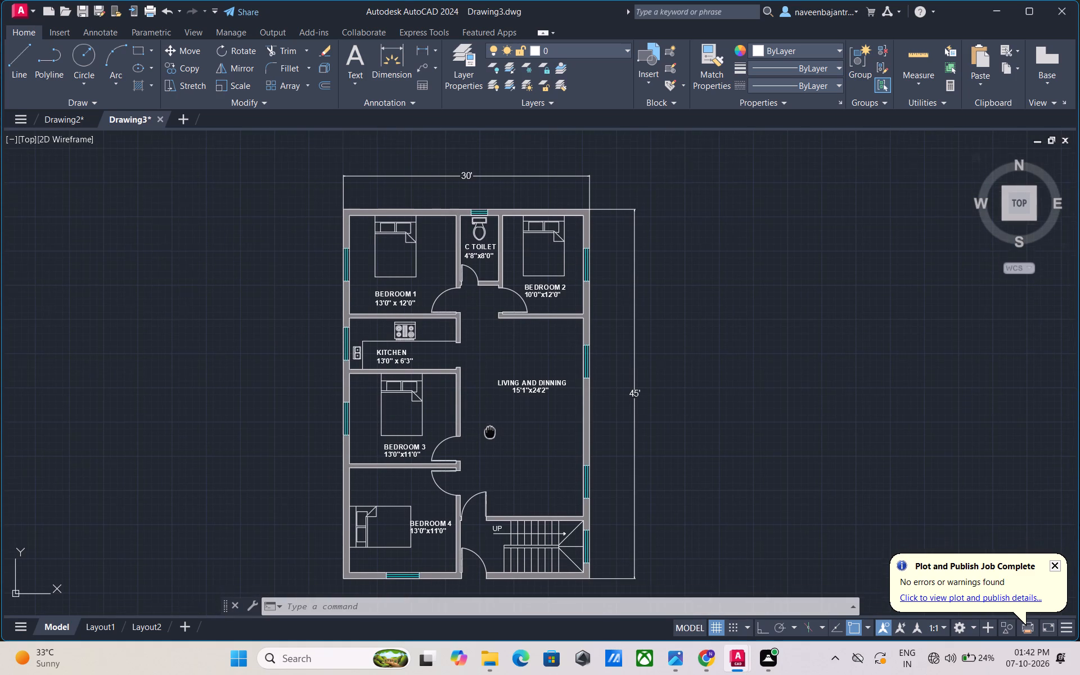
pyautogui.moveTo(490, 431); pyautogui.dragTo(490, 413, button='middle')
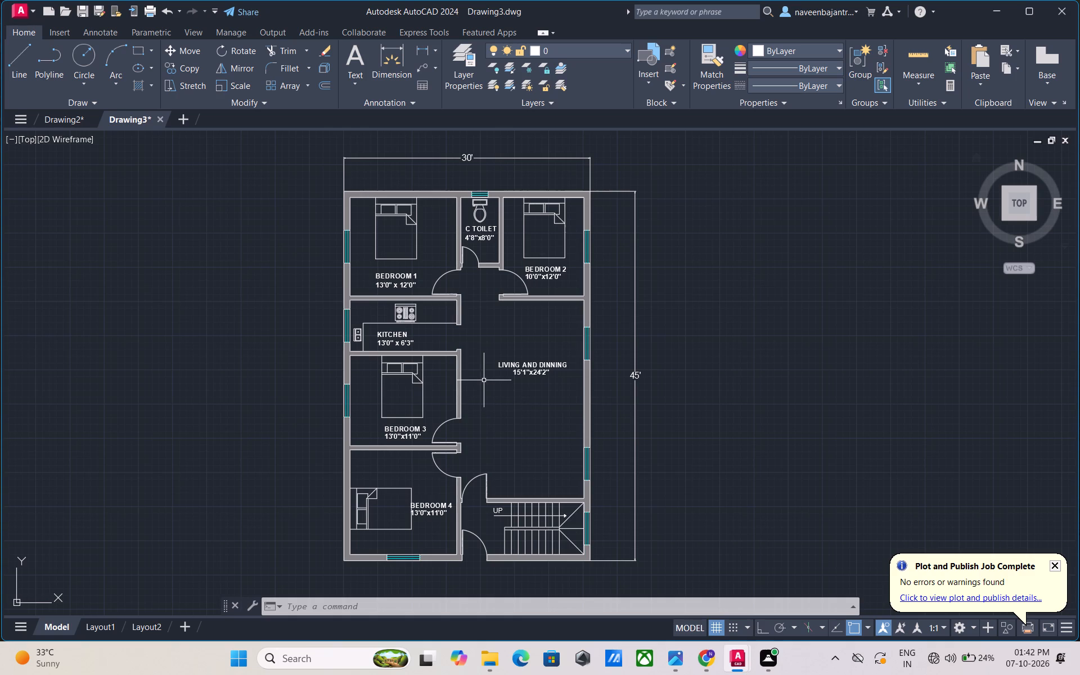
pyautogui.scroll(1, 484, 379)
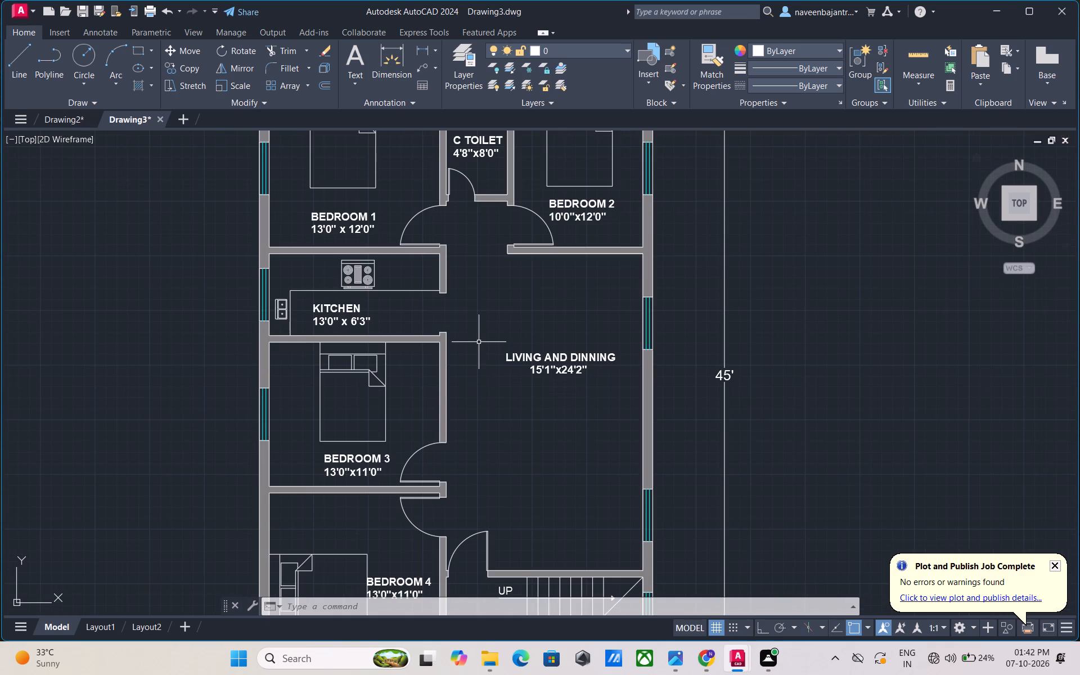
pyautogui.scroll(-1, 478, 342)
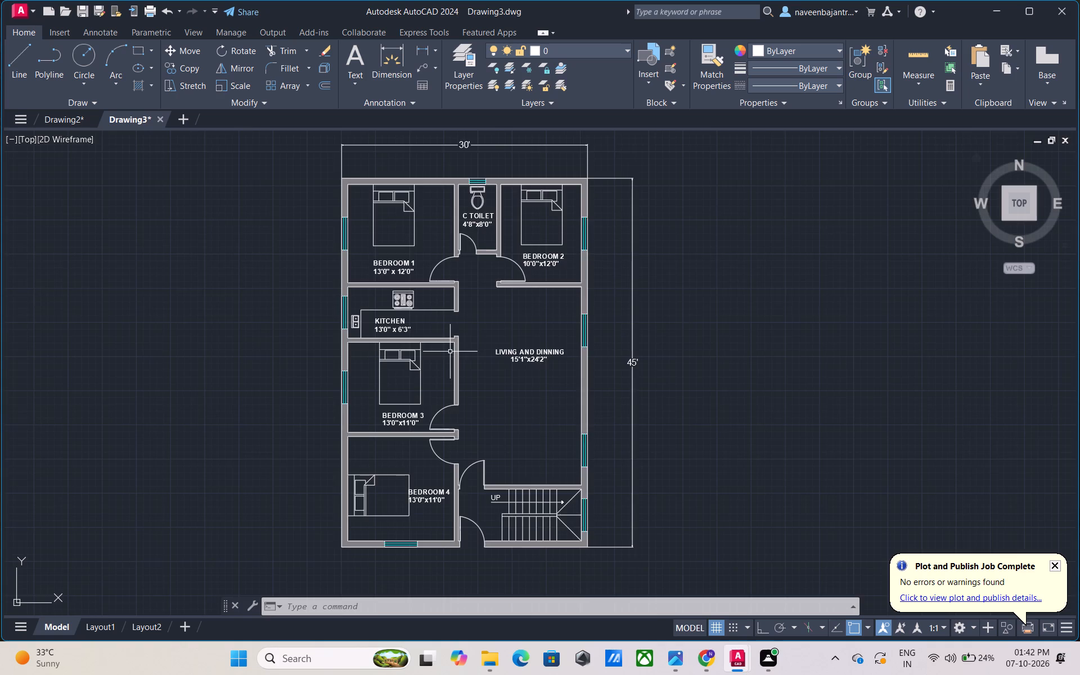
pyautogui.scroll(4, 453, 350)
pyautogui.scroll(-2, 453, 350)
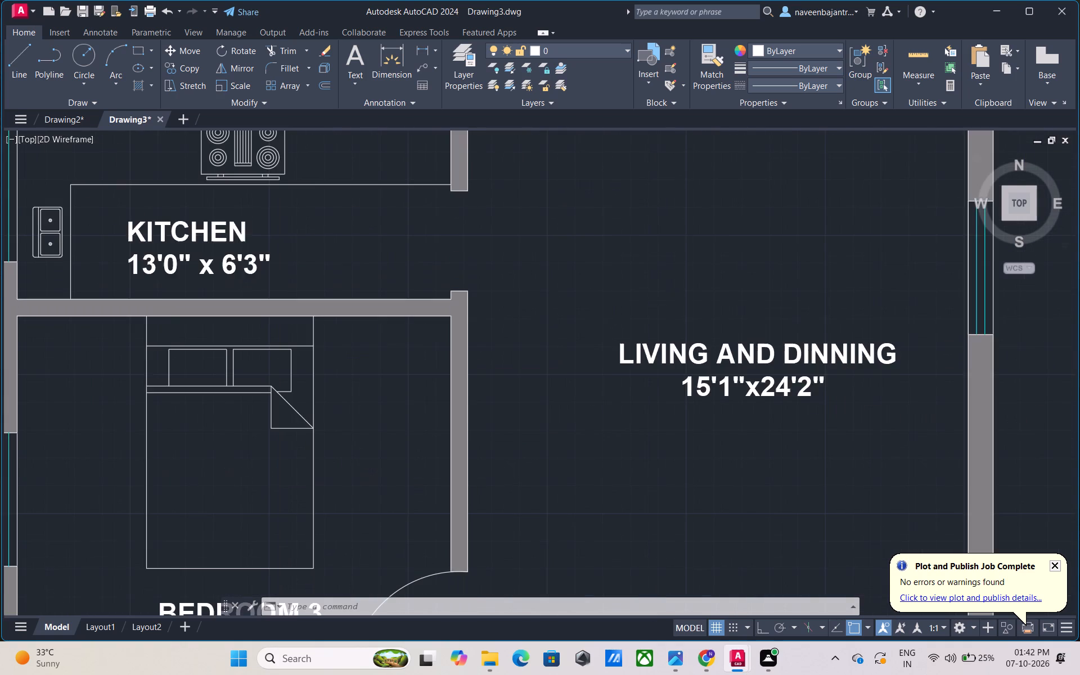
pyautogui.scroll(-1, 453, 350)
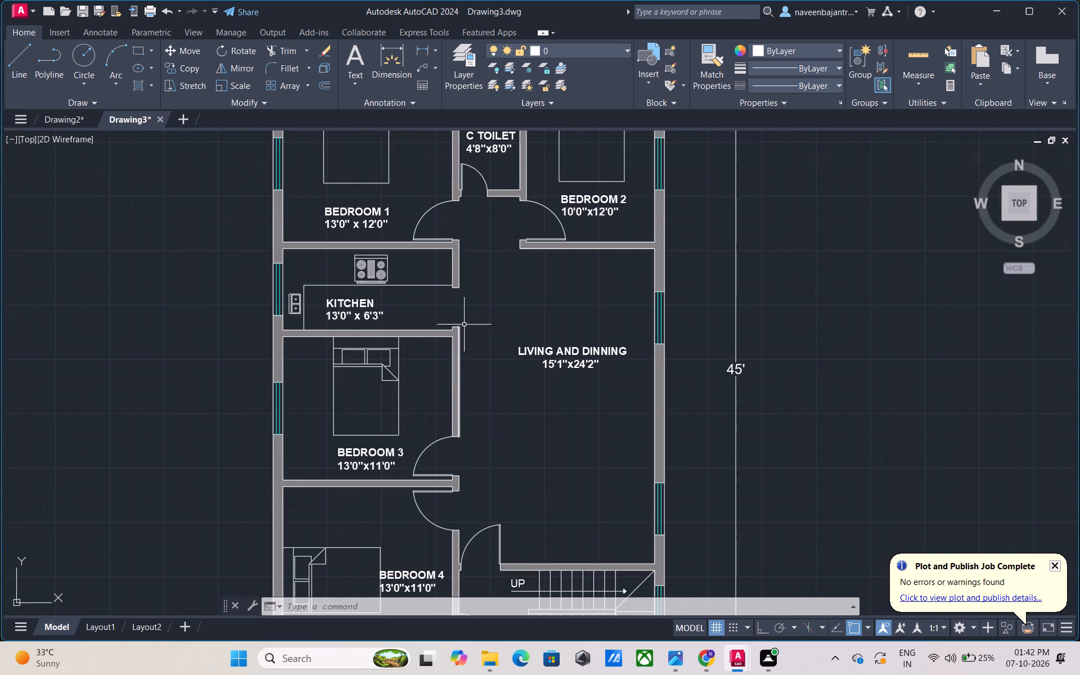
# Inspect the passage and door swings between Bedroom 1, Bedroom 2 and the common toilet, within the overall plan.
pyautogui.scroll(2, 470, 204)
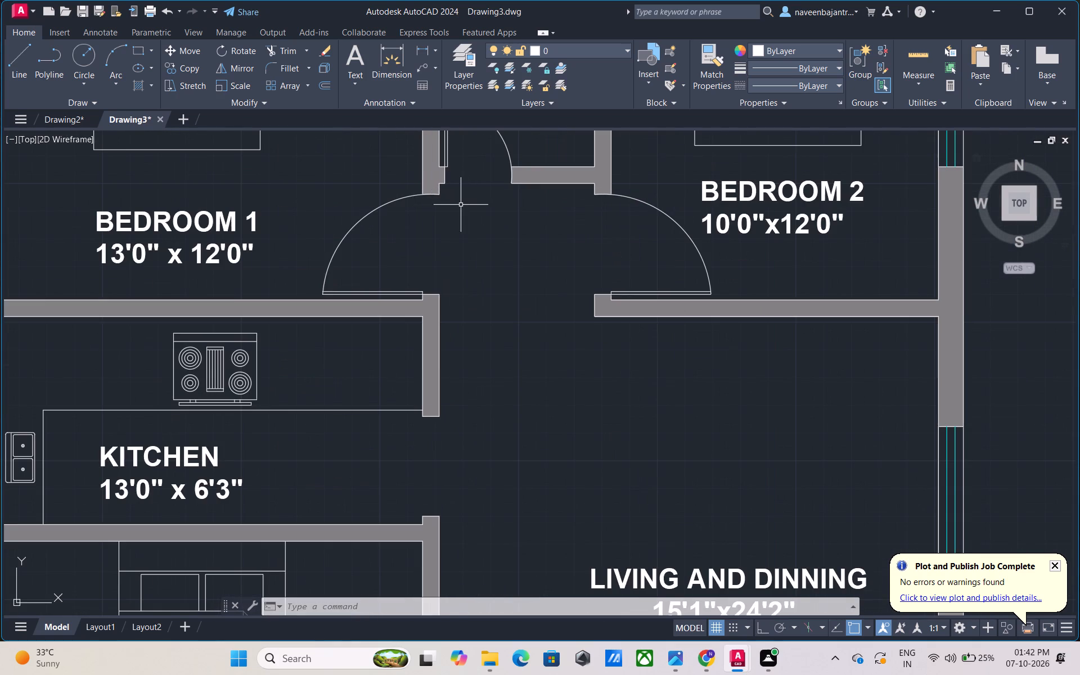
pyautogui.moveTo(460, 205); pyautogui.dragTo(465, 224, button='middle')
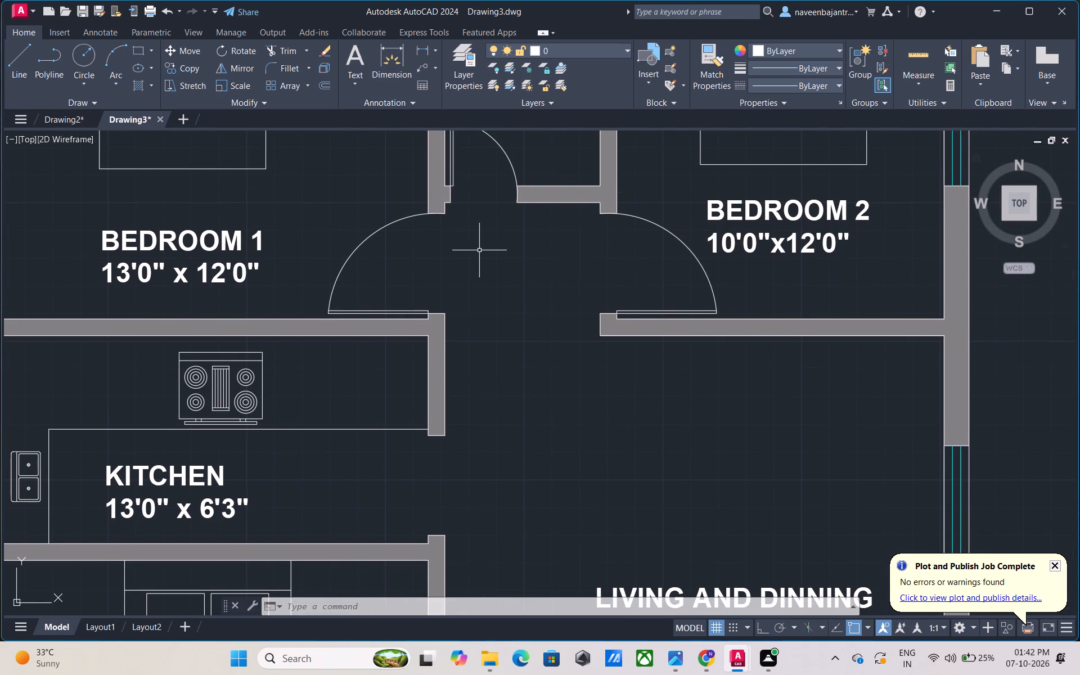
pyautogui.scroll(-3, 481, 251)
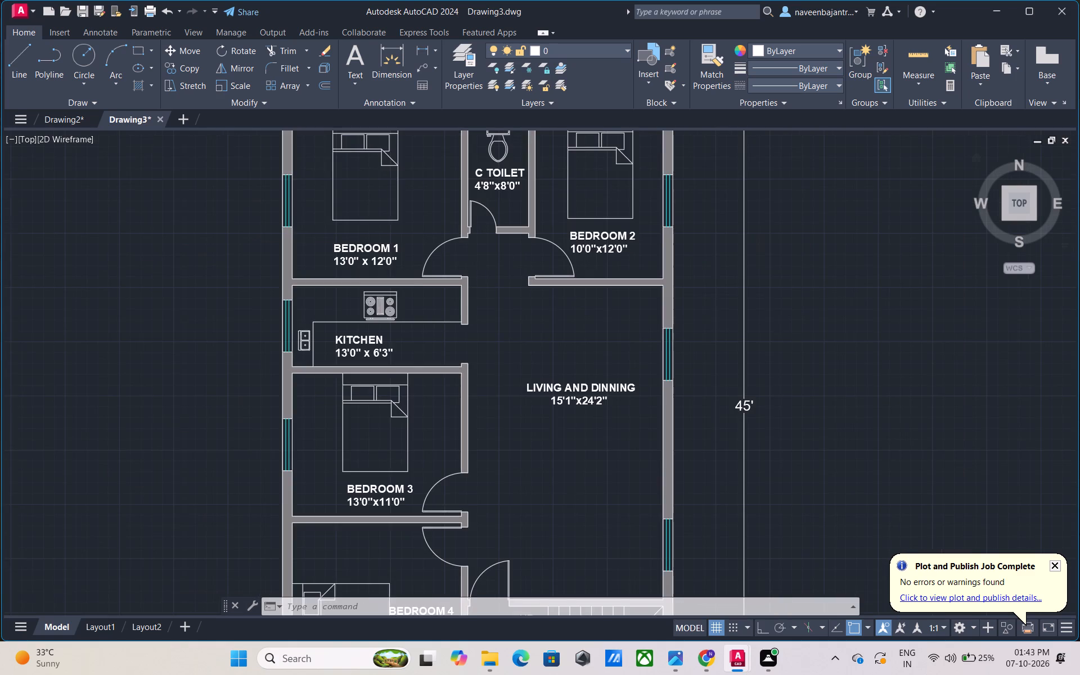
pyautogui.moveTo(493, 263); pyautogui.dragTo(493, 267, button='middle')
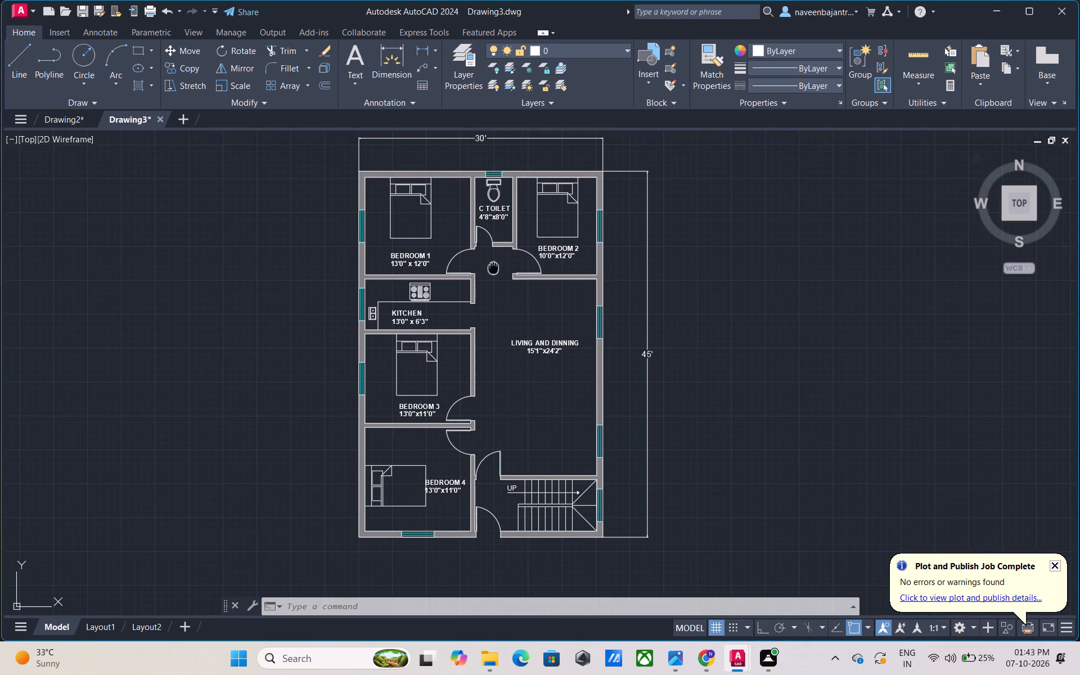
pyautogui.moveTo(493, 267); pyautogui.dragTo(493, 269, button='middle')
pyautogui.moveTo(493, 271); pyautogui.dragTo(493, 291, button='middle')
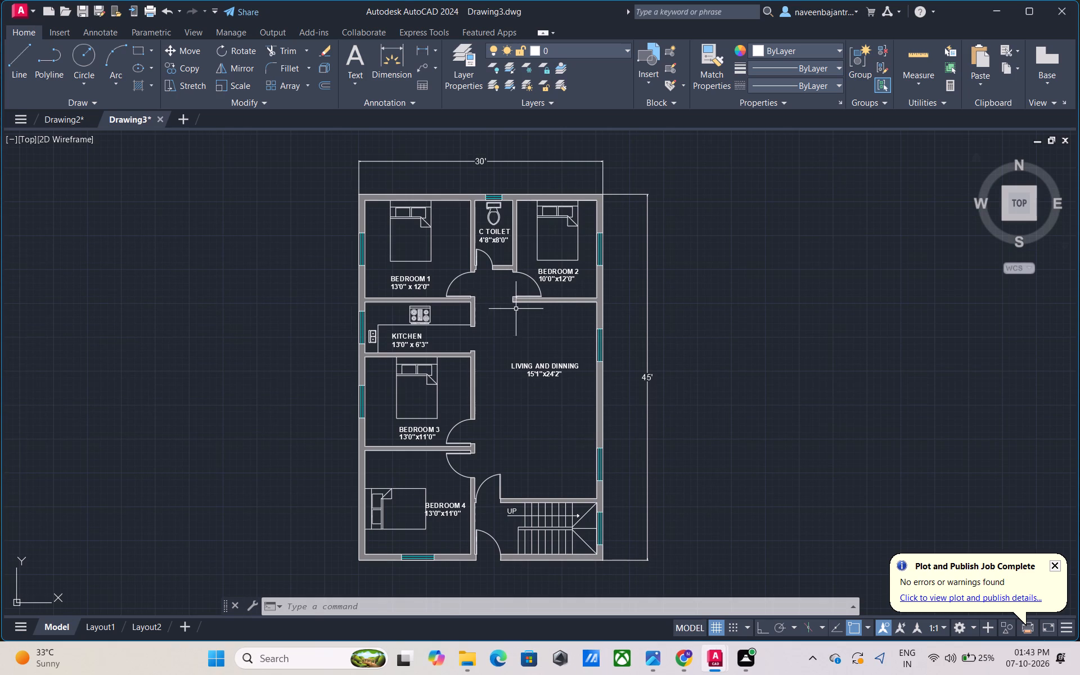
# Examine the wall end and door beside Bedroom 2 where the passage opens into the living and dining area.
pyautogui.scroll(3, 517, 305)
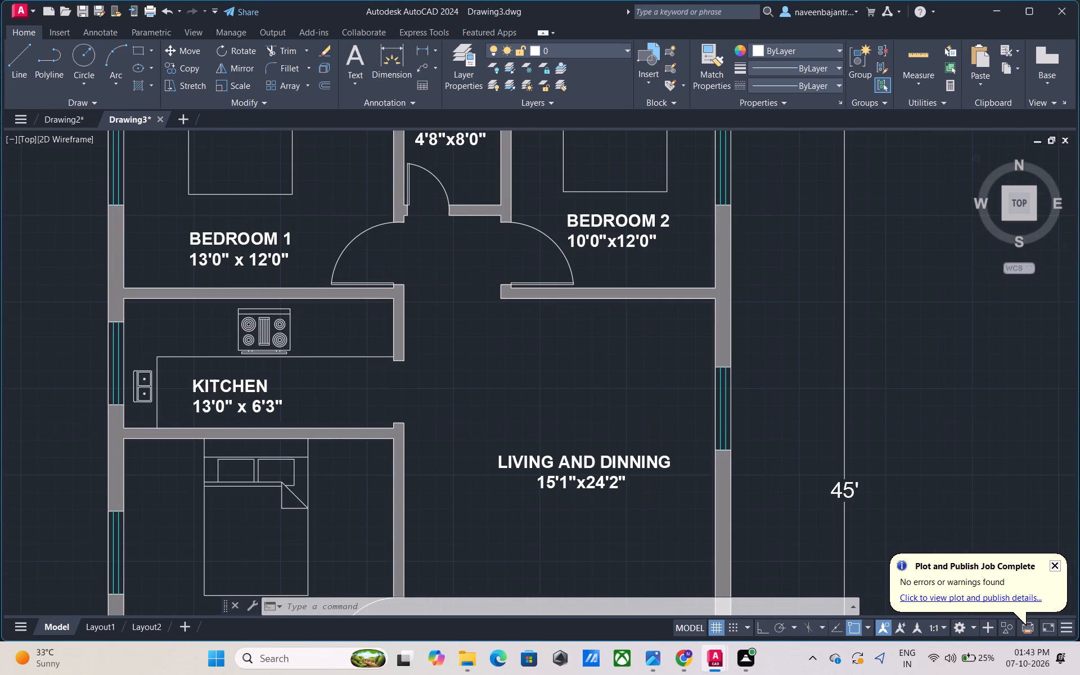
pyautogui.scroll(1, 519, 303)
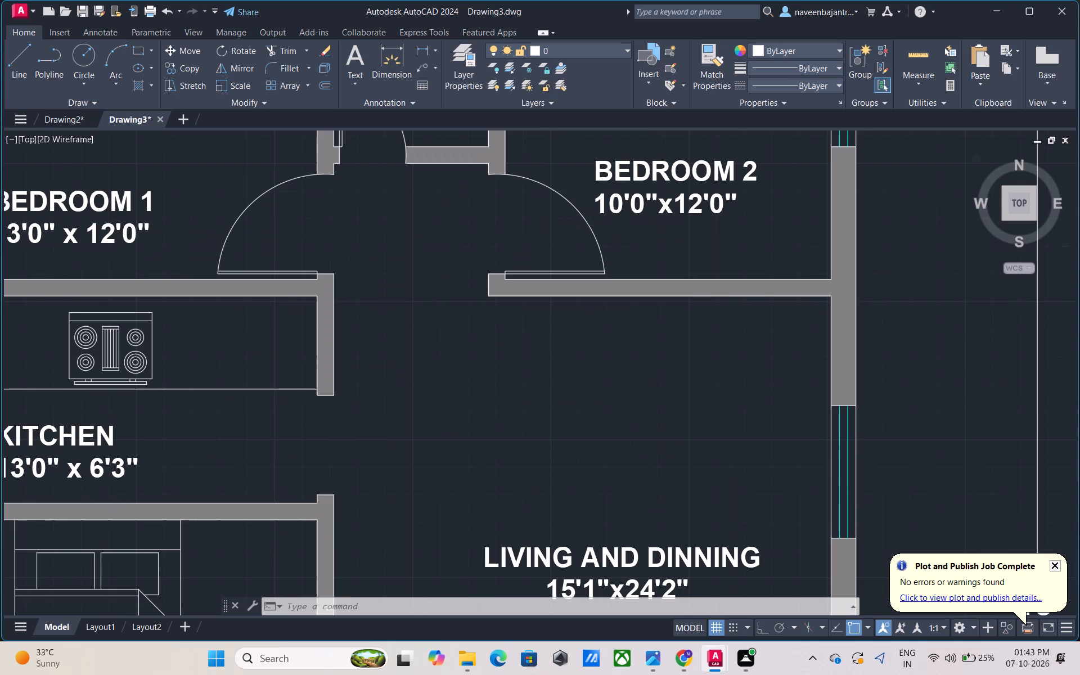
pyautogui.scroll(-2, 519, 303)
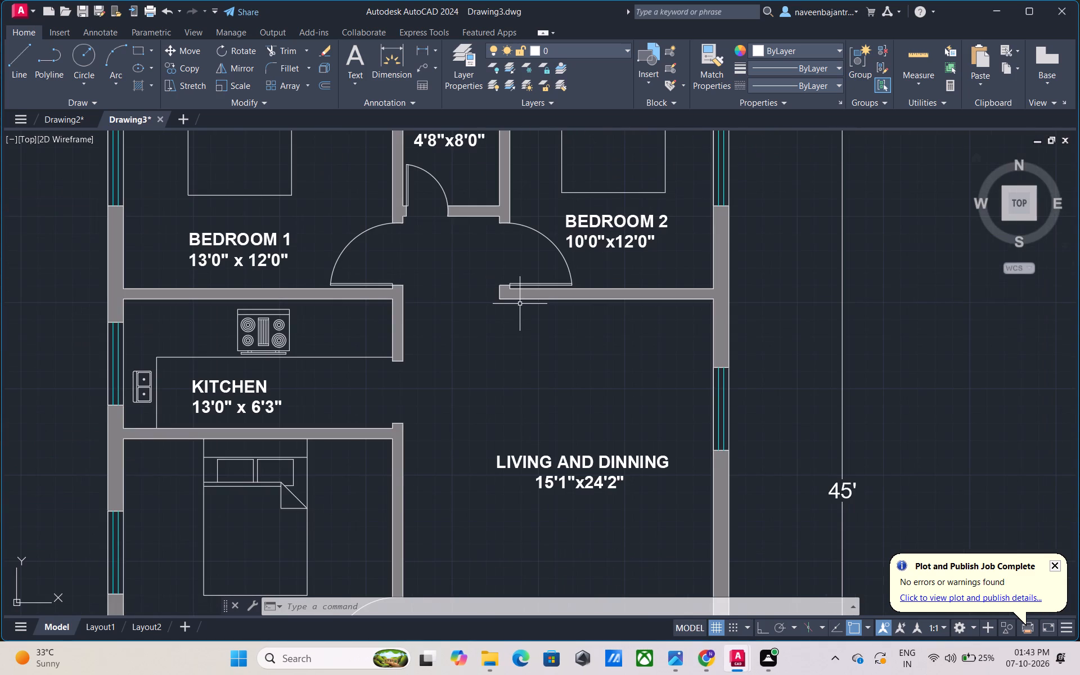
pyautogui.scroll(-1, 521, 304)
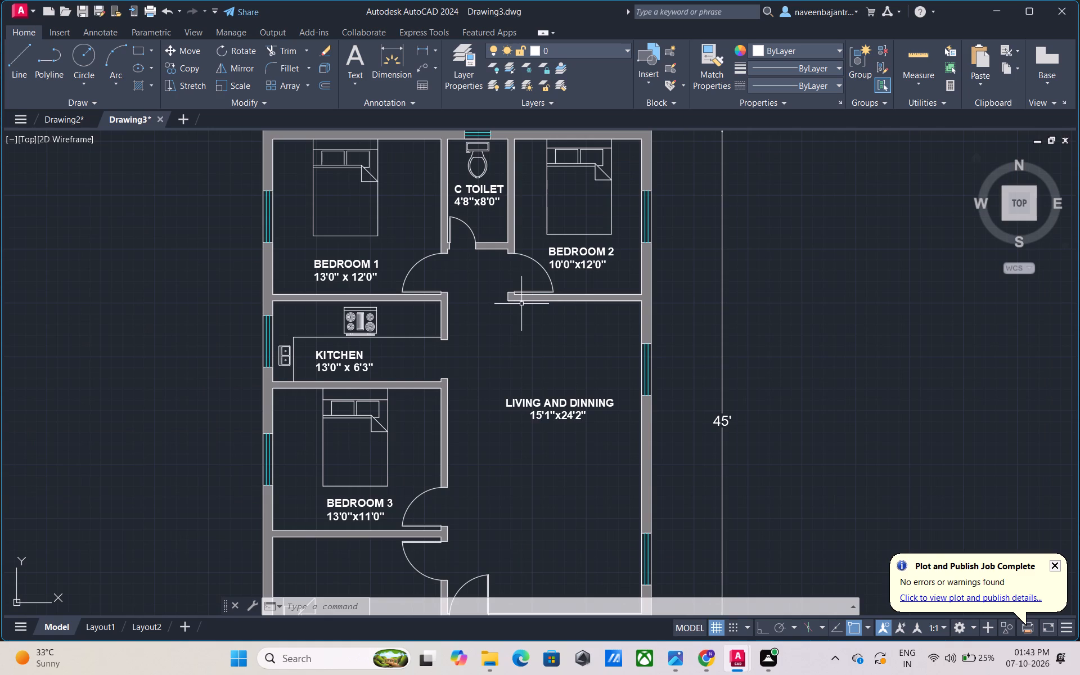
pyautogui.scroll(-1, 521, 304)
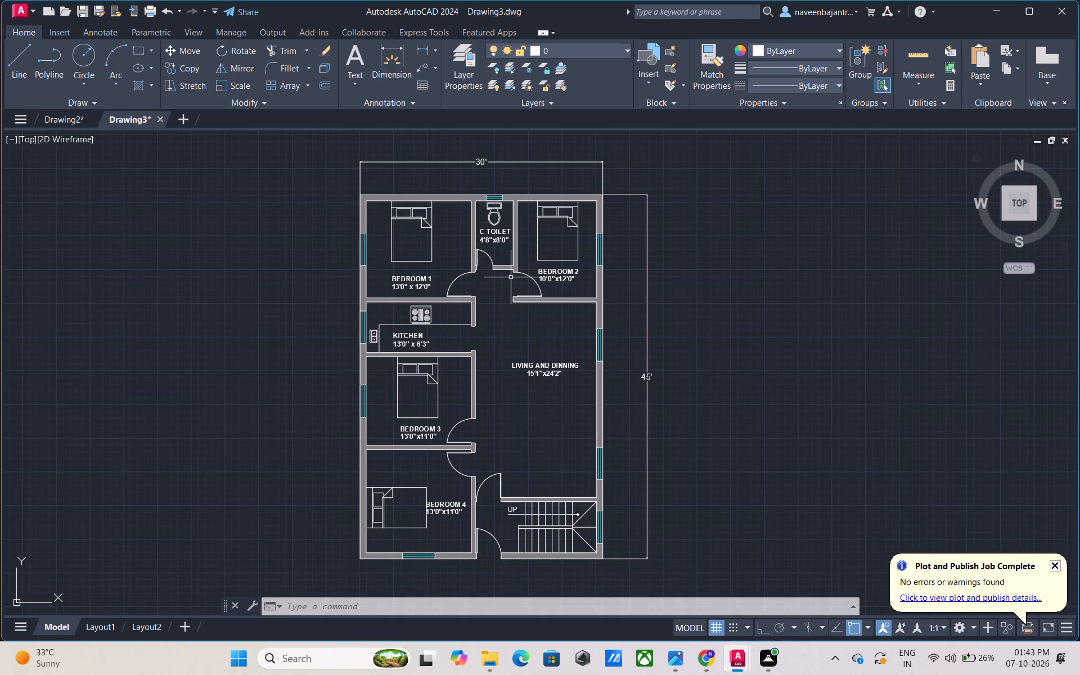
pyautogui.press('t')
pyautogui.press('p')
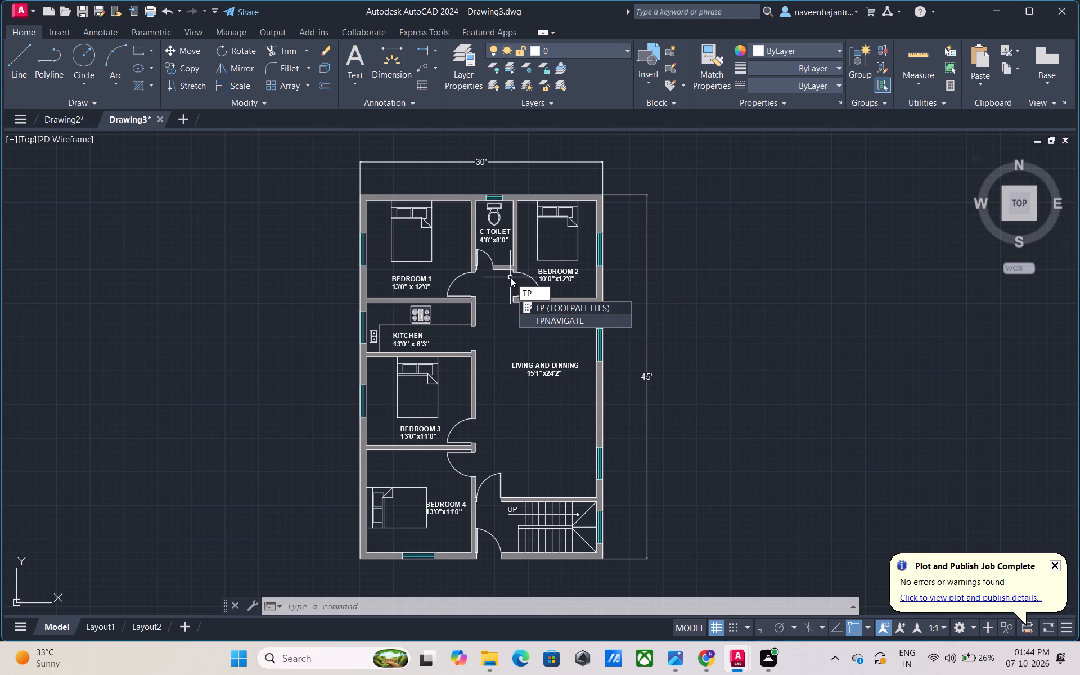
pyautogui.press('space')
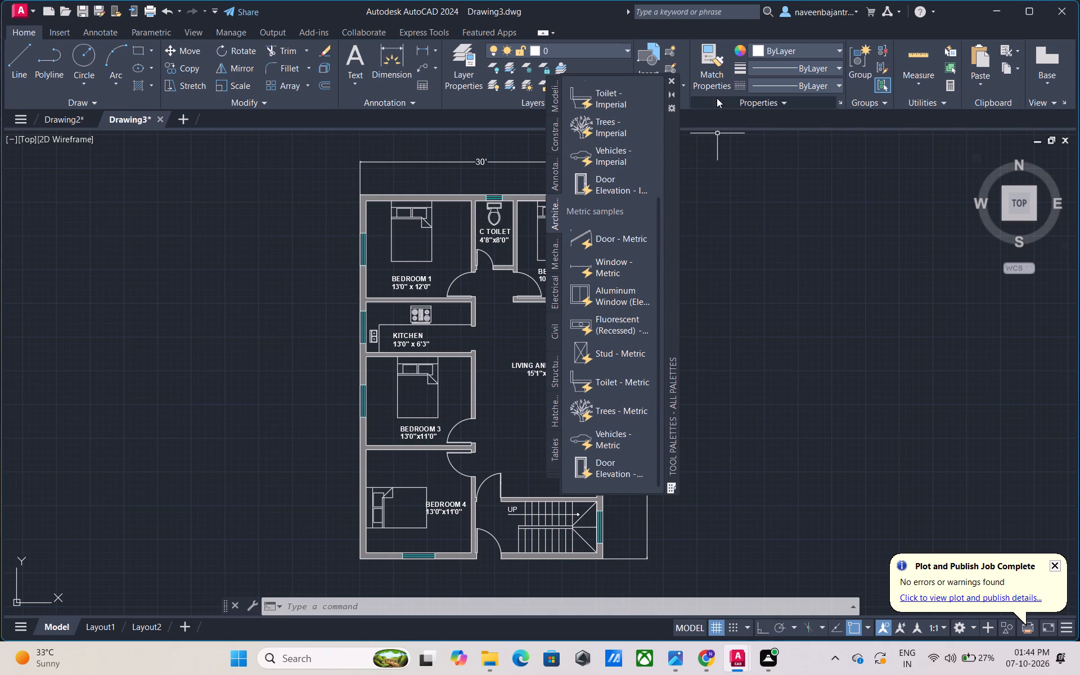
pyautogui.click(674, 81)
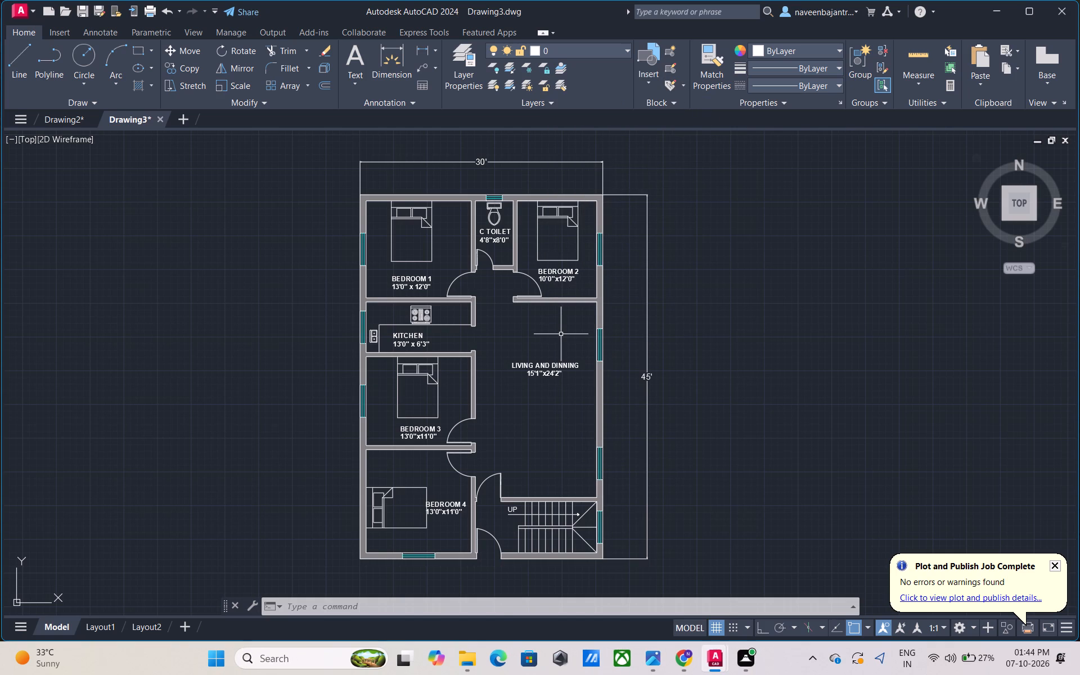
# Examine Bedroom 1, the common toilet and the kitchen with their size labels, together with the complete floor plan.
pyautogui.scroll(1, 565, 317)
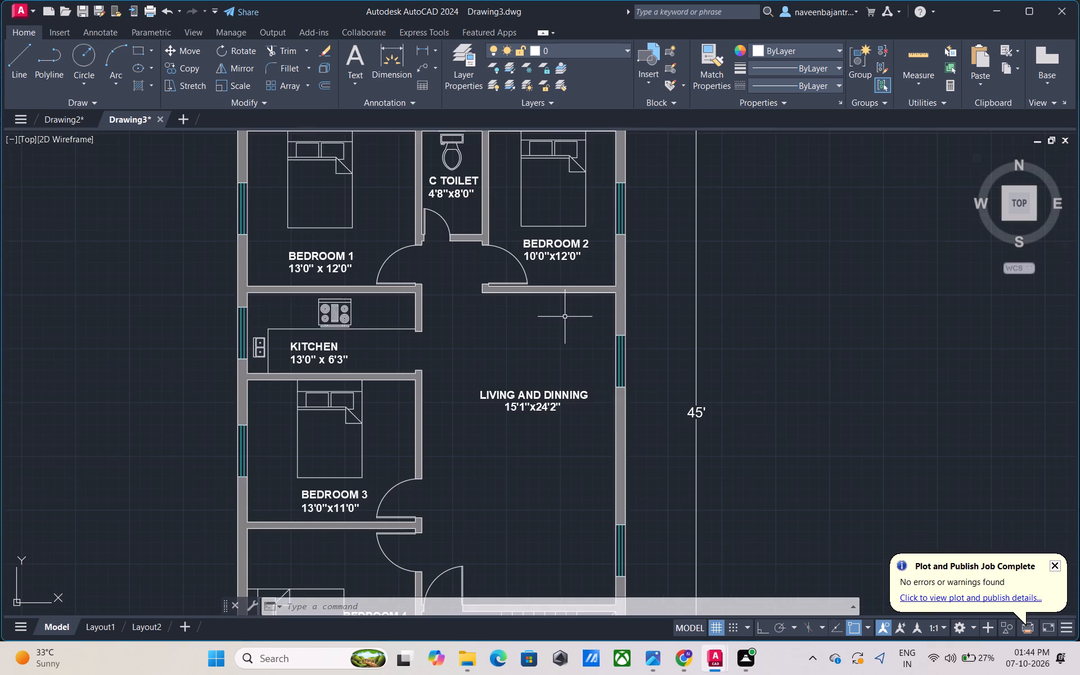
pyautogui.scroll(-1, 565, 317)
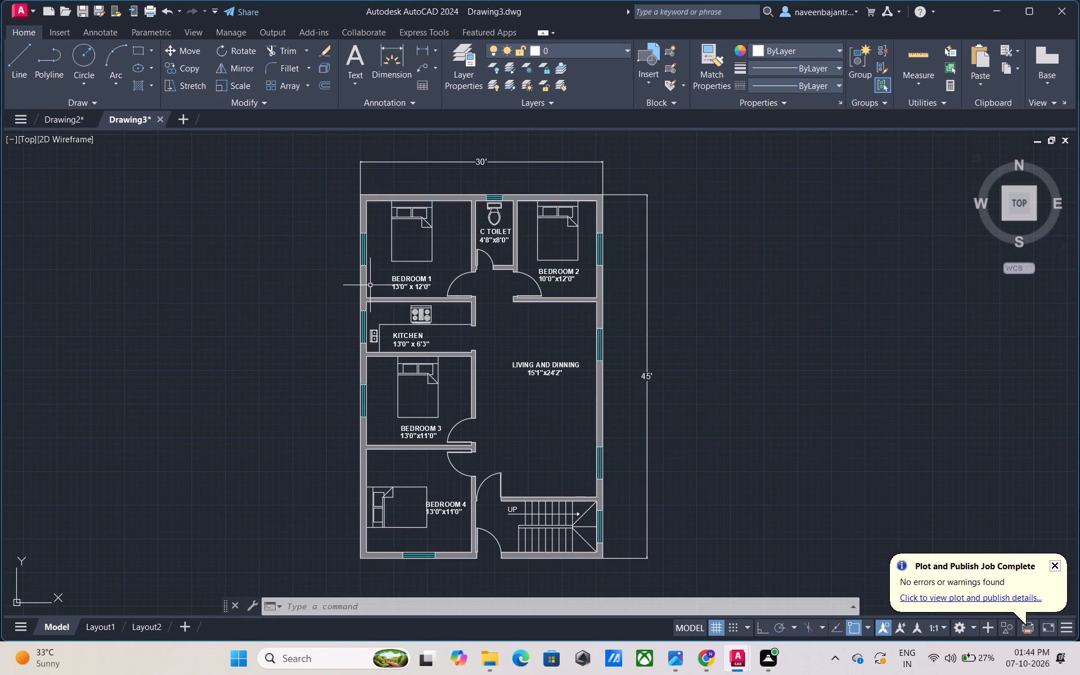
pyautogui.scroll(2, 370, 285)
pyautogui.scroll(-1, 370, 285)
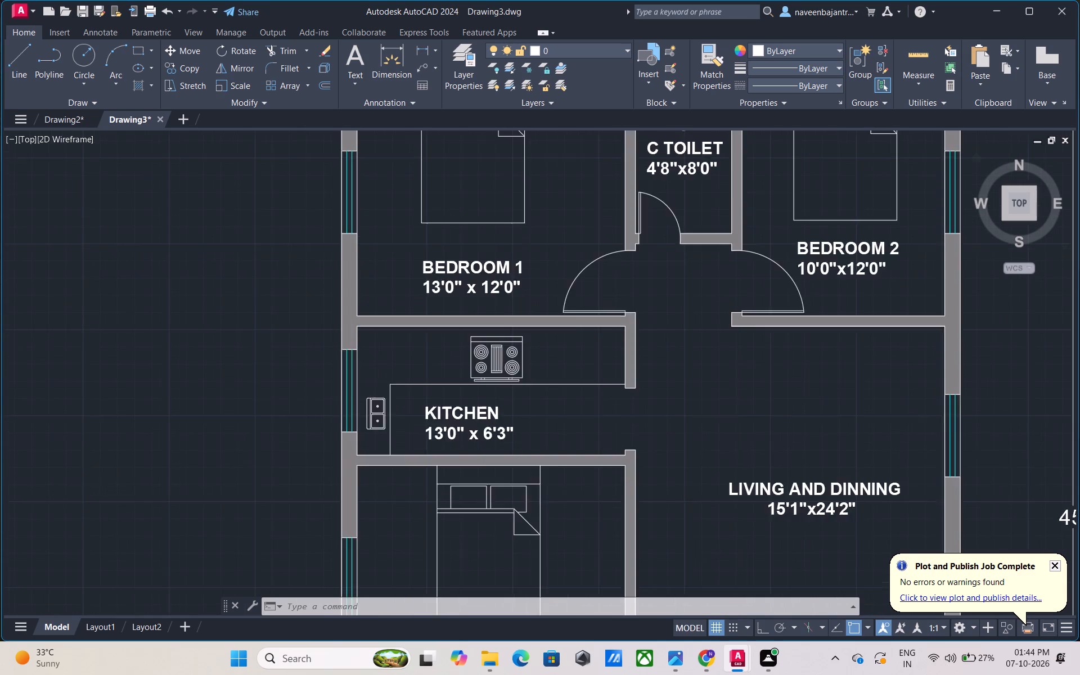
pyautogui.scroll(-1, 370, 285)
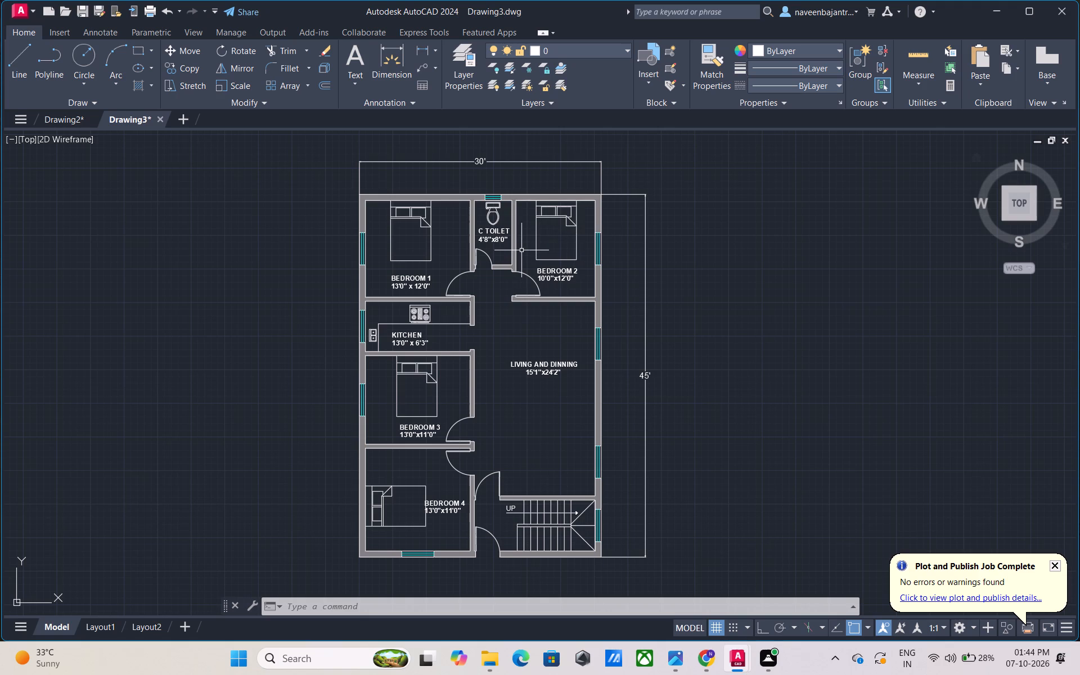
pyautogui.scroll(4, 443, 230)
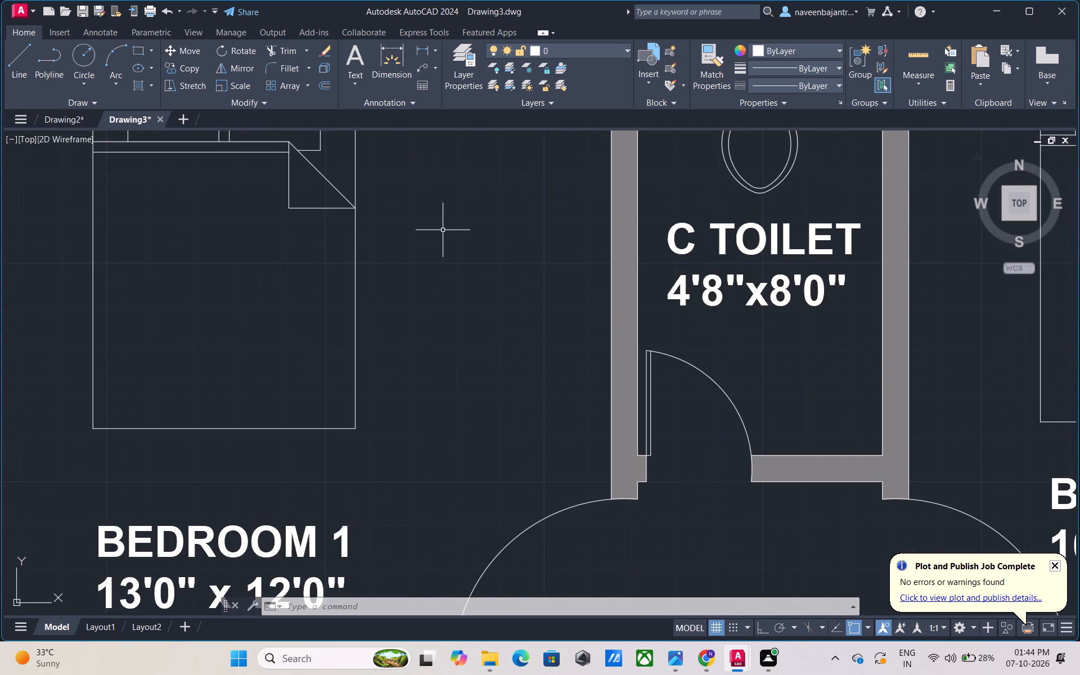
pyautogui.scroll(1, 443, 230)
pyautogui.scroll(-3, 443, 230)
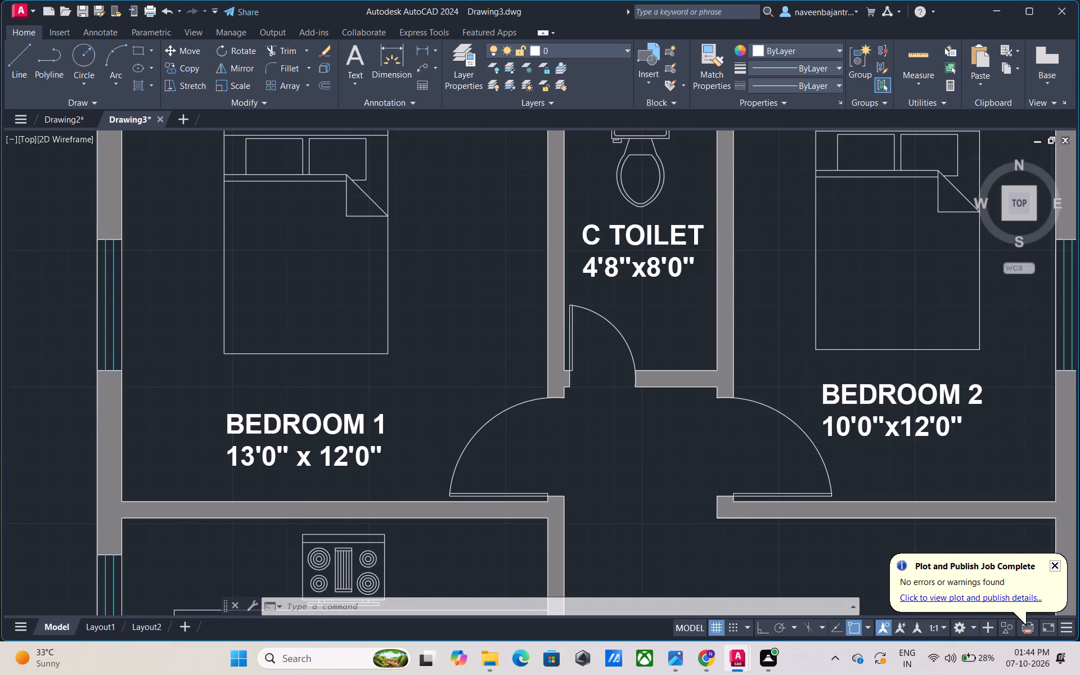
pyautogui.scroll(-1, 443, 230)
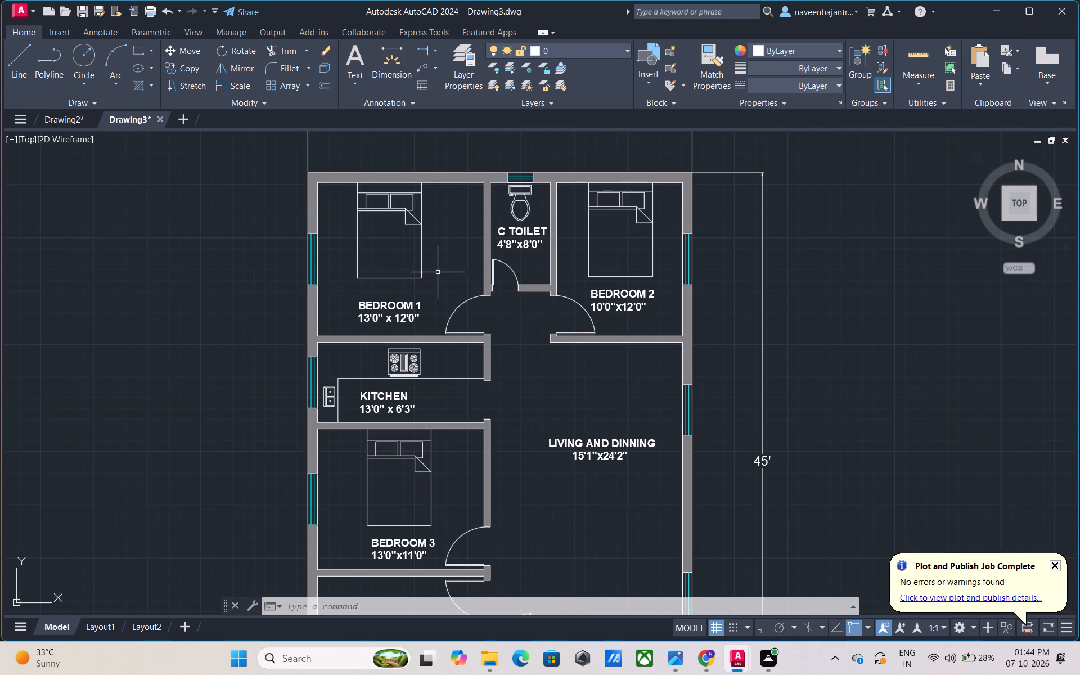
pyautogui.moveTo(440, 282); pyautogui.dragTo(439, 269, button='middle')
pyautogui.scroll(-1, 439, 268)
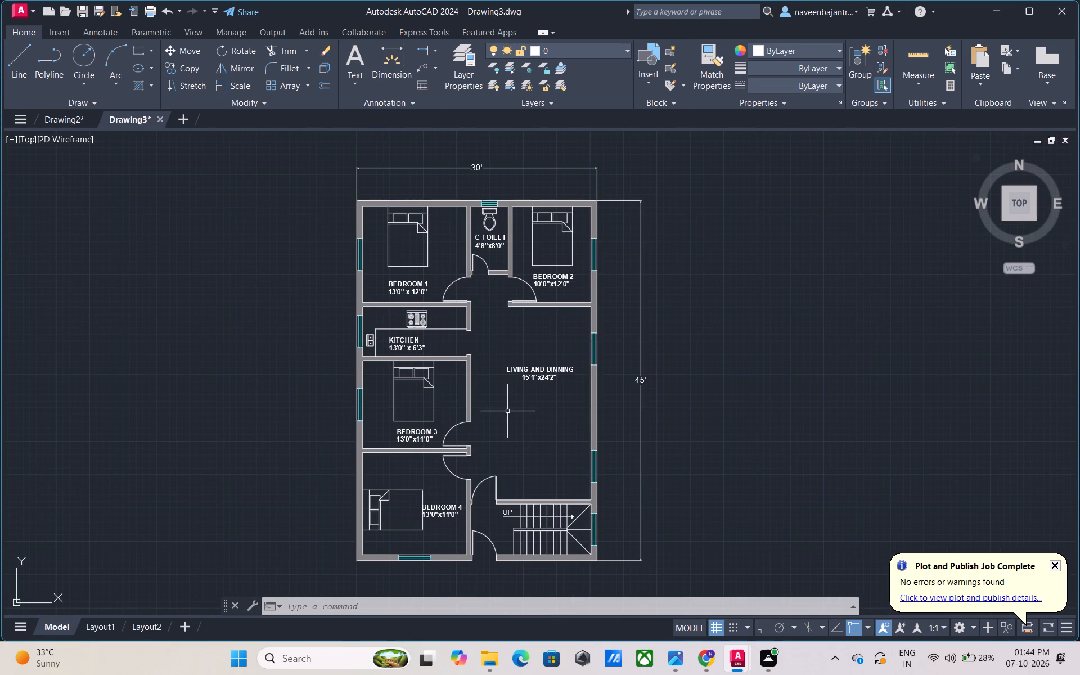
pyautogui.moveTo(508, 411); pyautogui.dragTo(496, 386, button='middle')
pyautogui.moveTo(532, 385); pyautogui.dragTo(479, 391, button='middle')
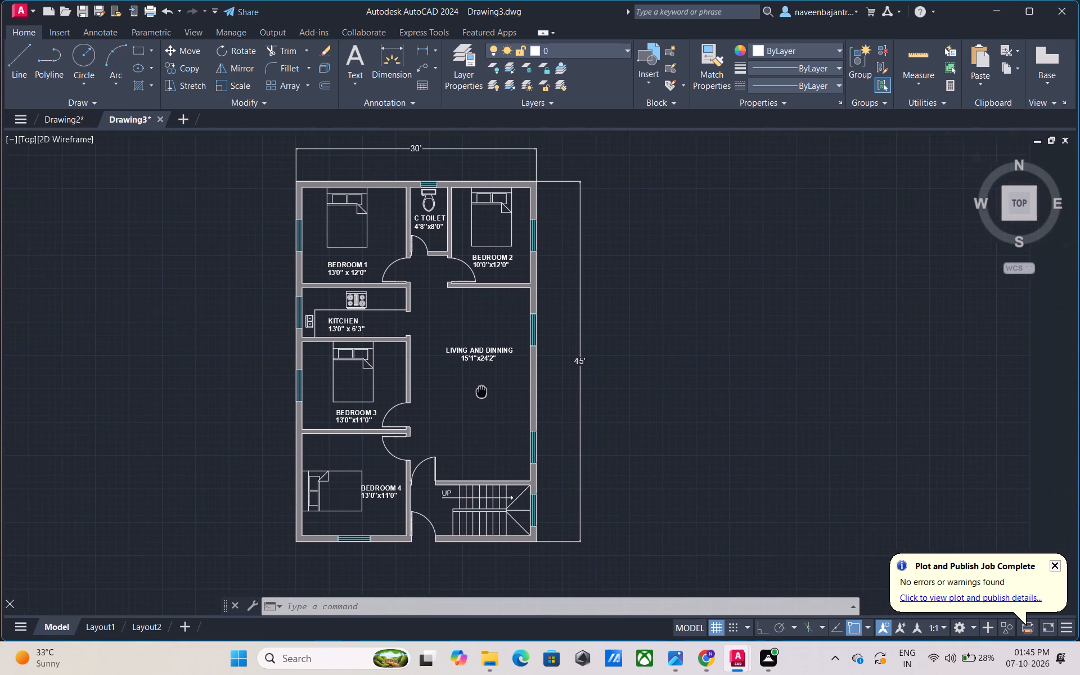
# Examine the living and dining area and its surrounding rooms, both closely and within the overall floor plan.
pyautogui.moveTo(479, 391); pyautogui.dragTo(479, 391, button='middle')
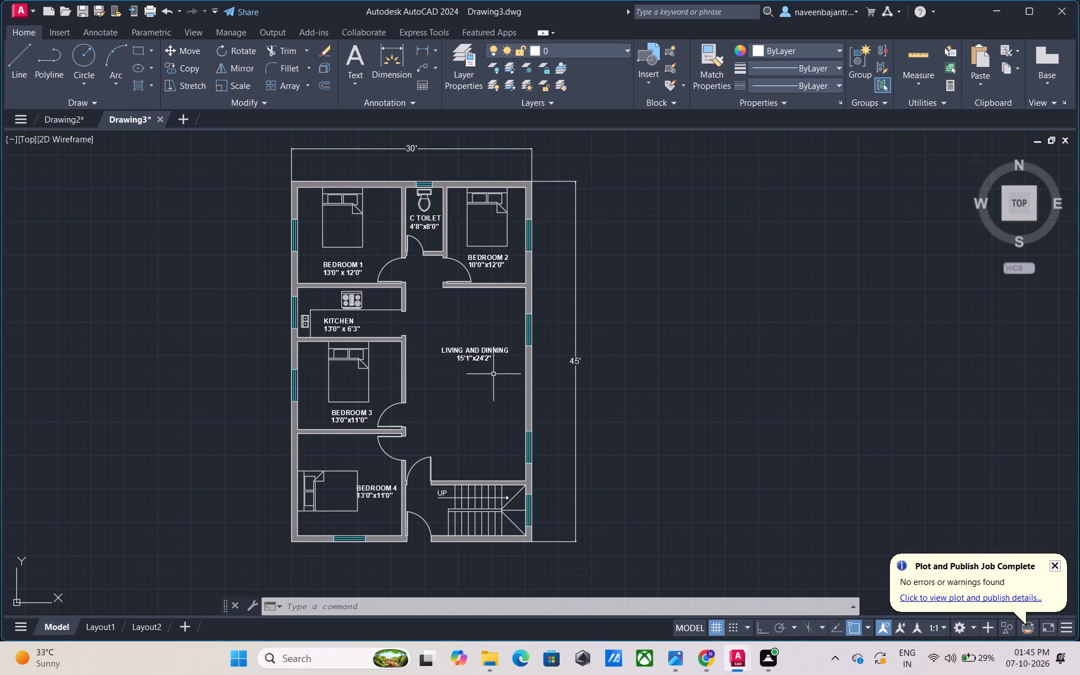
pyautogui.scroll(1, 493, 374)
pyautogui.scroll(-1, 493, 374)
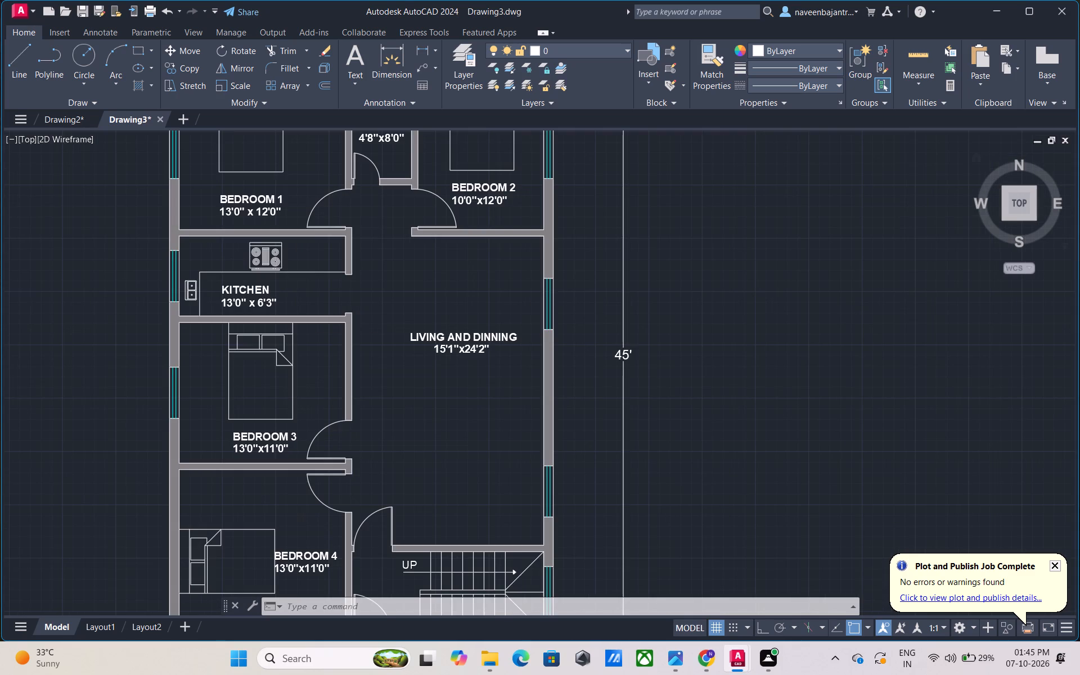
pyautogui.moveTo(493, 374); pyautogui.dragTo(518, 400, button='middle')
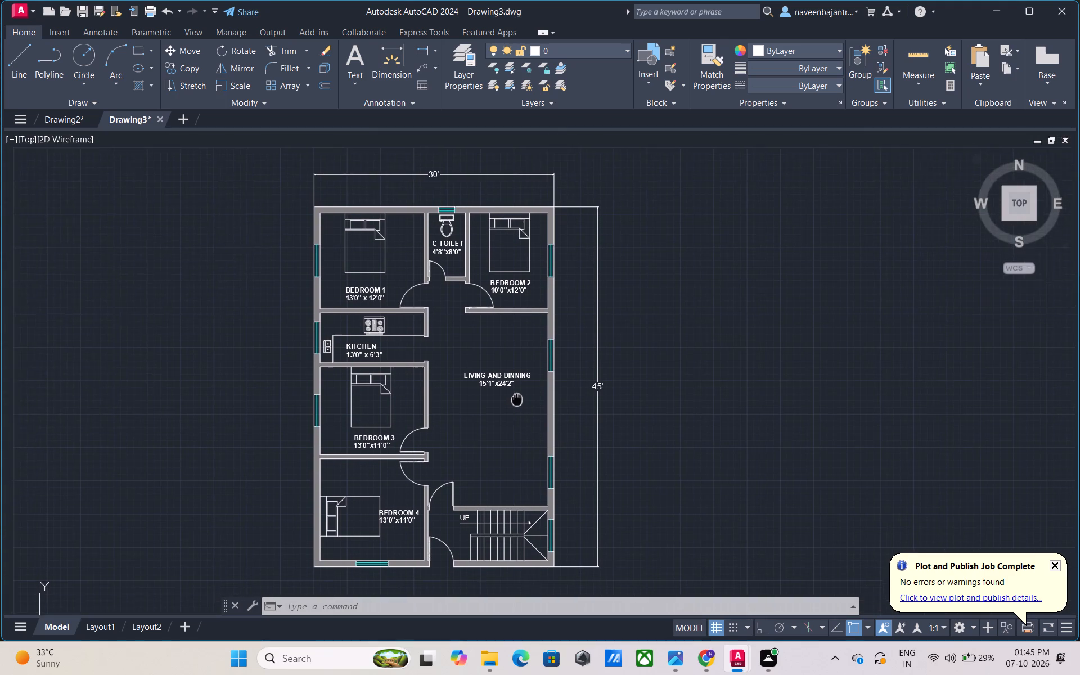
pyautogui.moveTo(518, 400); pyautogui.dragTo(546, 408, button='middle')
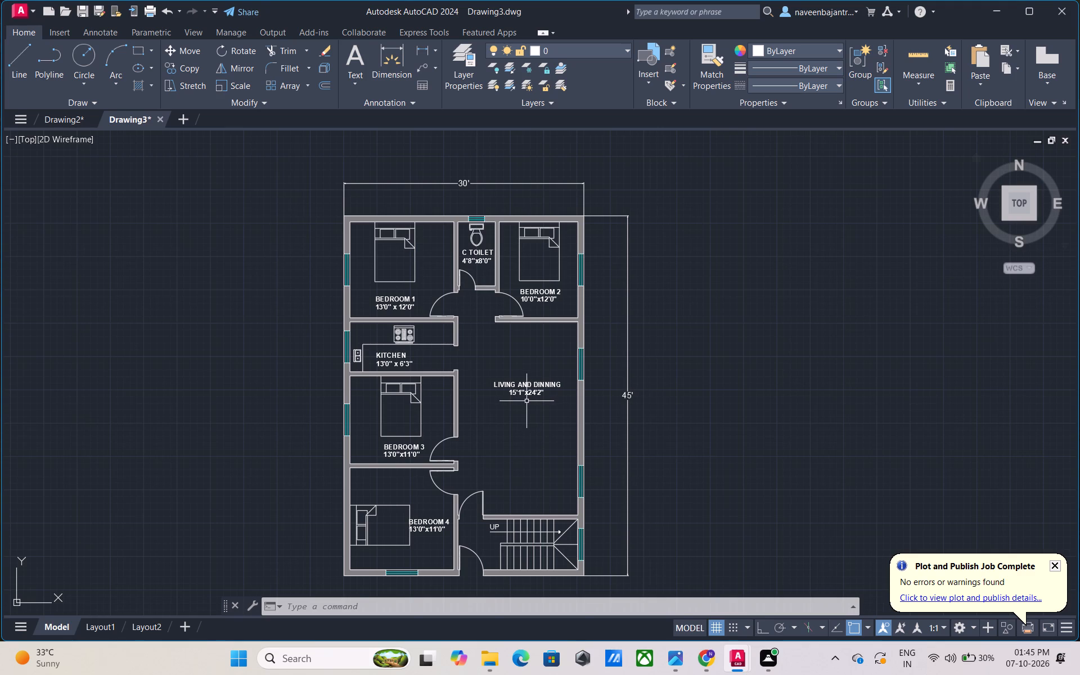
pyautogui.scroll(1, 526, 401)
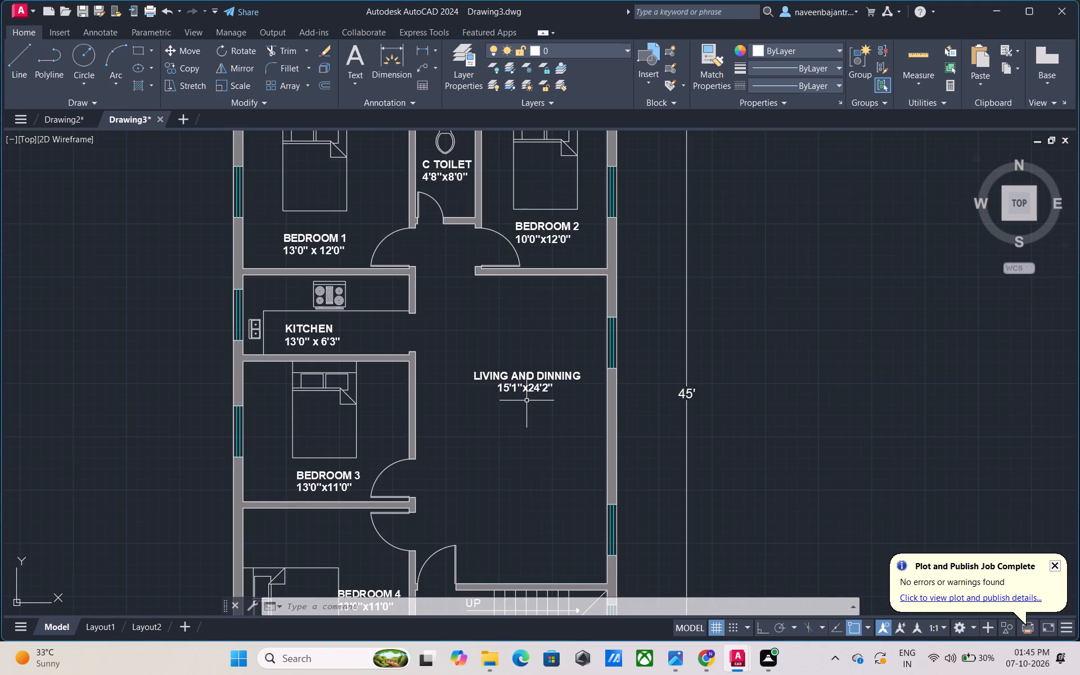
pyautogui.scroll(1, 526, 400)
pyautogui.scroll(-1, 526, 400)
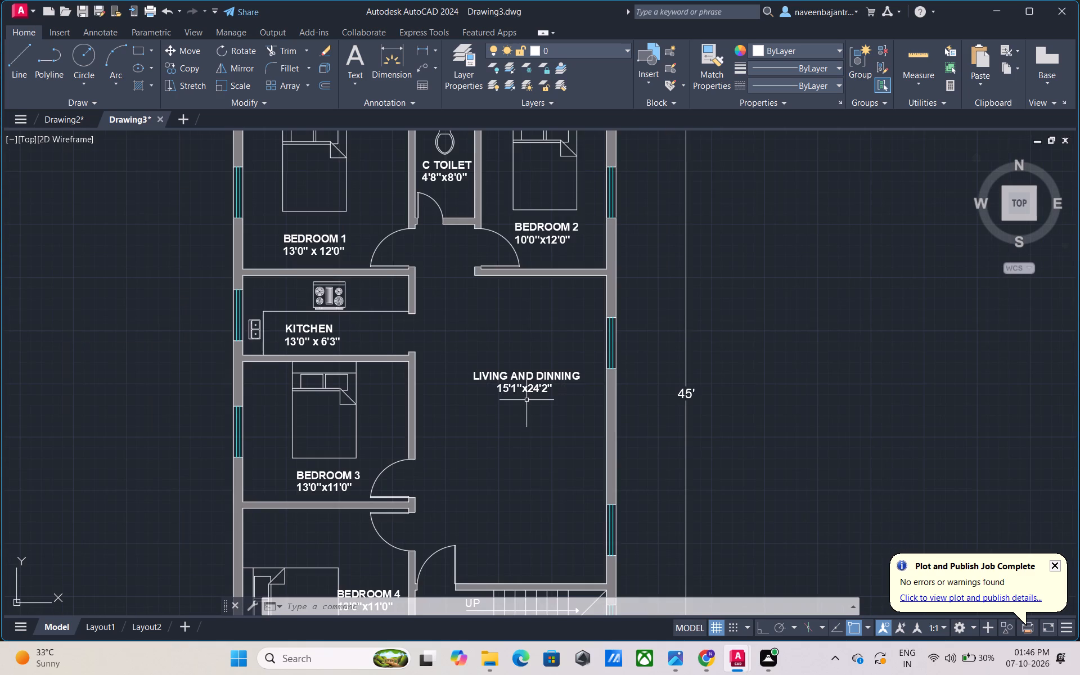
pyautogui.scroll(-1, 526, 400)
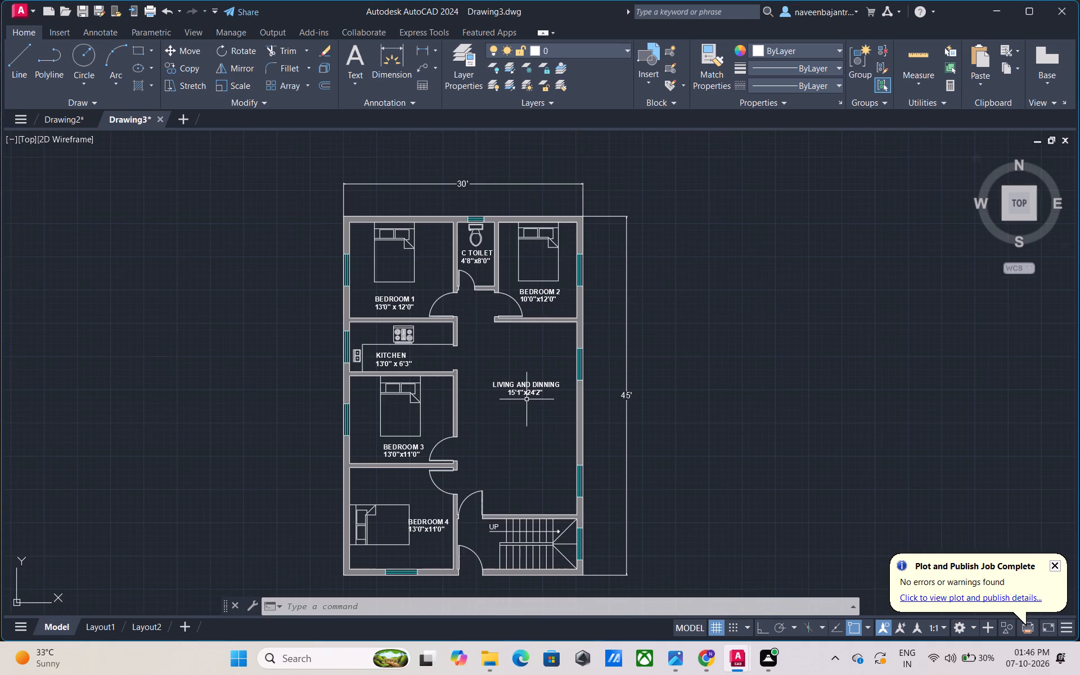
pyautogui.scroll(1, 526, 399)
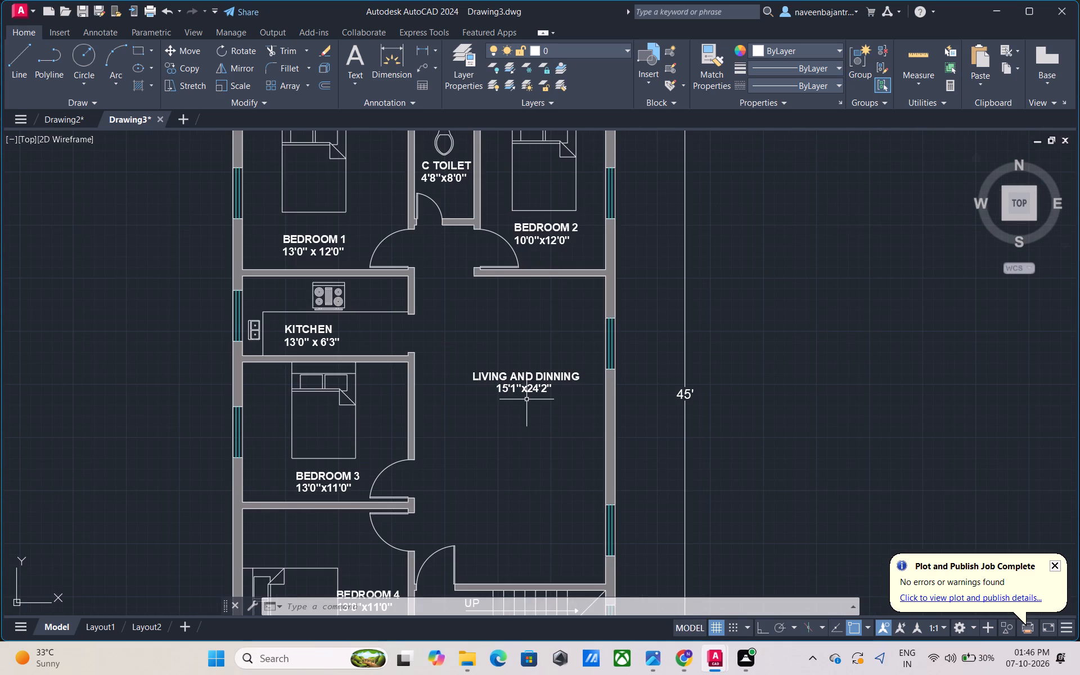
pyautogui.scroll(-1, 526, 399)
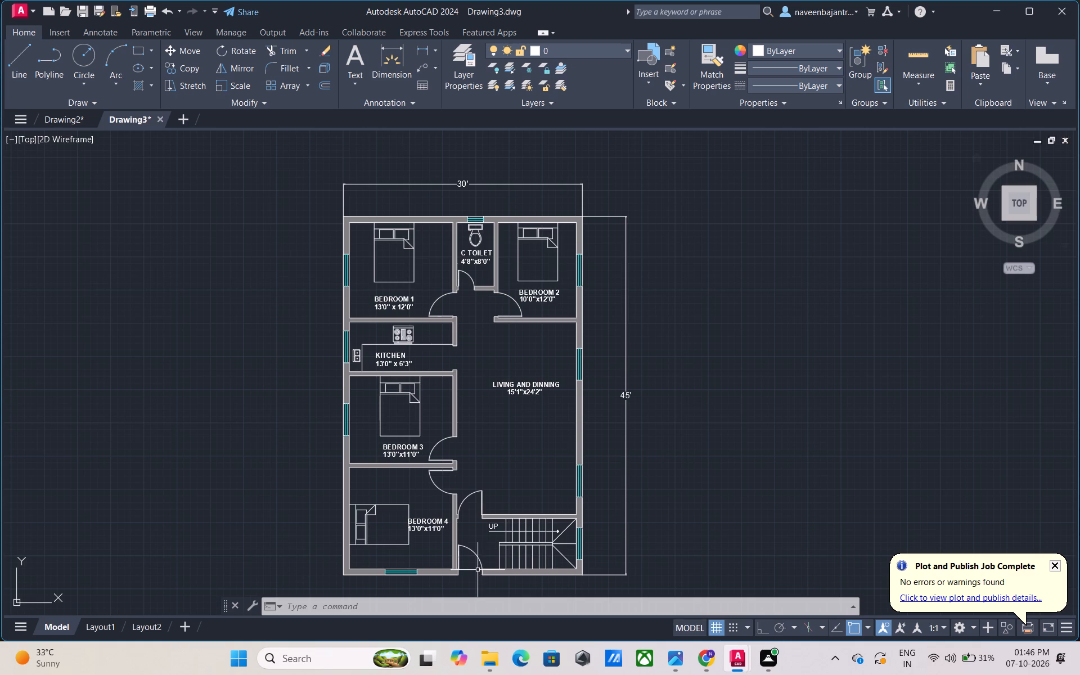
# Draw a 3' line across the main entrance door opening near the staircase, closing the outer face of the wall.
pyautogui.scroll(3, 472, 573)
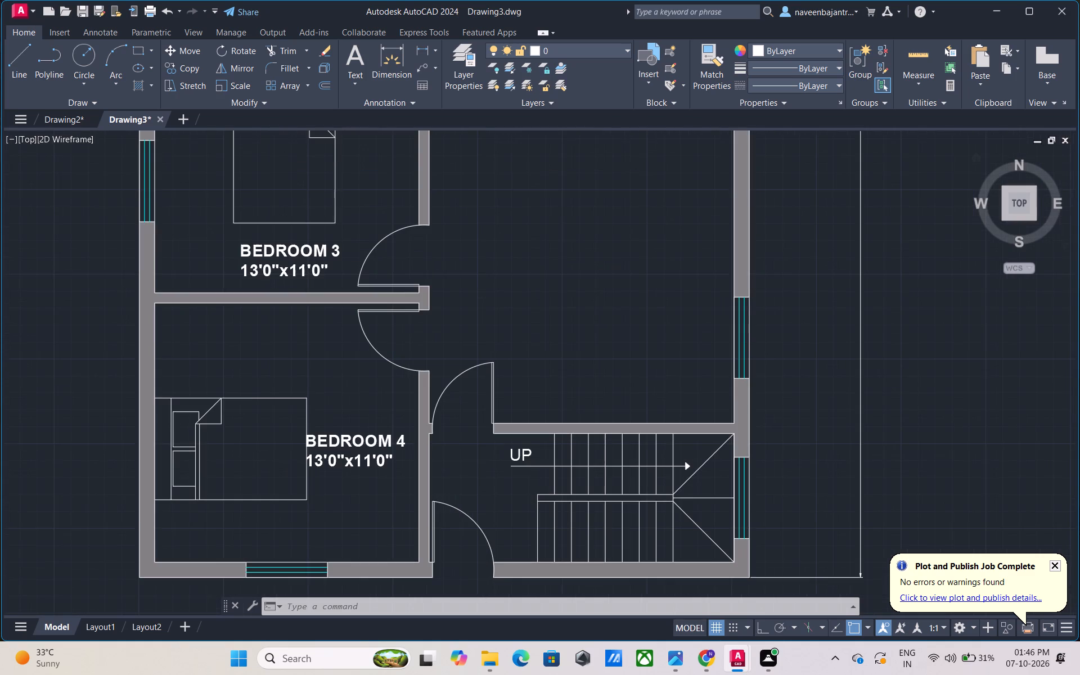
pyautogui.moveTo(472, 573); pyautogui.dragTo(492, 448, button='middle')
pyautogui.scroll(1, 493, 444)
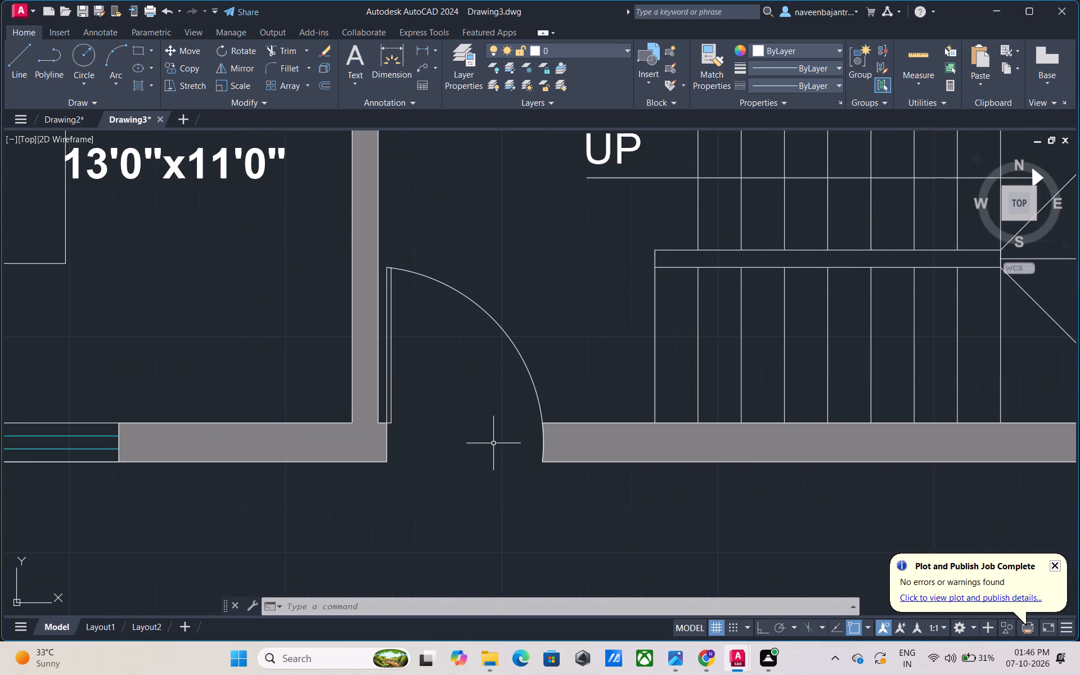
pyautogui.press('Escape')
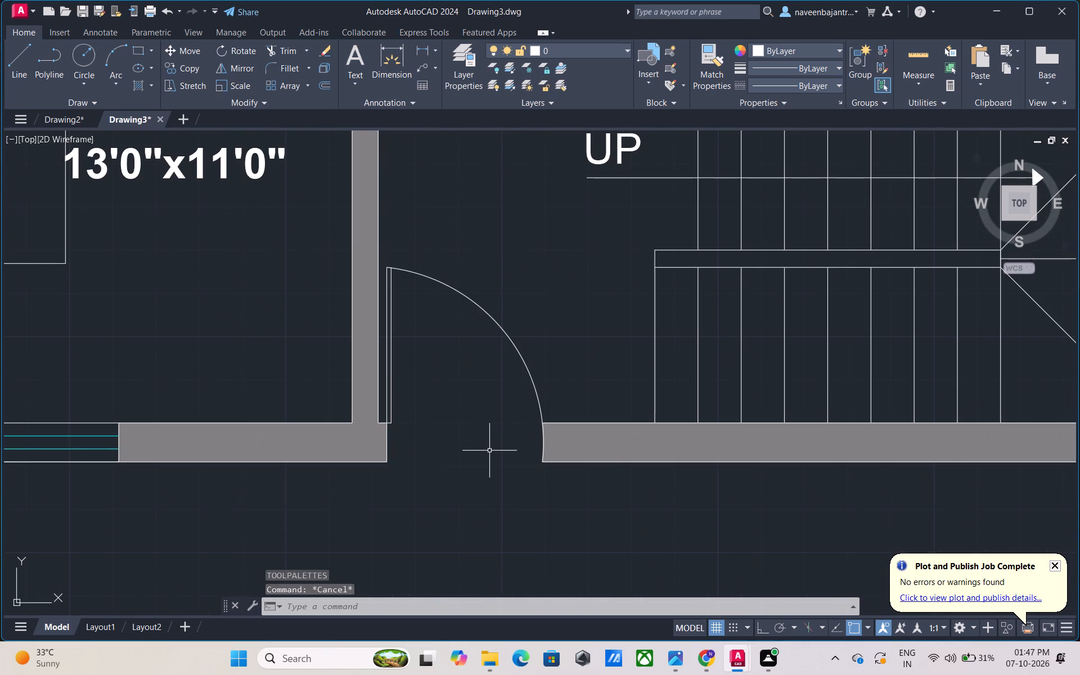
pyautogui.write('L')
pyautogui.press('space')
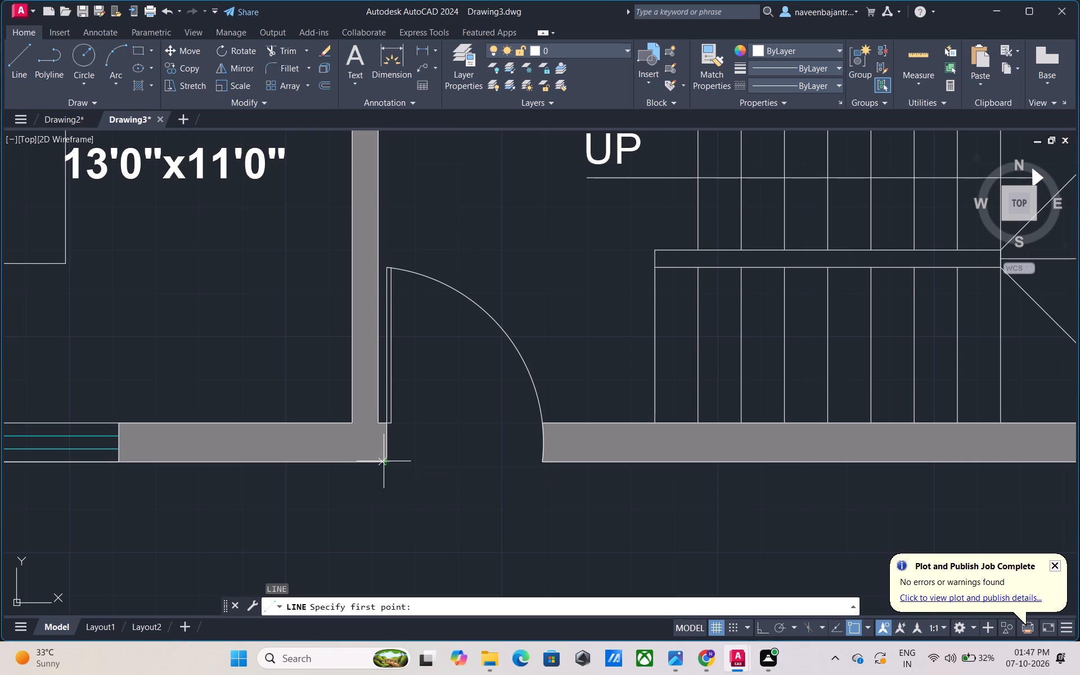
pyautogui.click(385, 461)
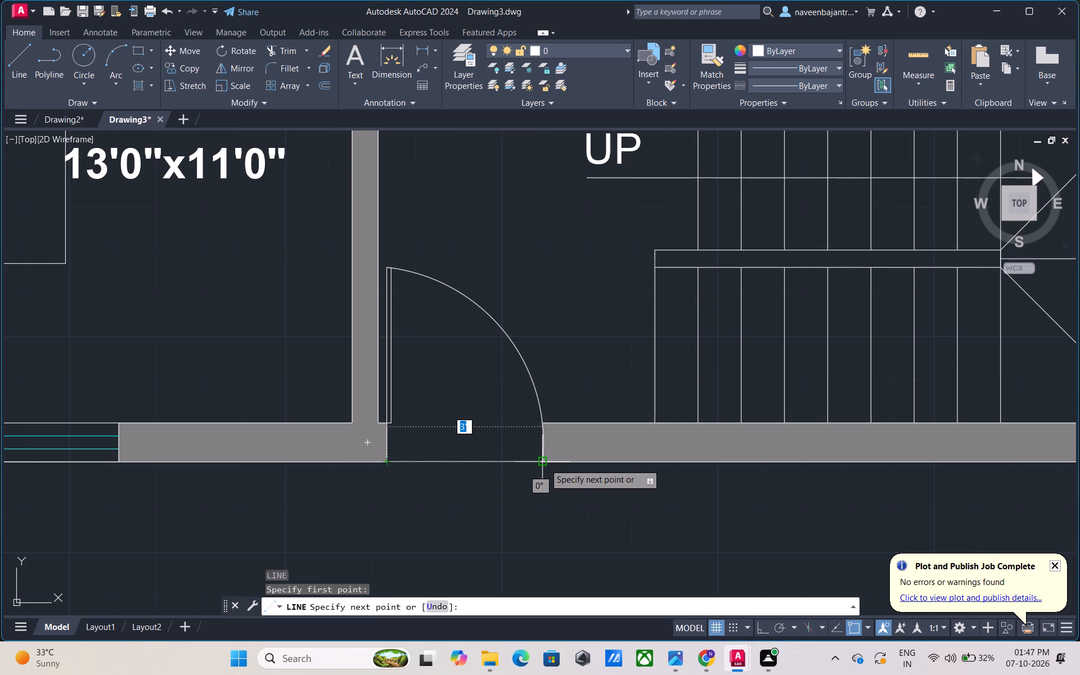
pyautogui.click(543, 458)
pyautogui.press('Escape')
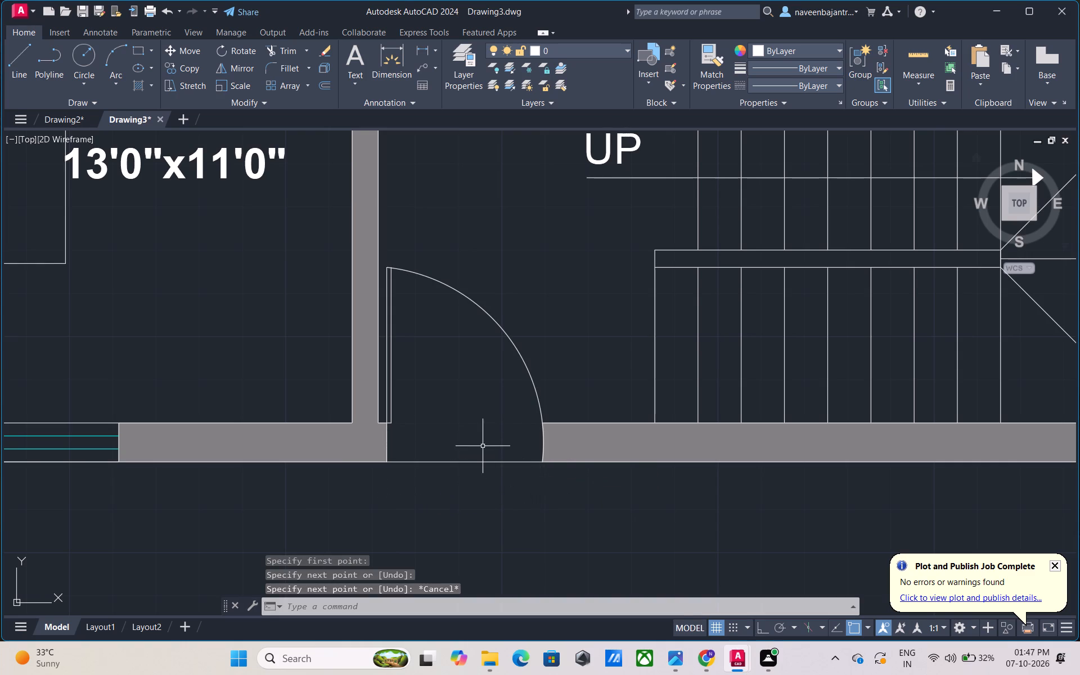
# Add the multiline text ENTRY, 7" high, in the main entrance door opening.
pyautogui.click(347, 60)
pyautogui.click(404, 417)
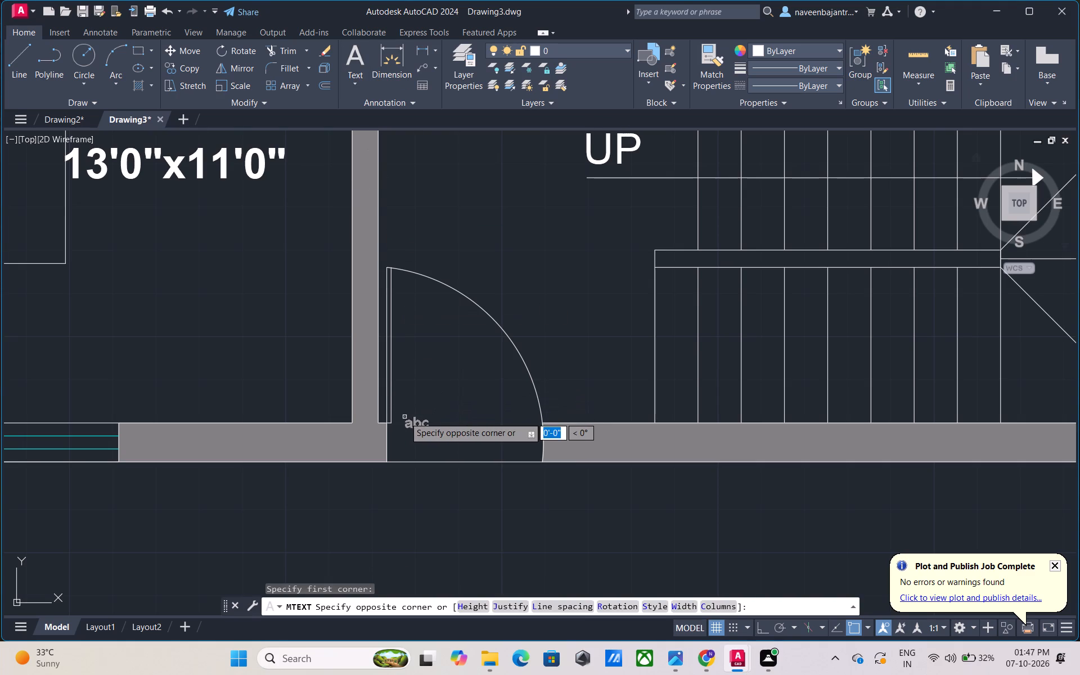
pyautogui.click(526, 451)
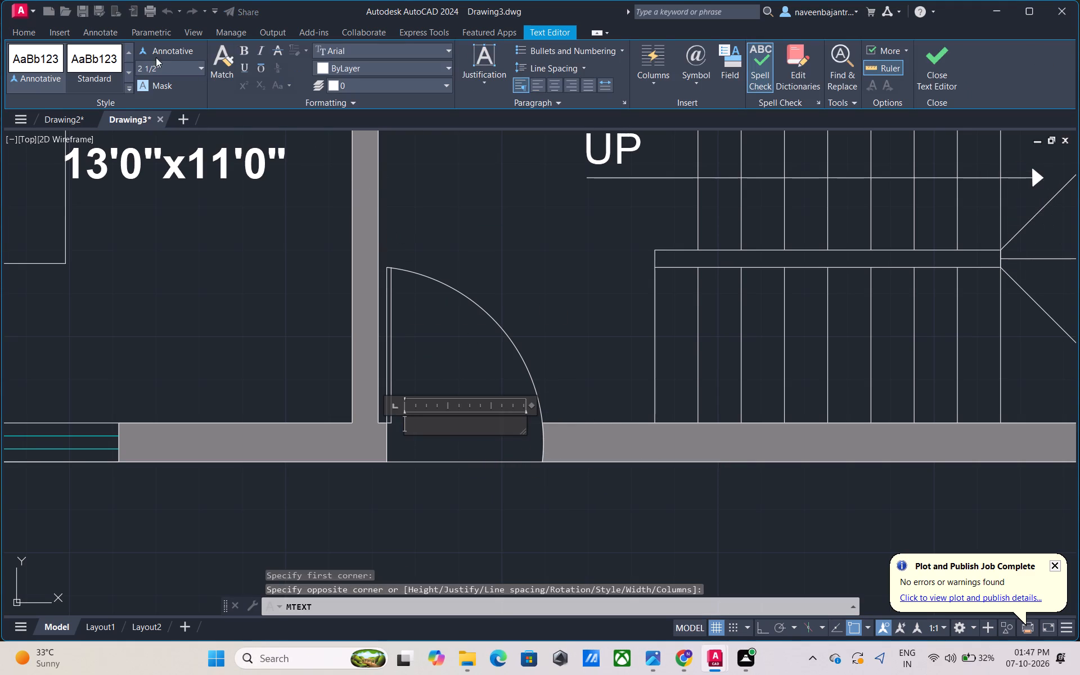
pyautogui.moveTo(164, 69); pyautogui.dragTo(138, 63)
pyautogui.press('BackSpace')
pyautogui.press('7')
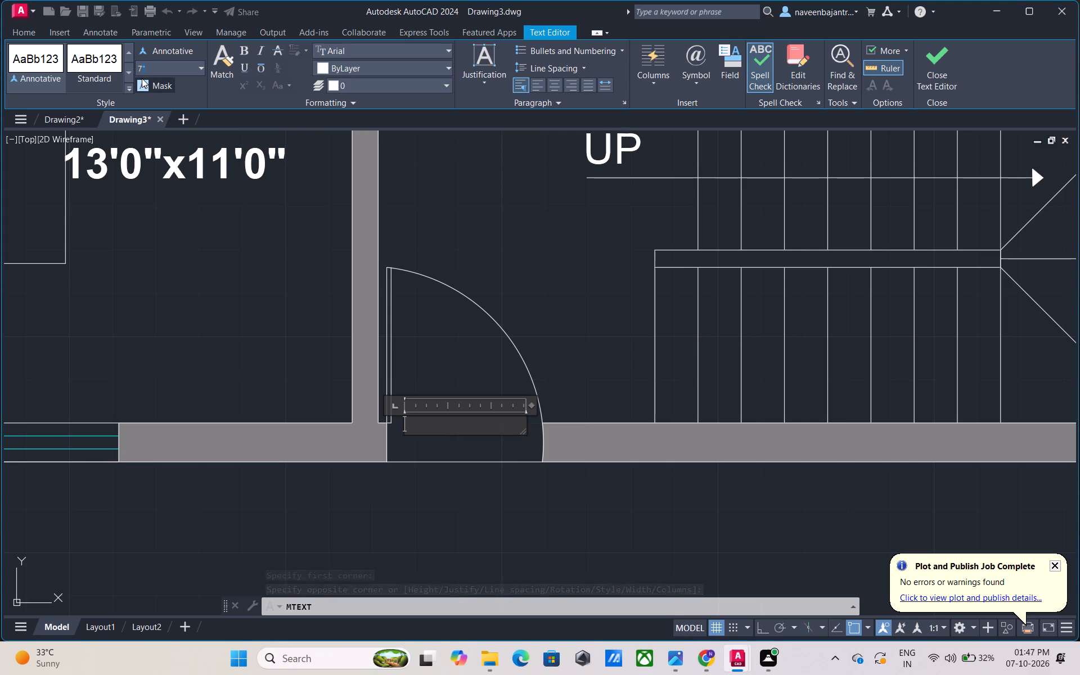
pyautogui.hotkey('shift', '"')
pyautogui.press('Return')
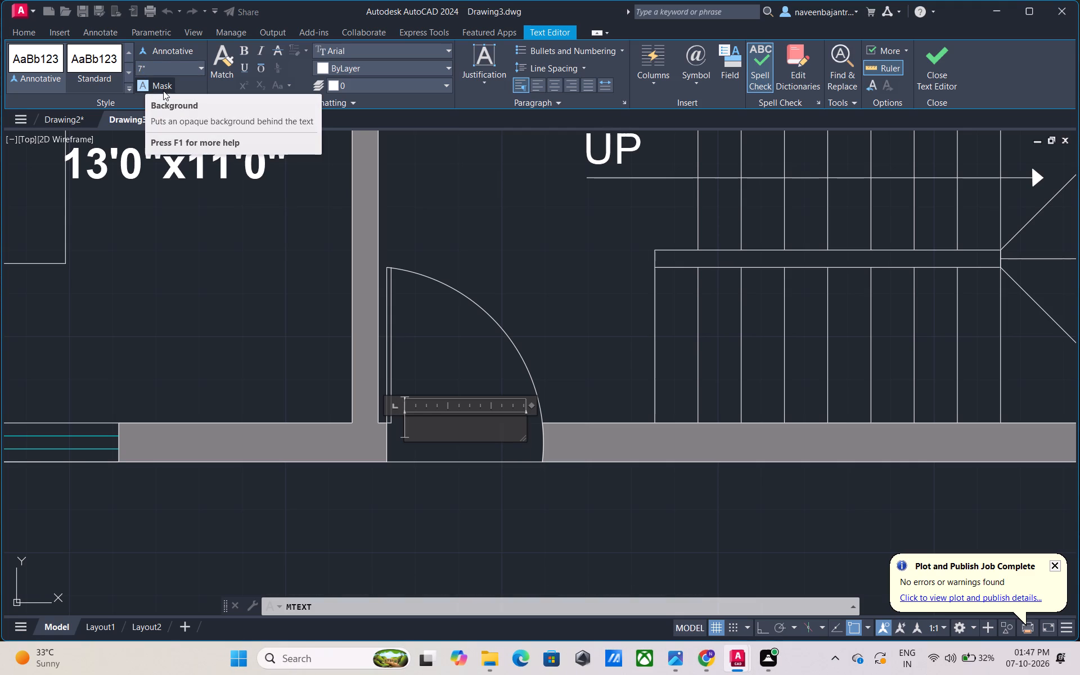
pyautogui.press('e')
pyautogui.write('NTRY')
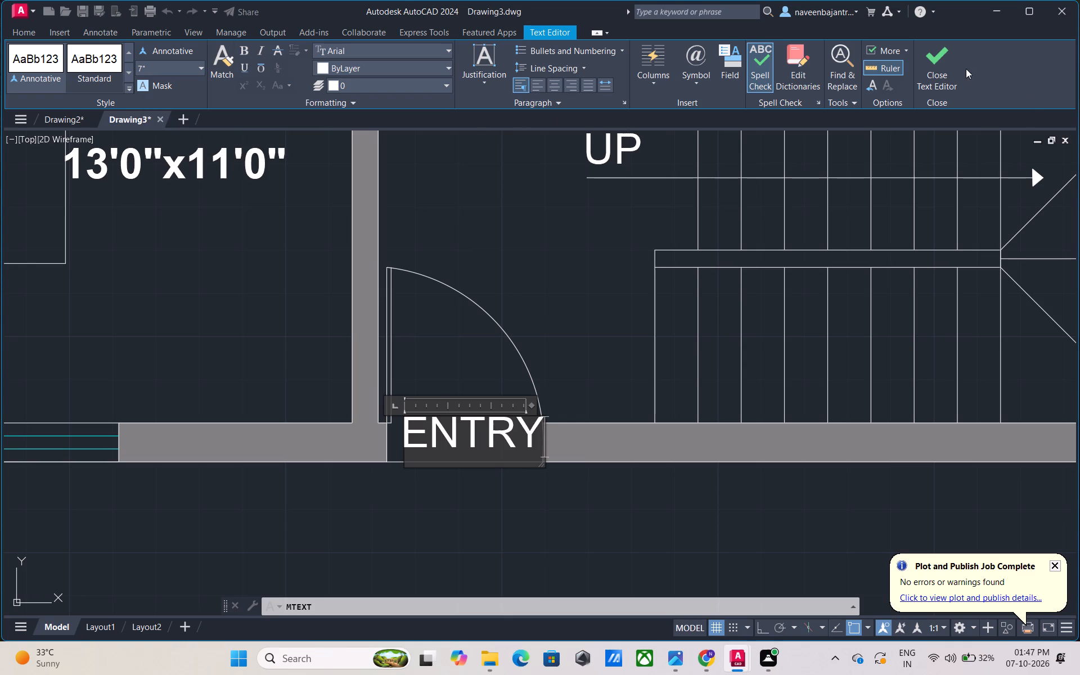
pyautogui.click(943, 75)
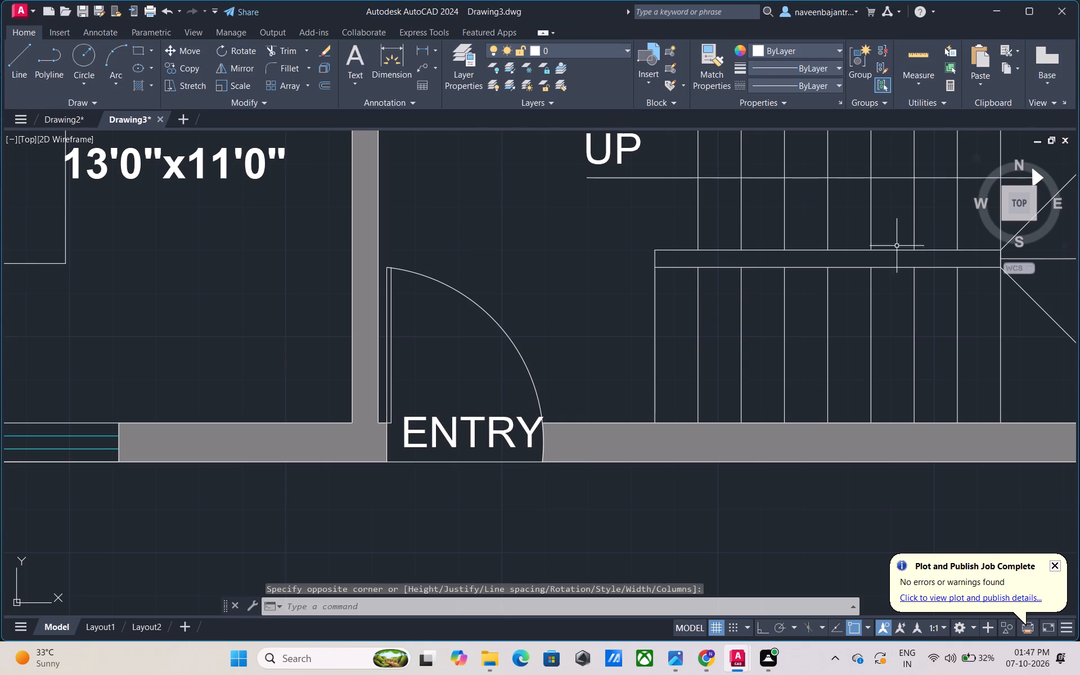
# Set the ENTRY label's text height to 5".
pyautogui.scroll(-1, 628, 378)
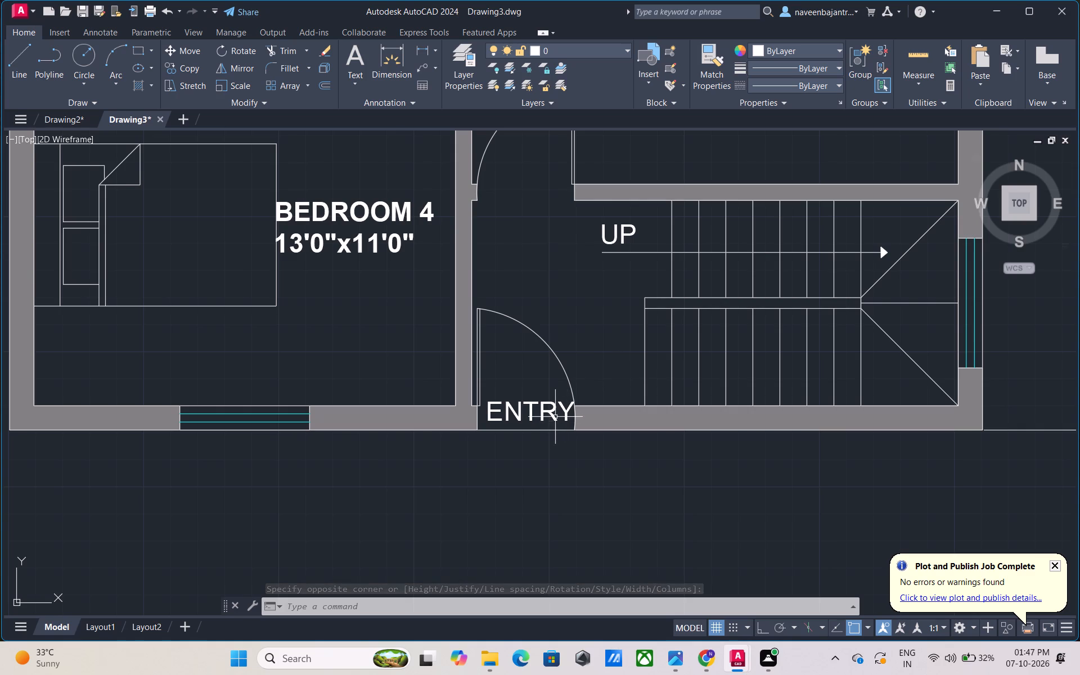
pyautogui.click(554, 414)
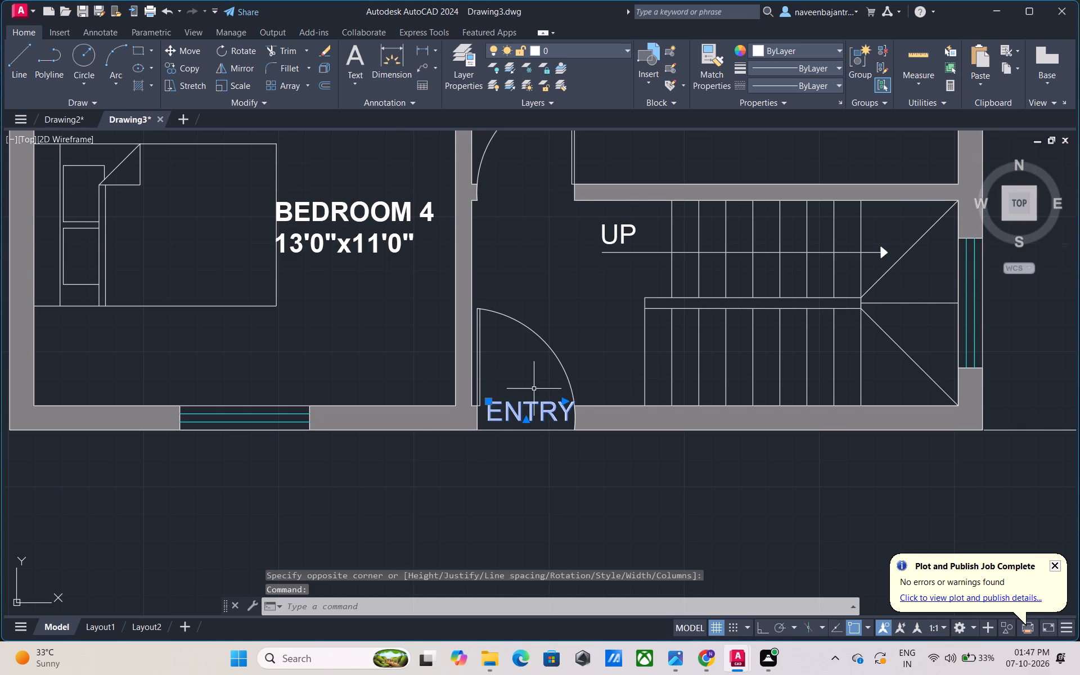
pyautogui.doubleClick(554, 416)
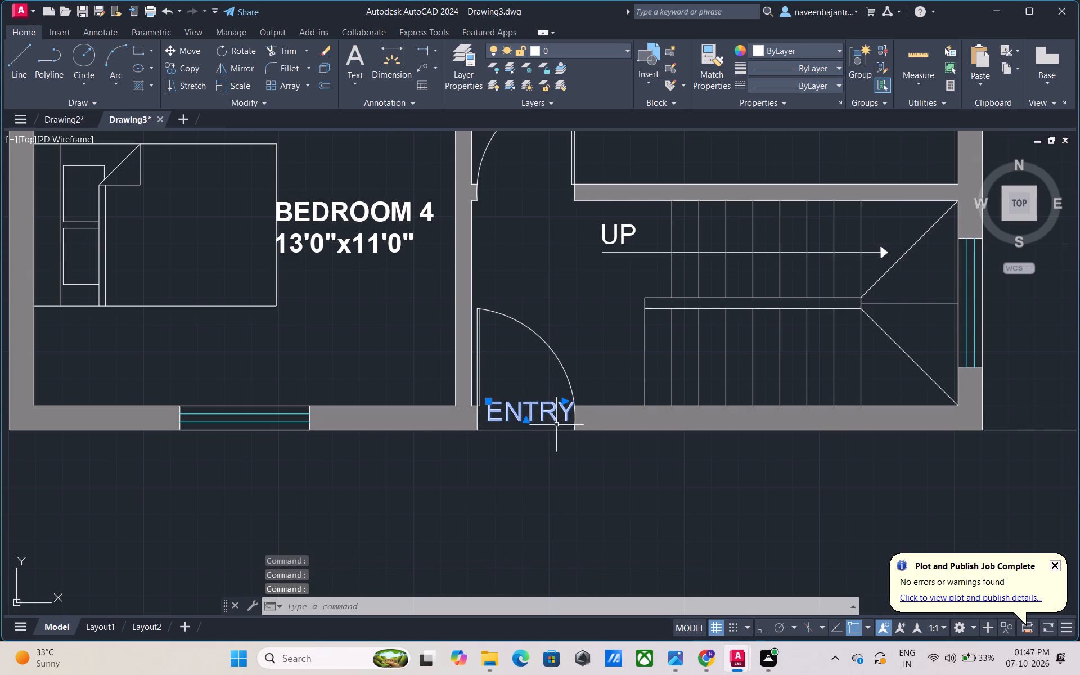
pyautogui.doubleClick(555, 417)
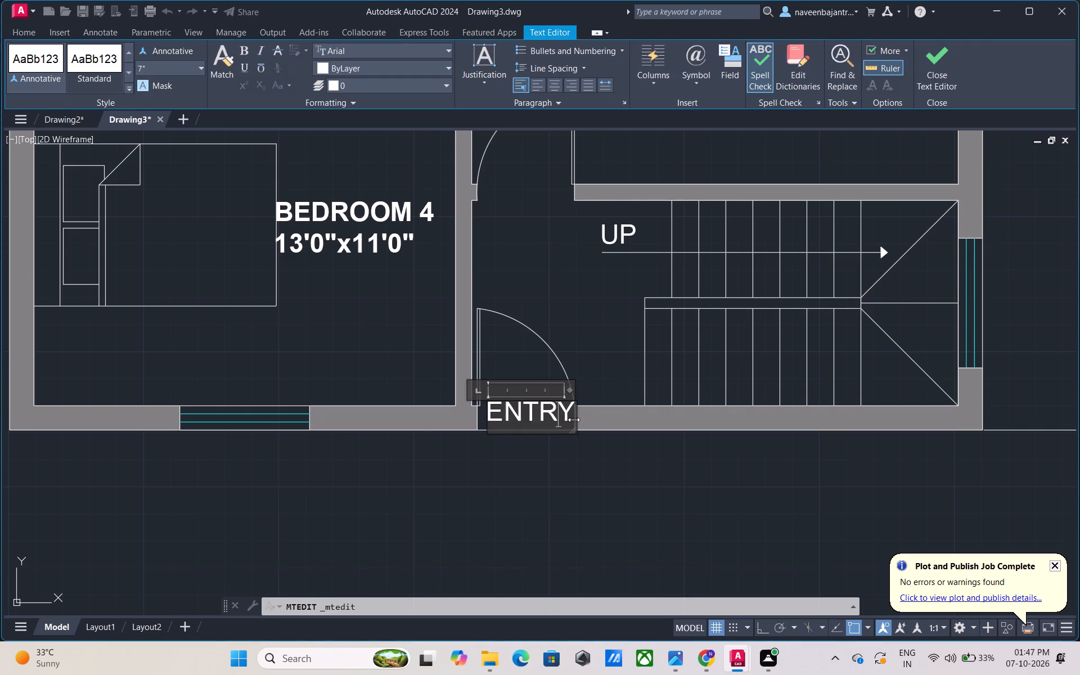
pyautogui.moveTo(573, 420); pyautogui.dragTo(488, 417)
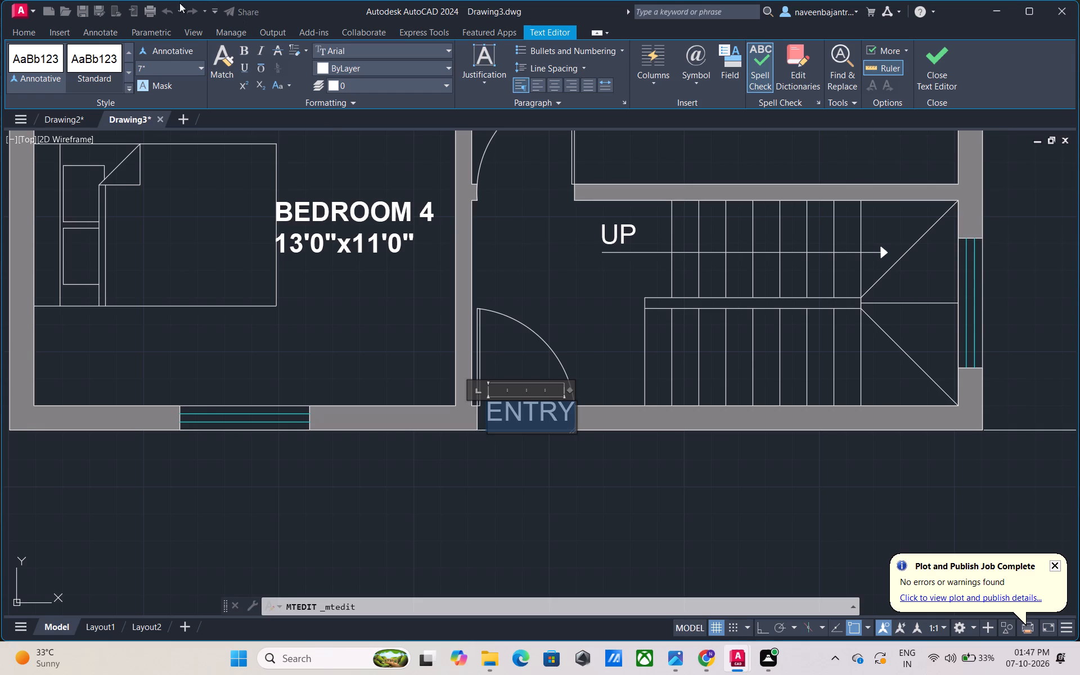
pyautogui.click(159, 67)
pyautogui.press('BackSpace')
pyautogui.press('5')
pyautogui.hotkey('shift', '"')
pyautogui.press('Return')
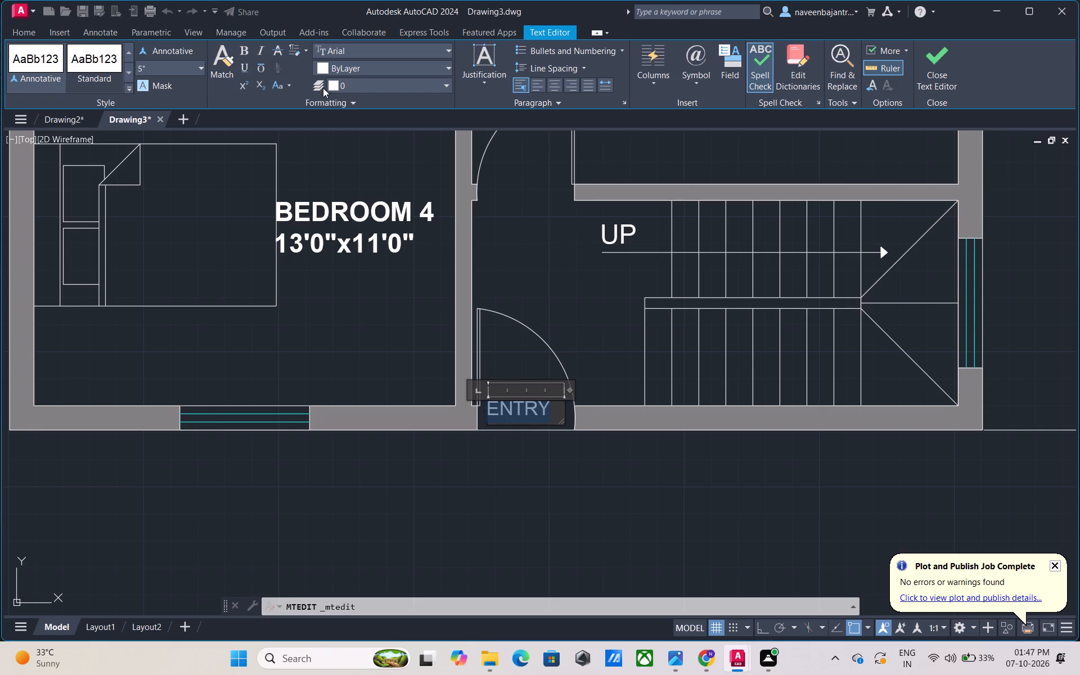
pyautogui.click(947, 74)
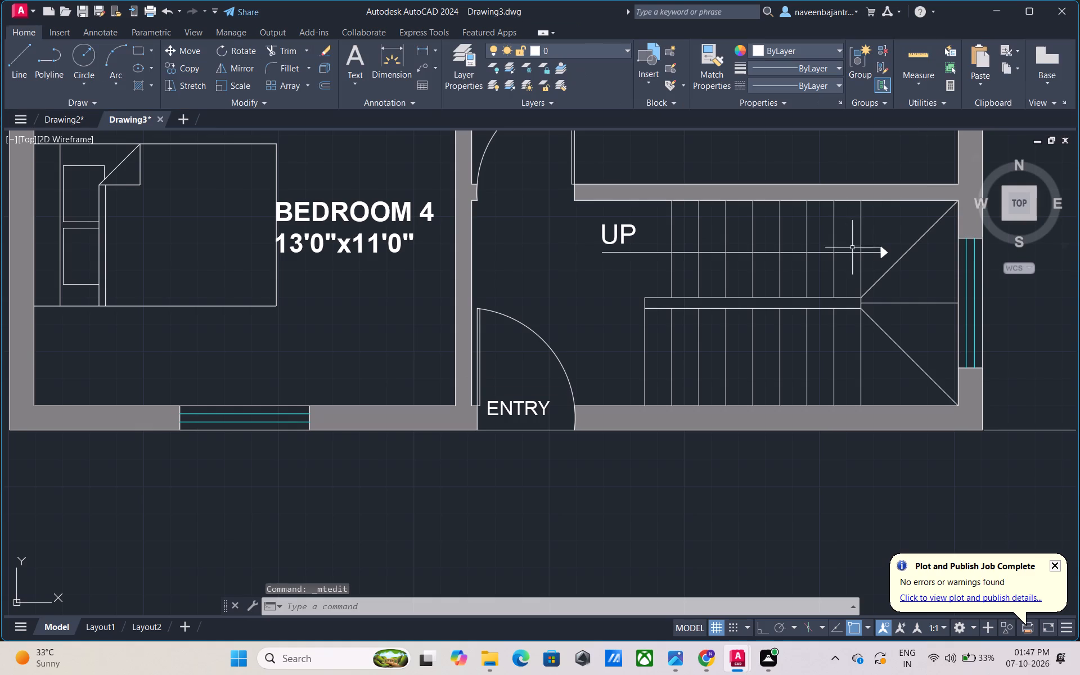
# Move the ENTRY label about 3 1/2" diagonally to centre it within the door opening.
pyautogui.click(518, 411)
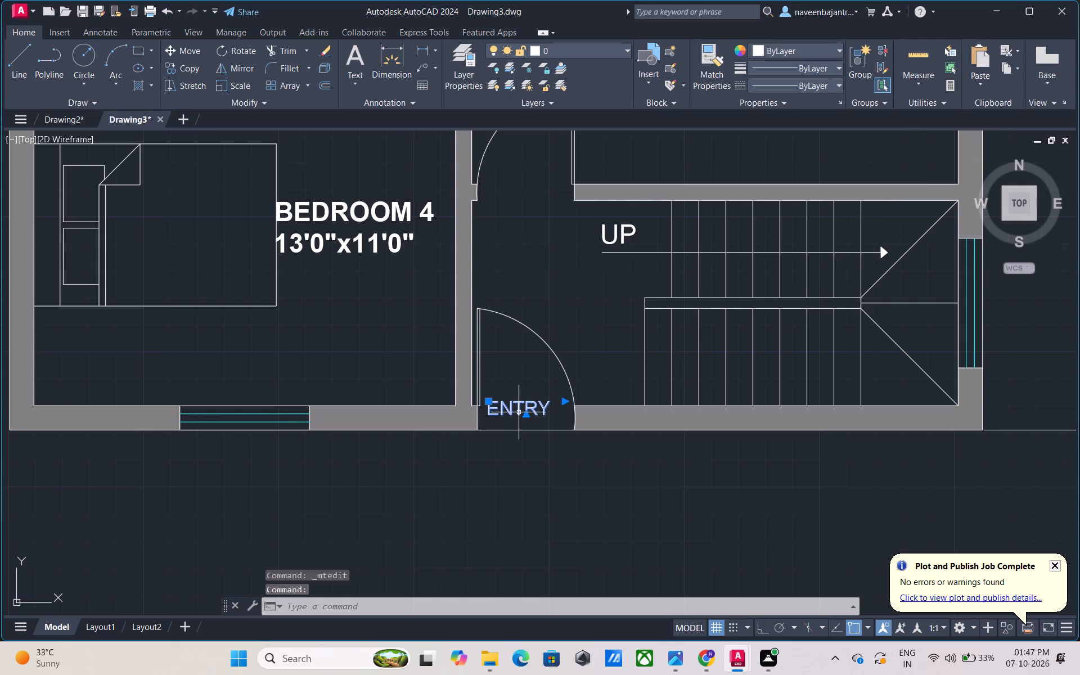
pyautogui.write('M')
pyautogui.press('space')
pyautogui.click(530, 408)
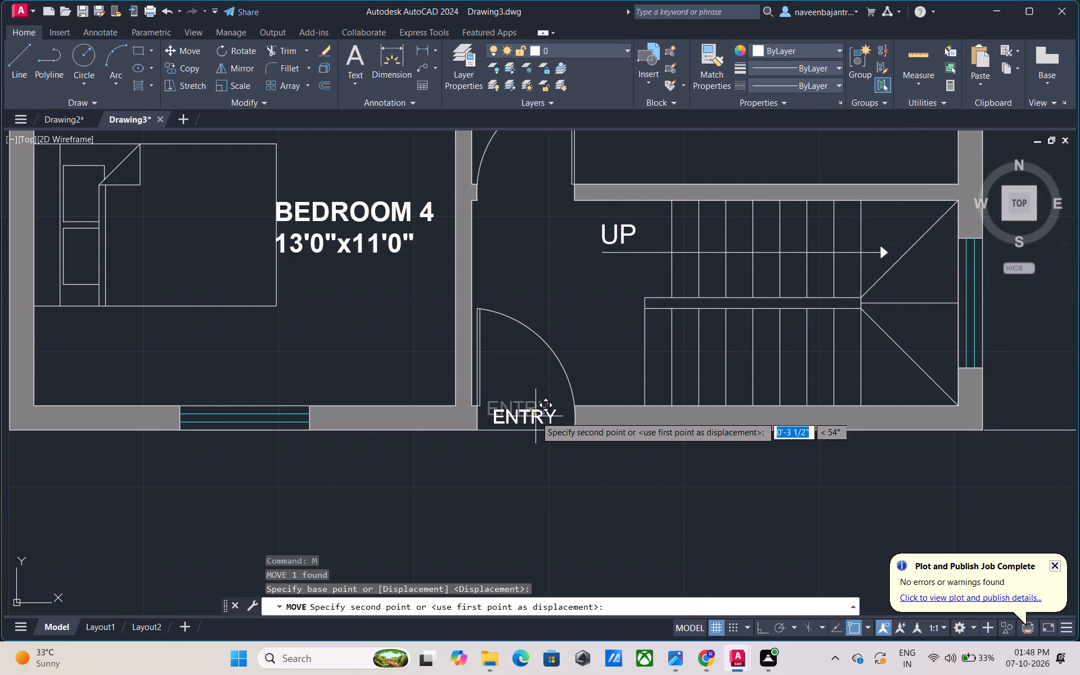
pyautogui.click(535, 416)
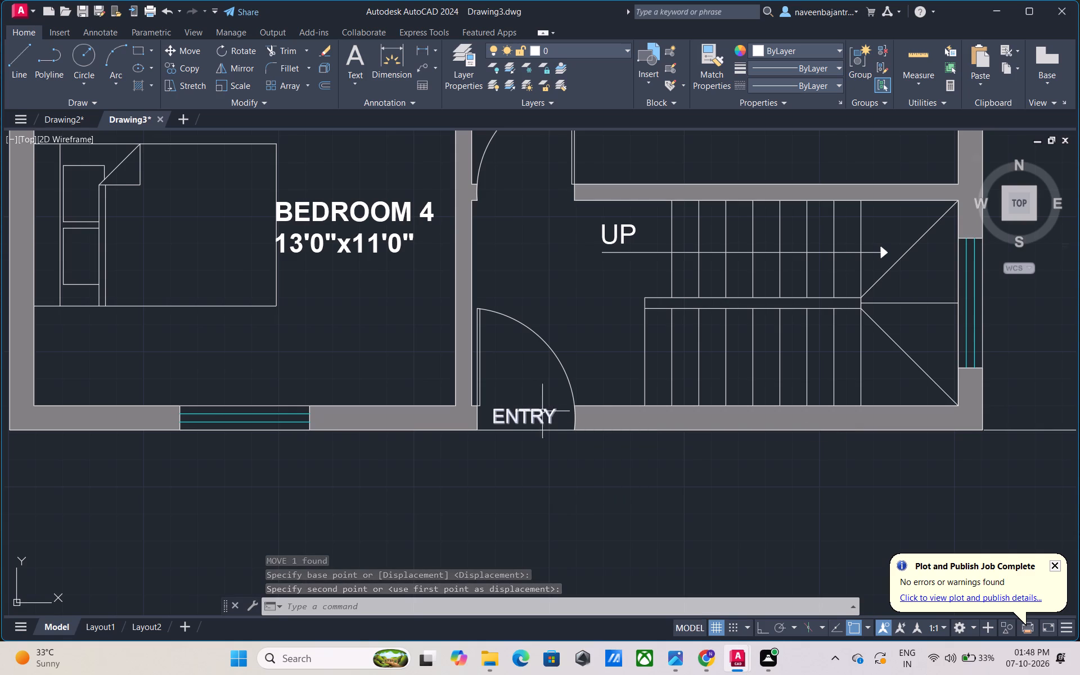
# Examine the whole floor plan and check the ENTRY label's size and position in the entrance door opening.
pyautogui.scroll(-2, 562, 410)
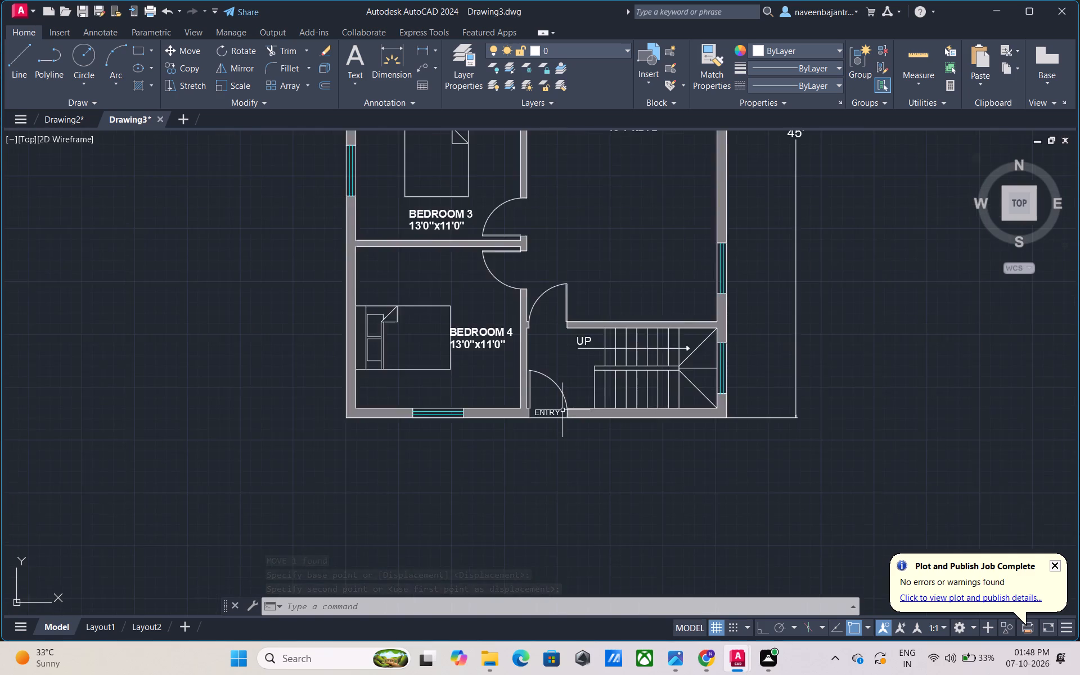
pyautogui.scroll(-1, 562, 410)
pyautogui.moveTo(613, 308); pyautogui.dragTo(613, 308, button='middle')
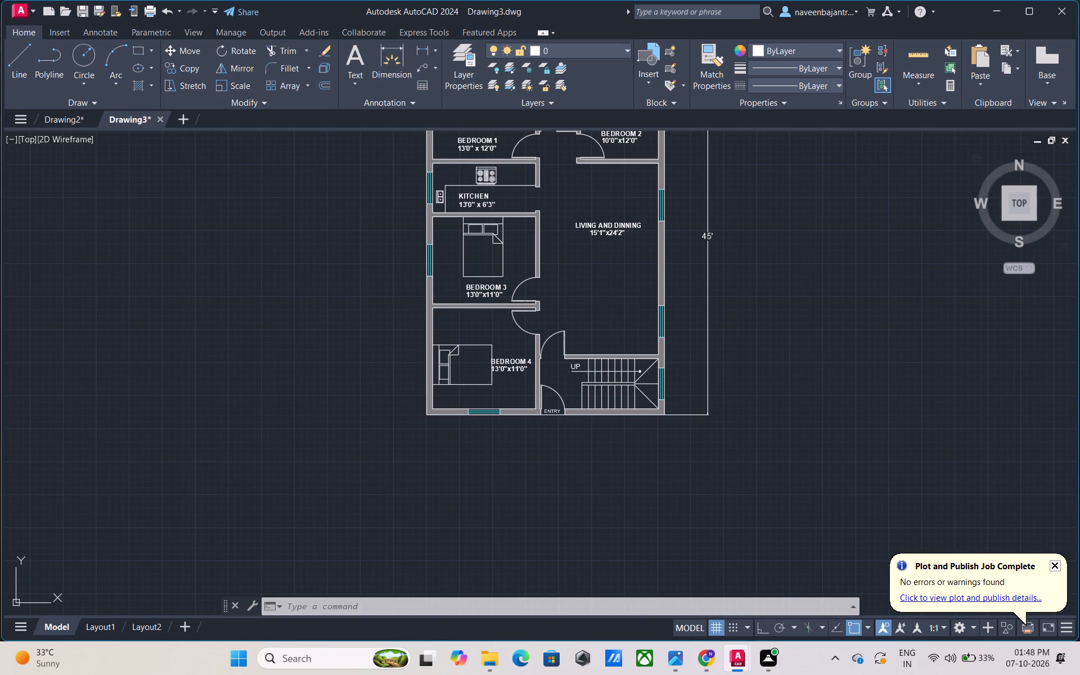
pyautogui.moveTo(613, 308); pyautogui.dragTo(502, 411, button='middle')
pyautogui.moveTo(478, 384); pyautogui.dragTo(477, 399, button='middle')
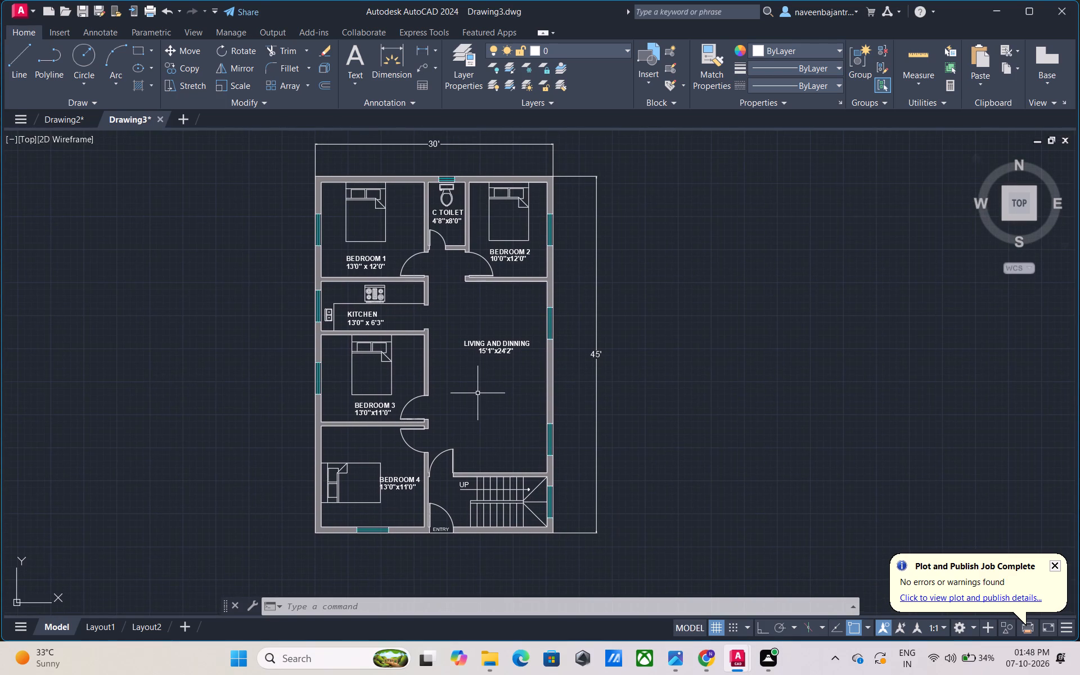
pyautogui.moveTo(477, 392); pyautogui.dragTo(478, 405, button='middle')
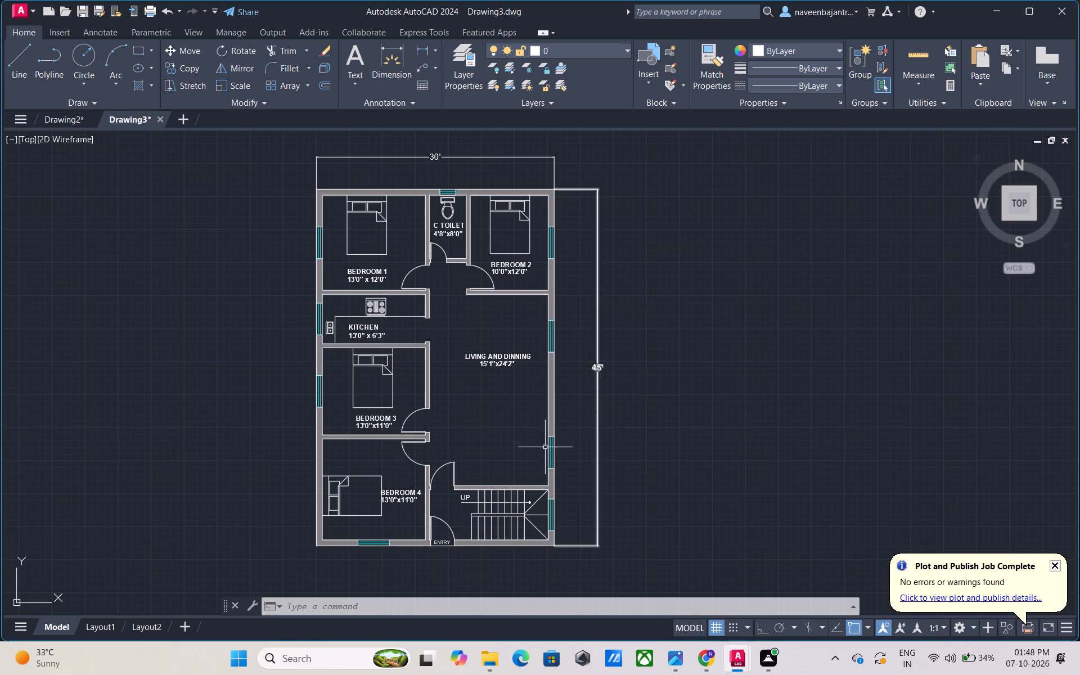
pyautogui.scroll(5, 439, 544)
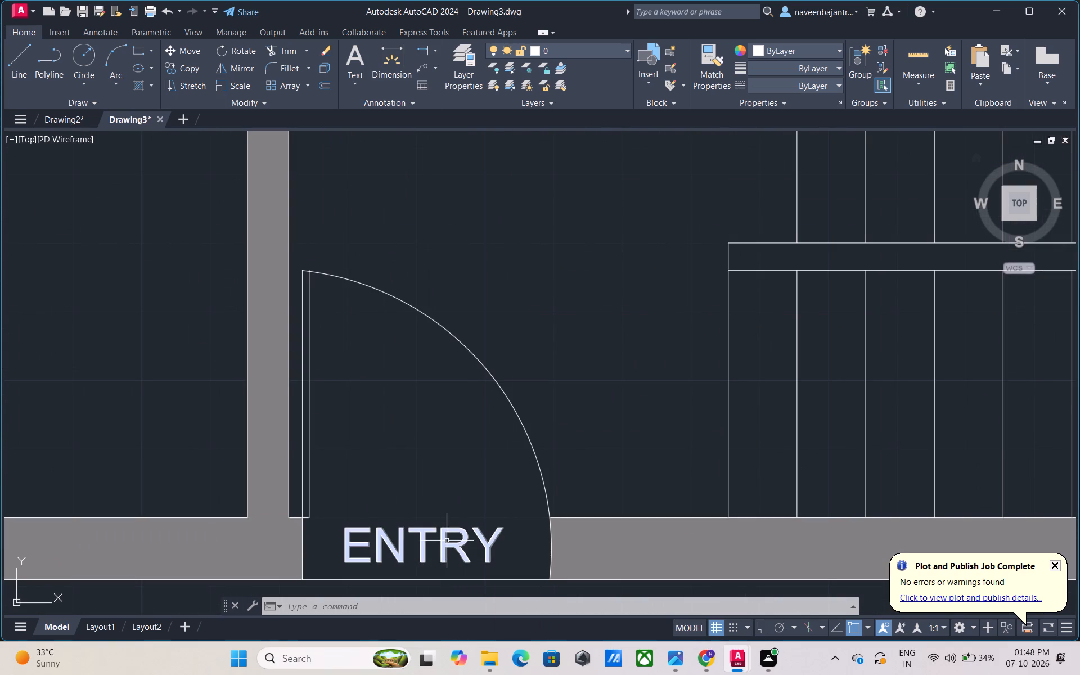
pyautogui.moveTo(448, 538); pyautogui.dragTo(532, 493, button='middle')
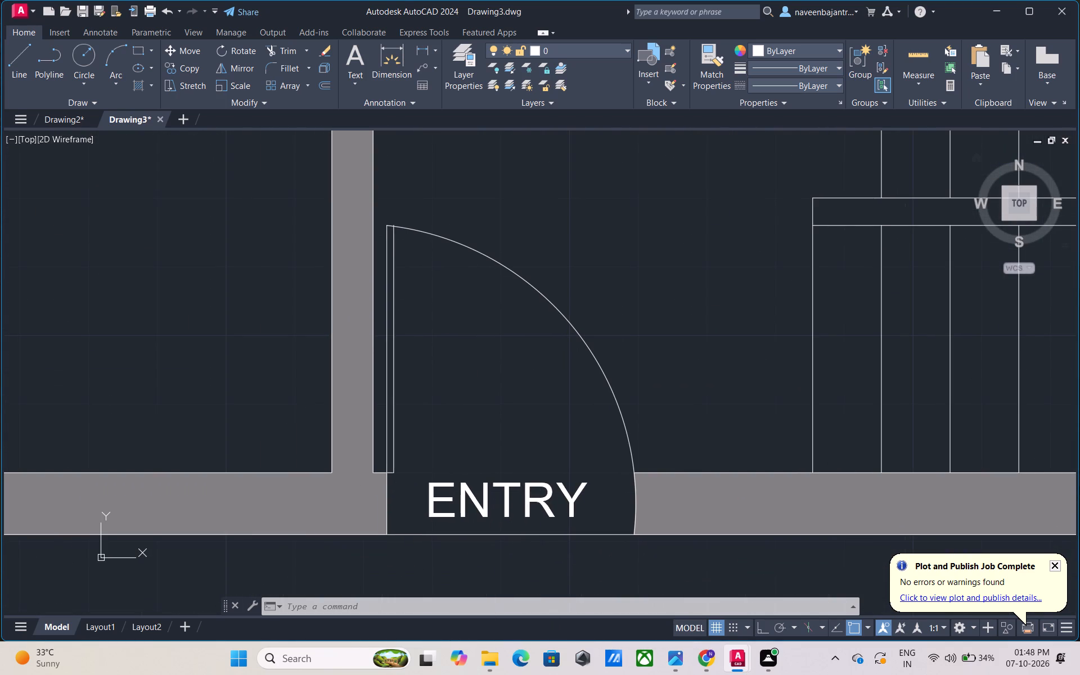
pyautogui.scroll(-1, 532, 493)
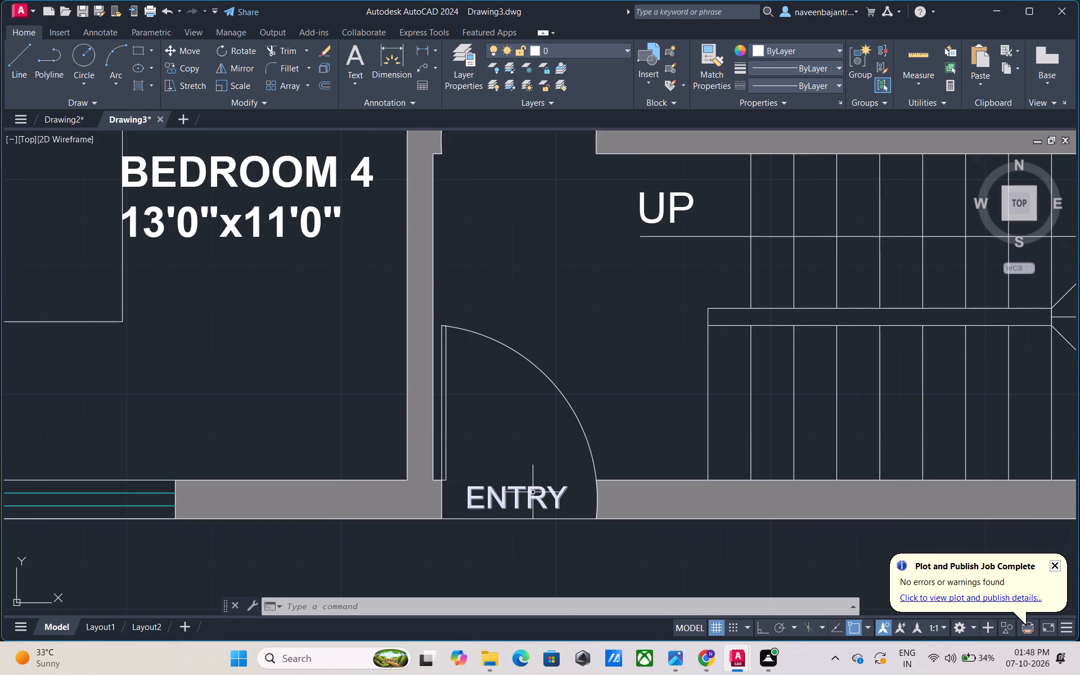
pyautogui.scroll(-2, 533, 492)
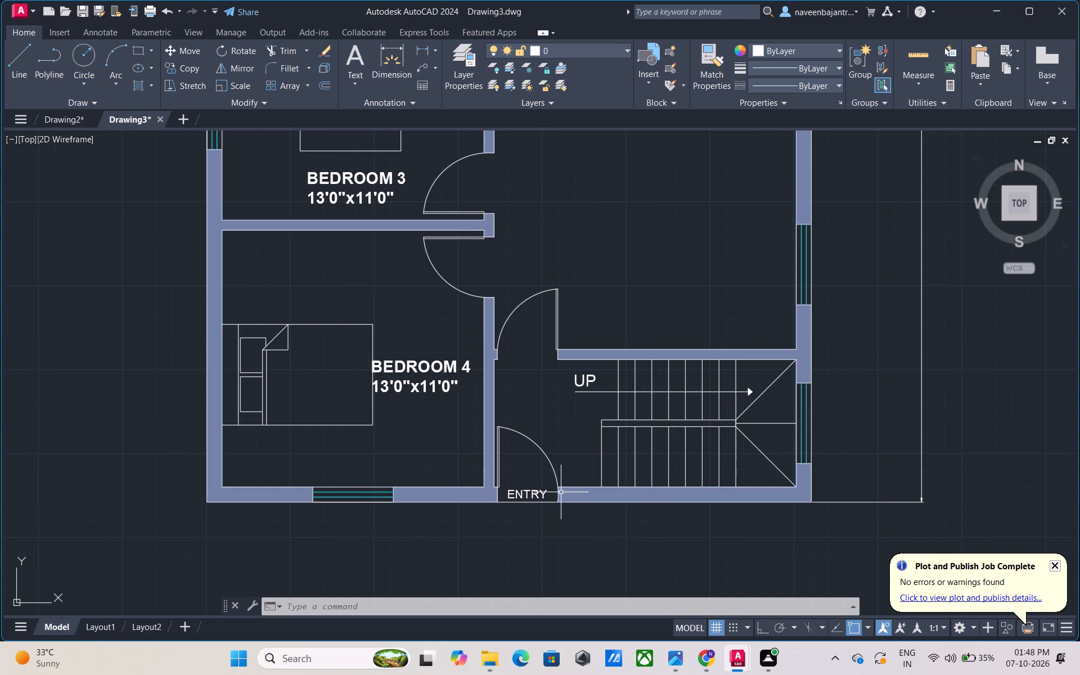
pyautogui.scroll(-1, 507, 511)
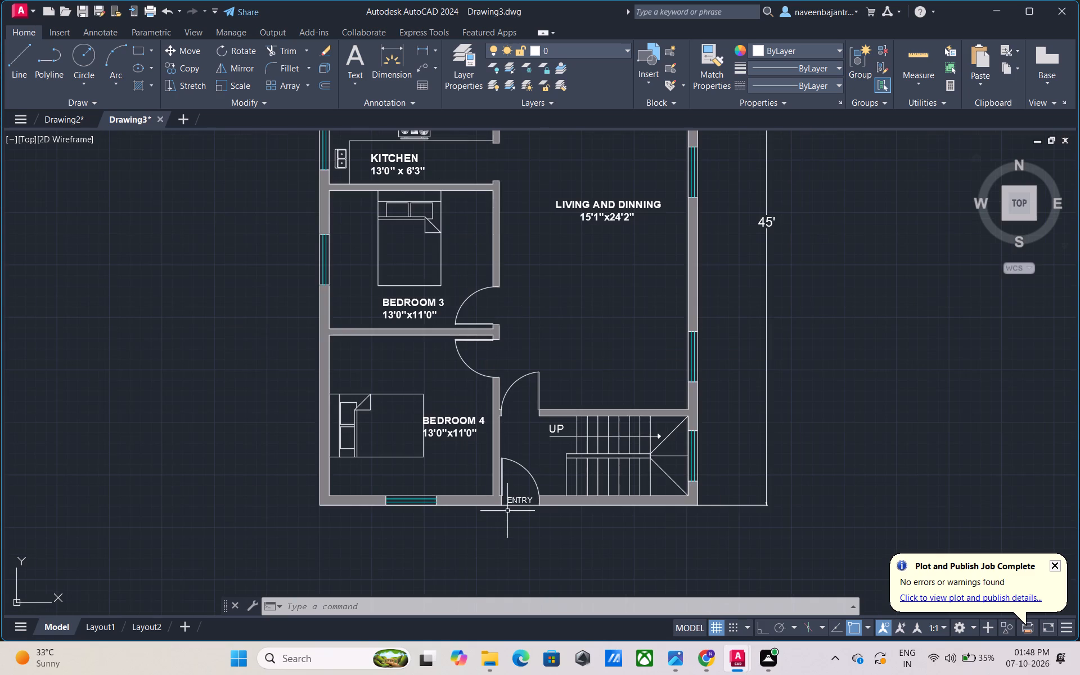
pyautogui.scroll(-1, 507, 511)
pyautogui.moveTo(583, 407); pyautogui.dragTo(579, 427, button='middle')
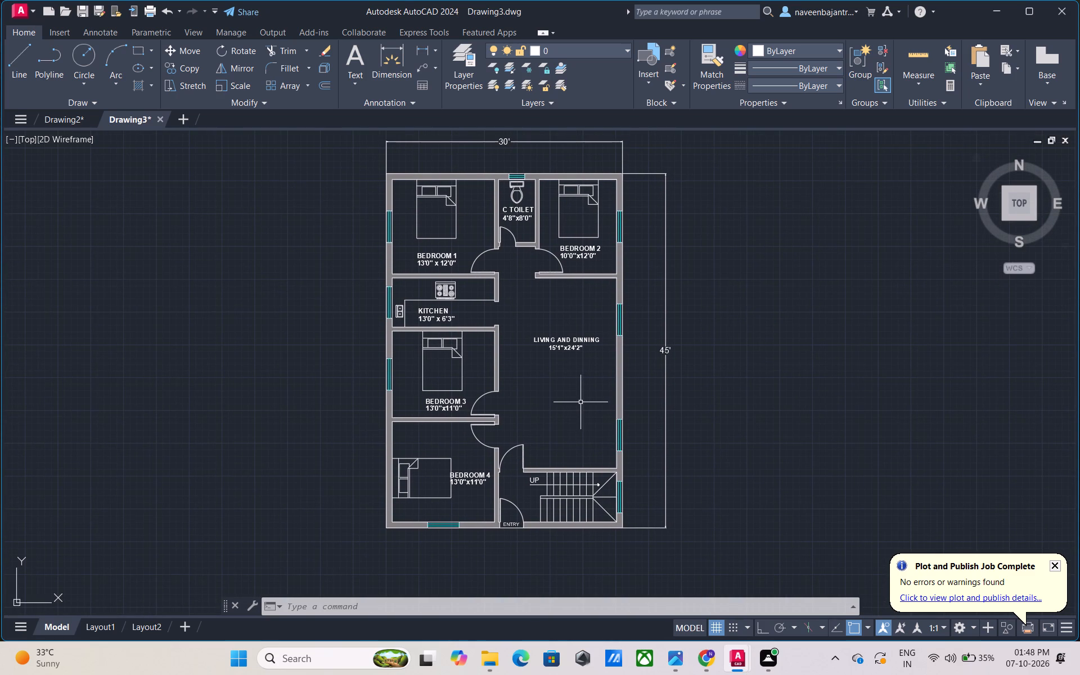
pyautogui.moveTo(581, 401); pyautogui.dragTo(582, 410, button='middle')
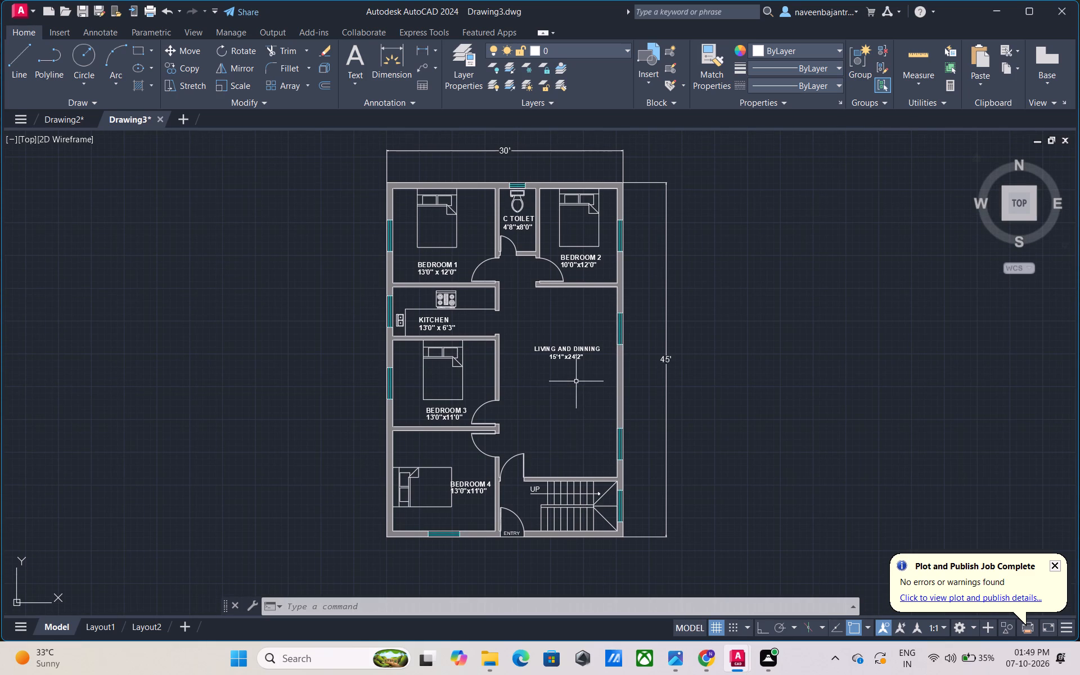
pyautogui.middleClick(576, 381)
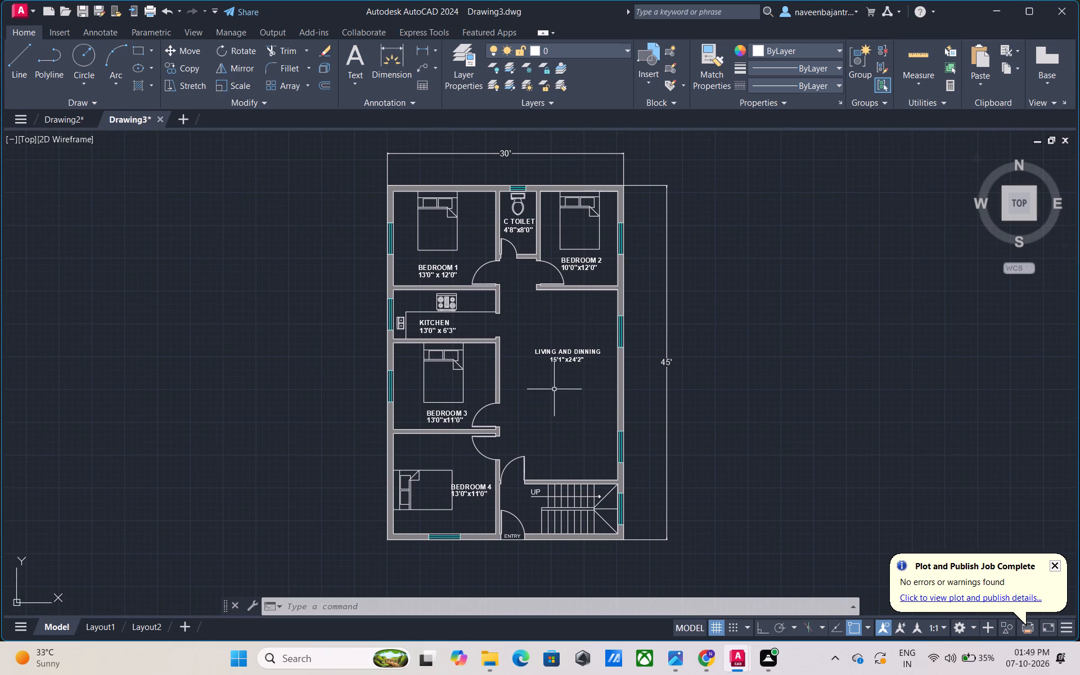
pyautogui.moveTo(553, 389); pyautogui.dragTo(561, 399, button='middle')
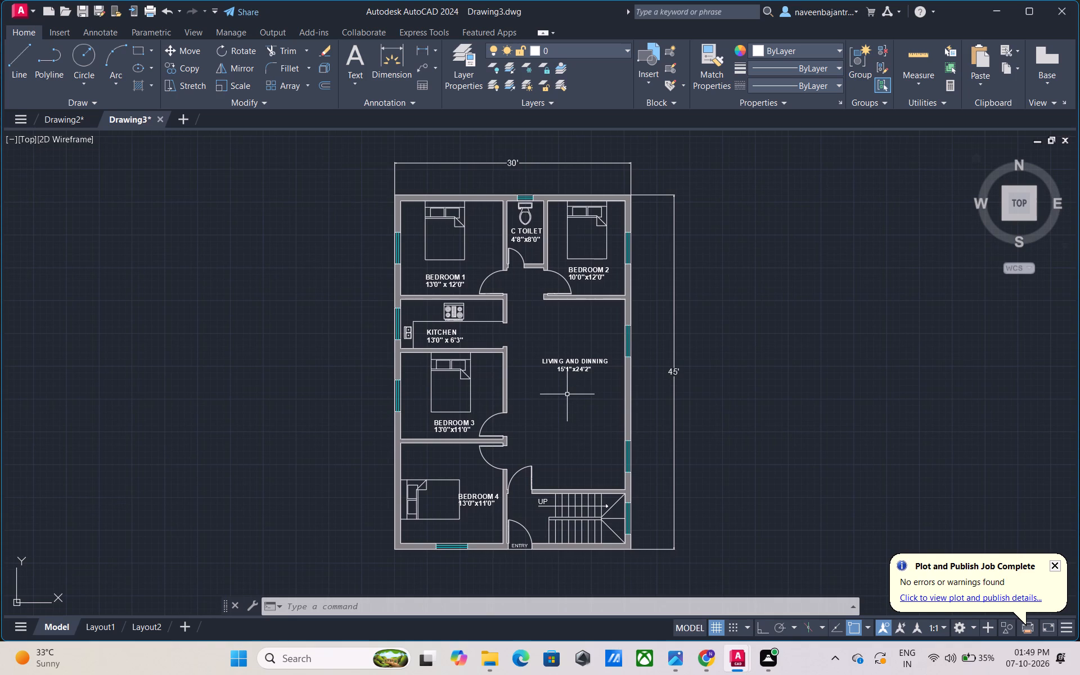
# Examine the toilet door area, the upper bedrooms and the overall dimensions around the floor plan.
pyautogui.scroll(3, 568, 394)
pyautogui.scroll(-3, 568, 394)
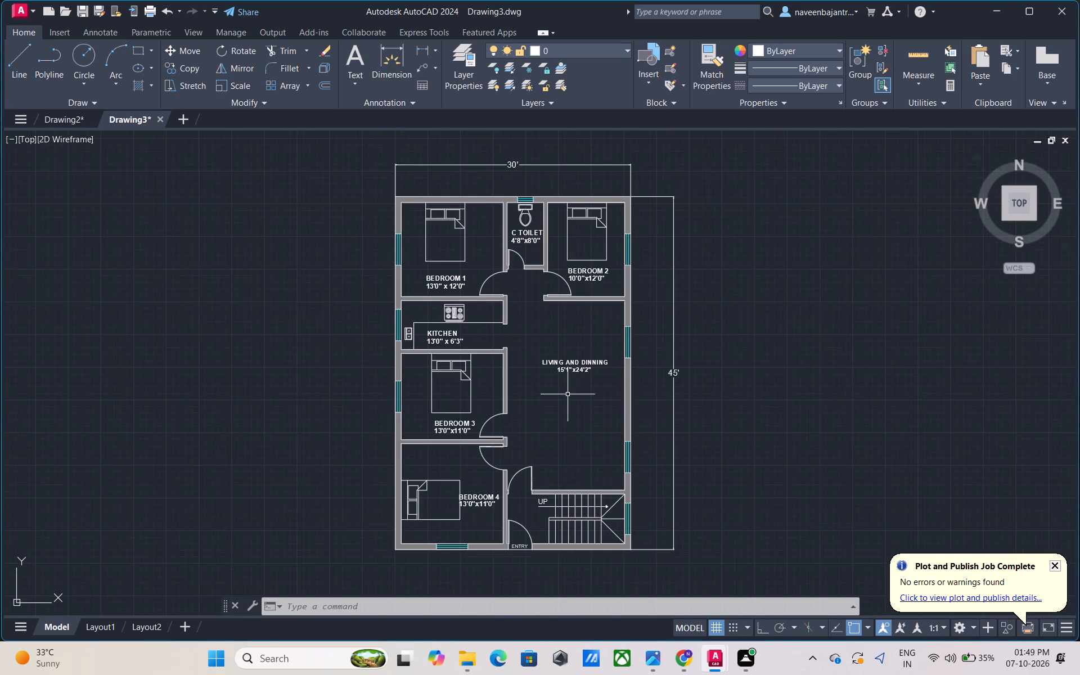
pyautogui.scroll(1, 533, 254)
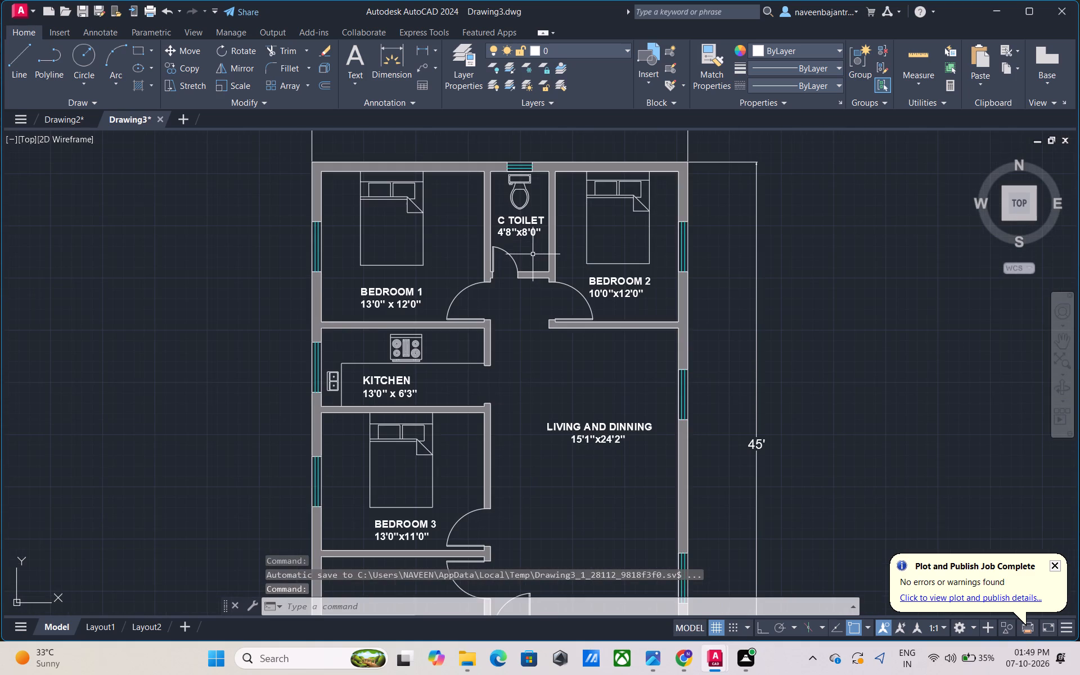
pyautogui.scroll(3, 533, 254)
pyautogui.moveTo(533, 254); pyautogui.dragTo(532, 271, button='middle')
pyautogui.scroll(1, 533, 254)
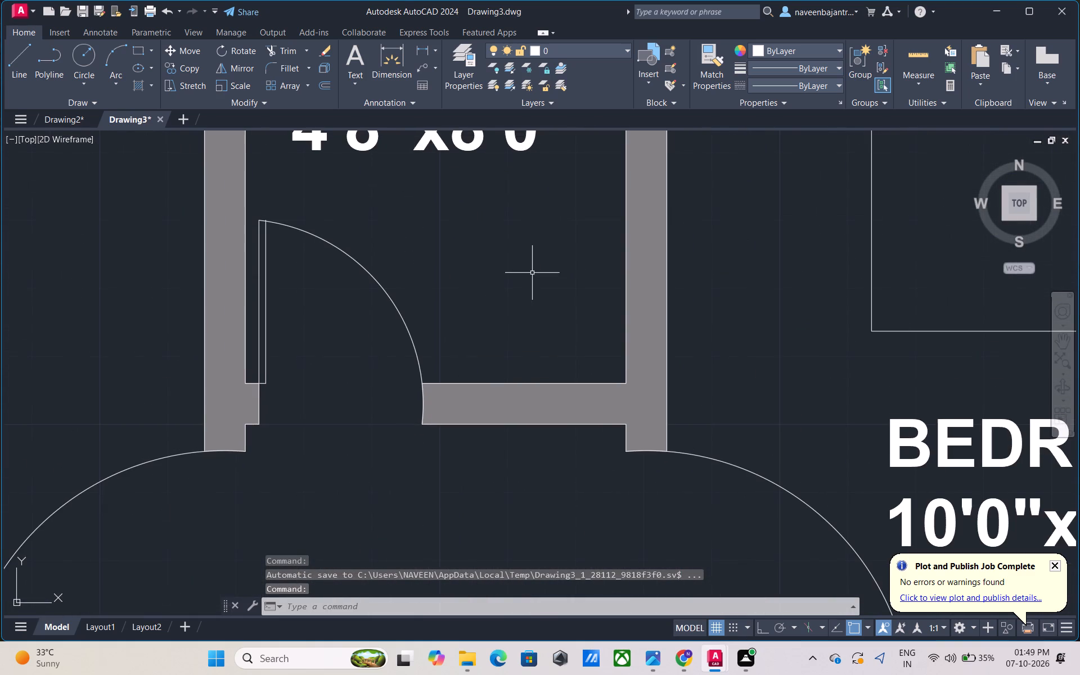
pyautogui.scroll(-6, 532, 278)
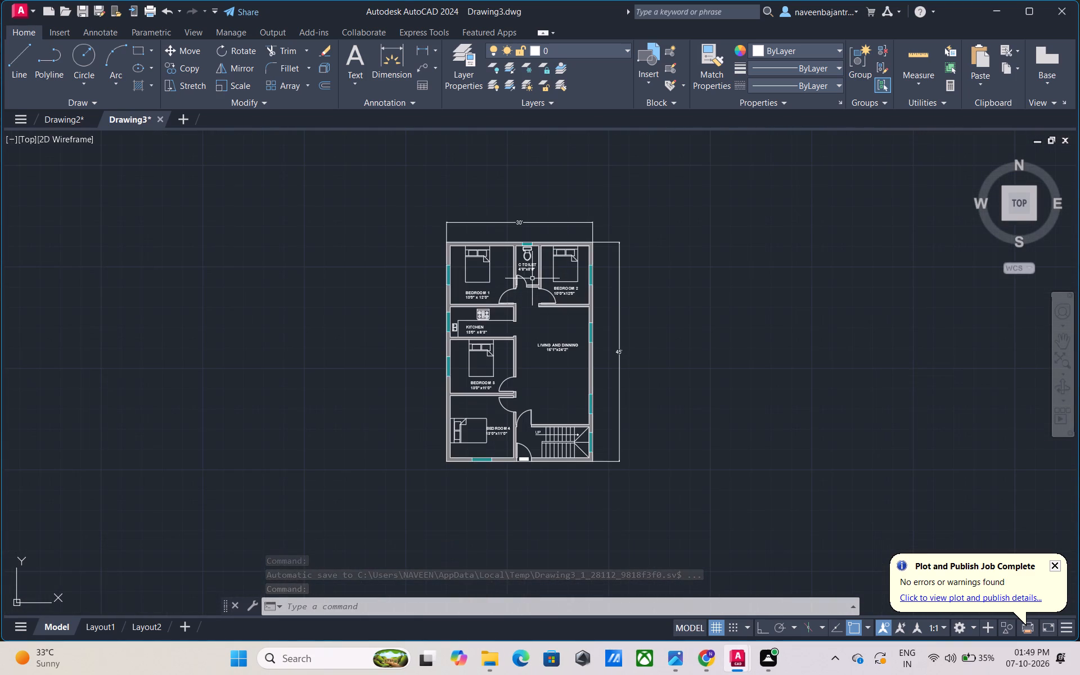
pyautogui.scroll(1, 540, 313)
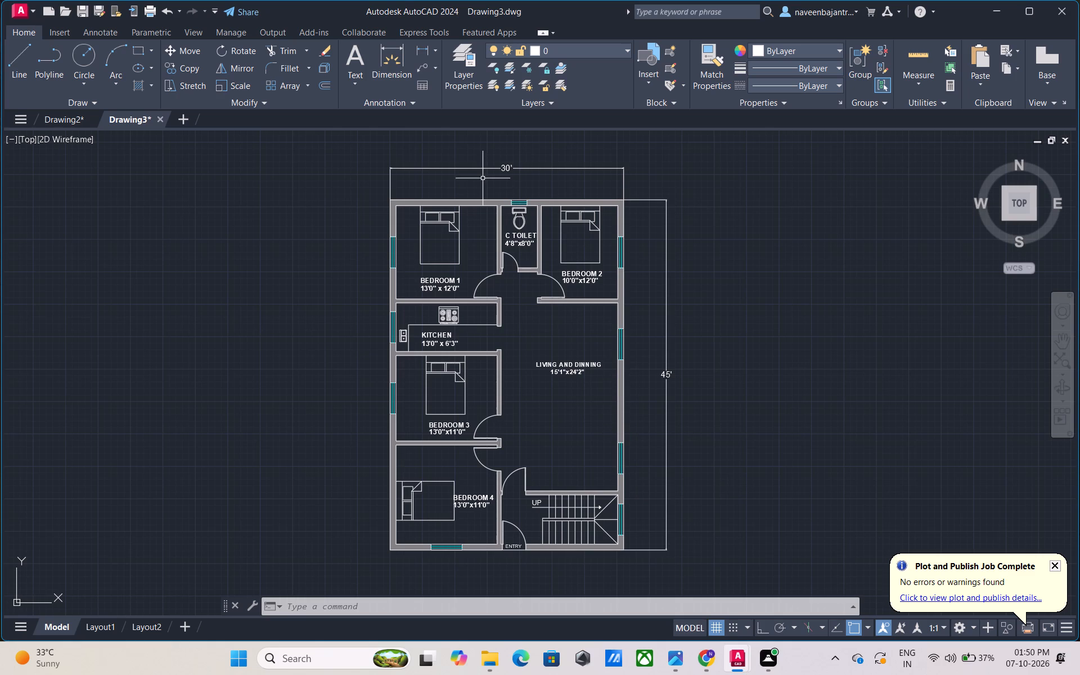
pyautogui.scroll(4, 486, 165)
pyautogui.scroll(-2, 488, 172)
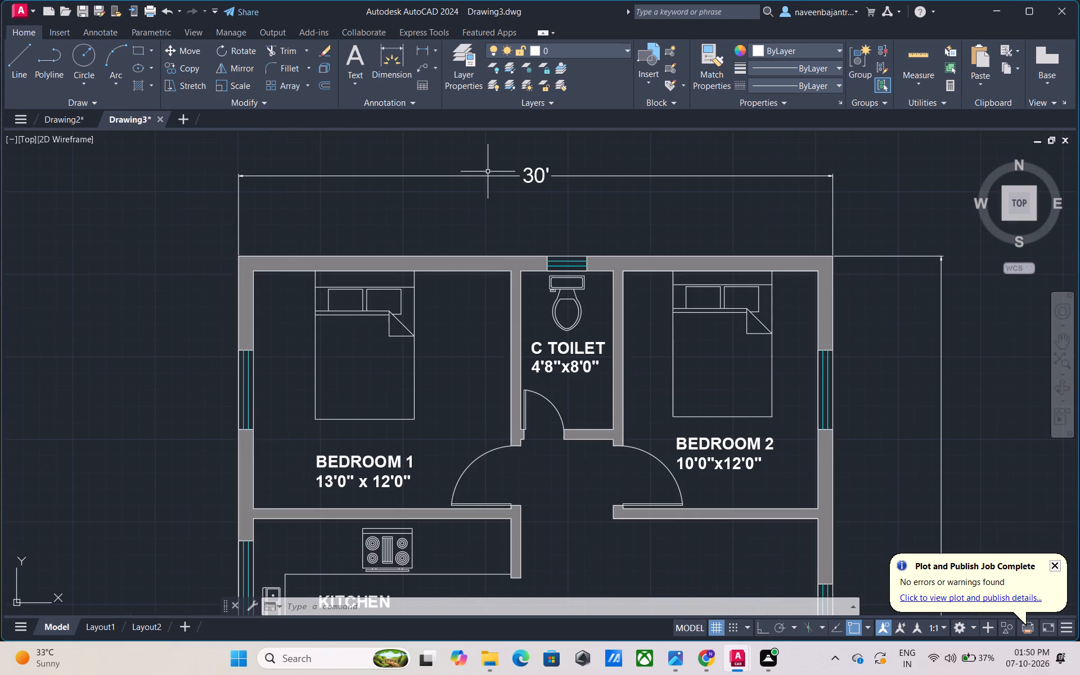
pyautogui.scroll(-1, 592, 219)
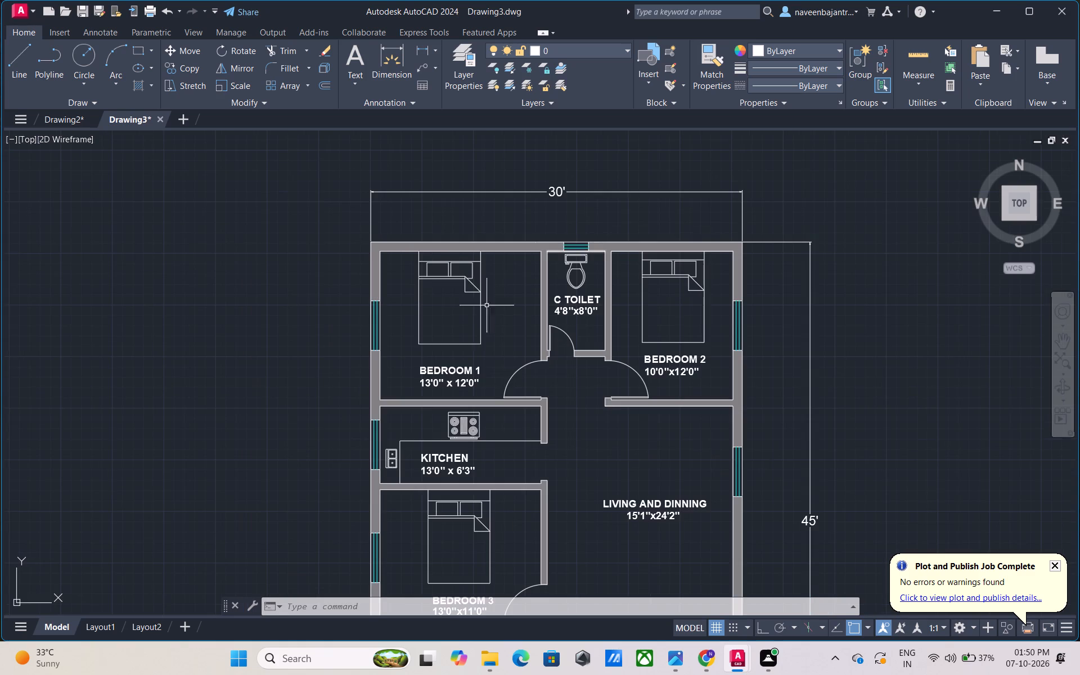
pyautogui.moveTo(507, 328); pyautogui.dragTo(524, 262, button='middle')
pyautogui.scroll(-1, 525, 252)
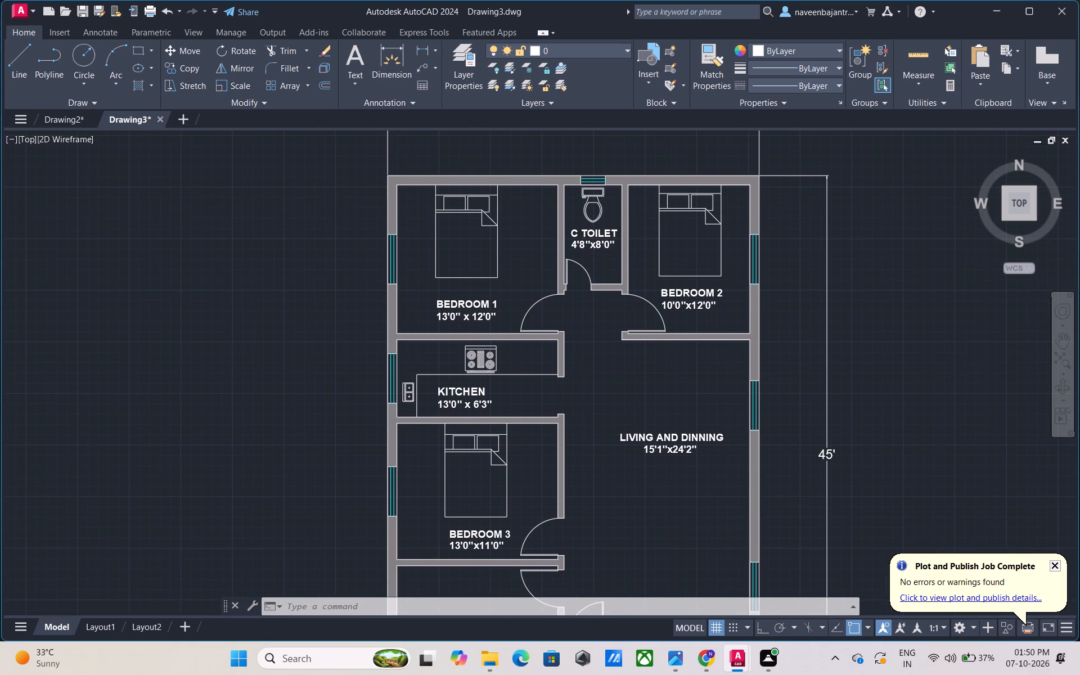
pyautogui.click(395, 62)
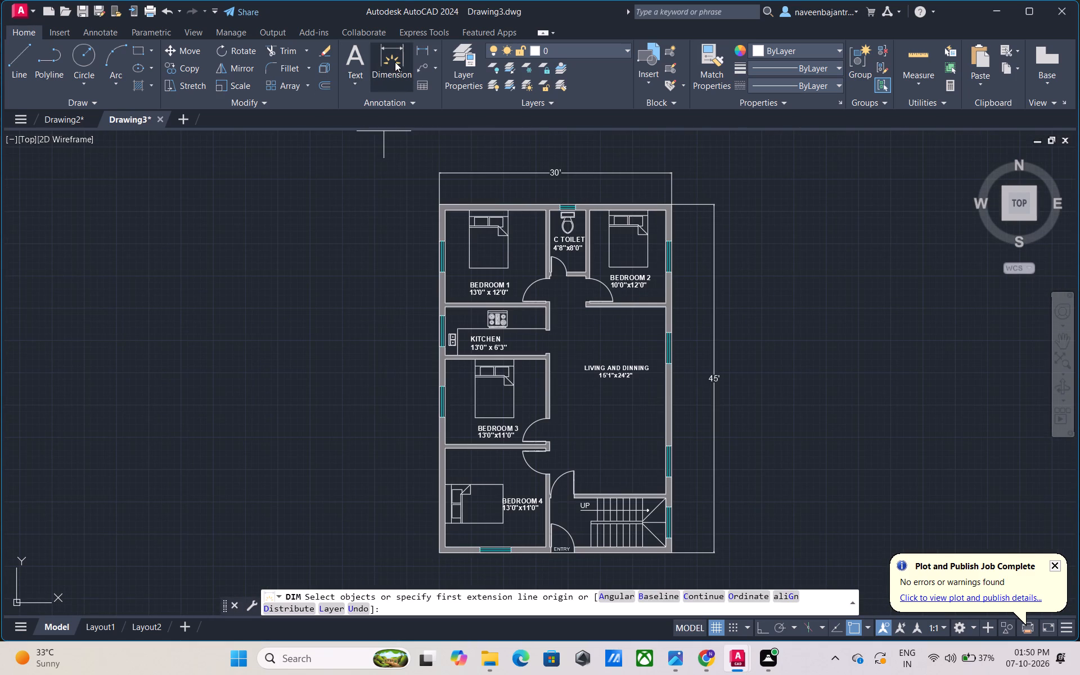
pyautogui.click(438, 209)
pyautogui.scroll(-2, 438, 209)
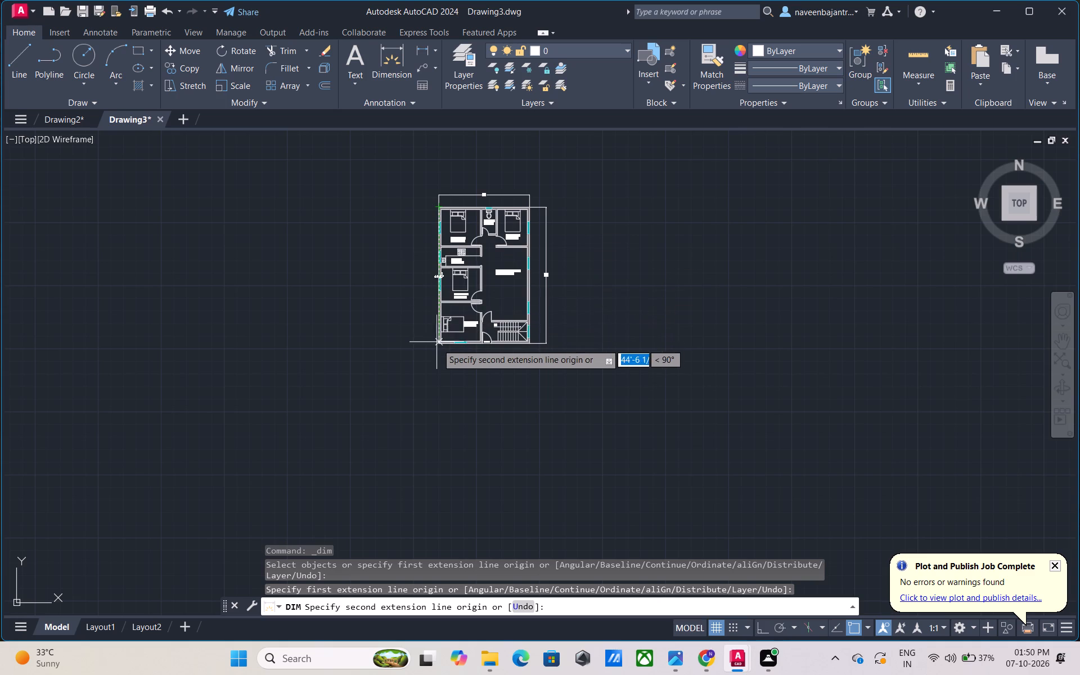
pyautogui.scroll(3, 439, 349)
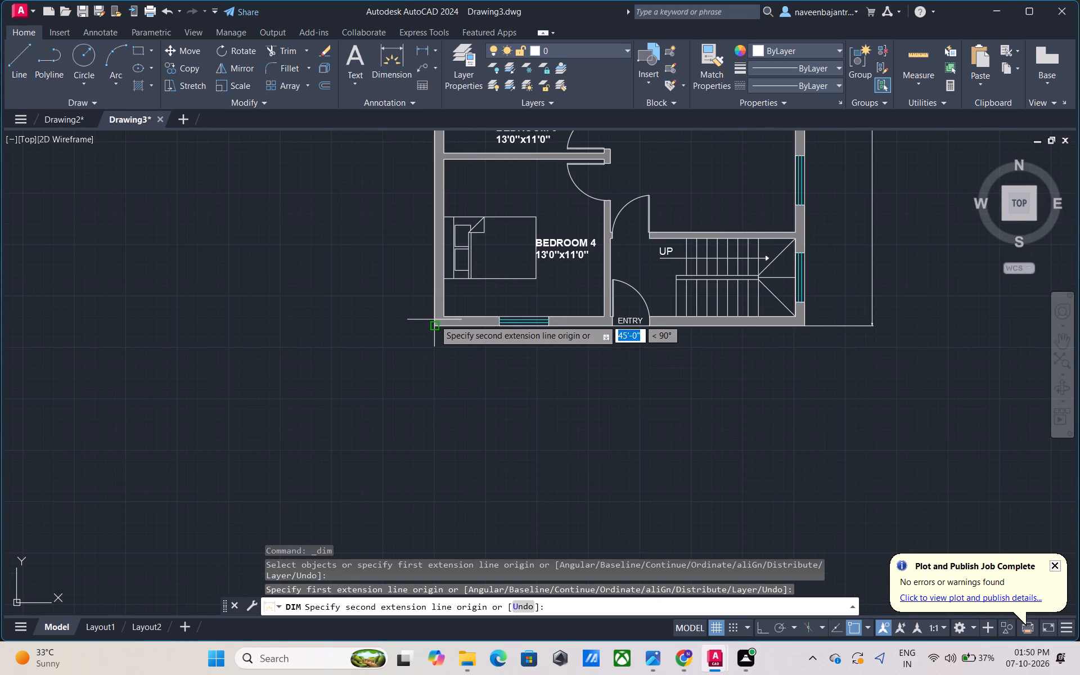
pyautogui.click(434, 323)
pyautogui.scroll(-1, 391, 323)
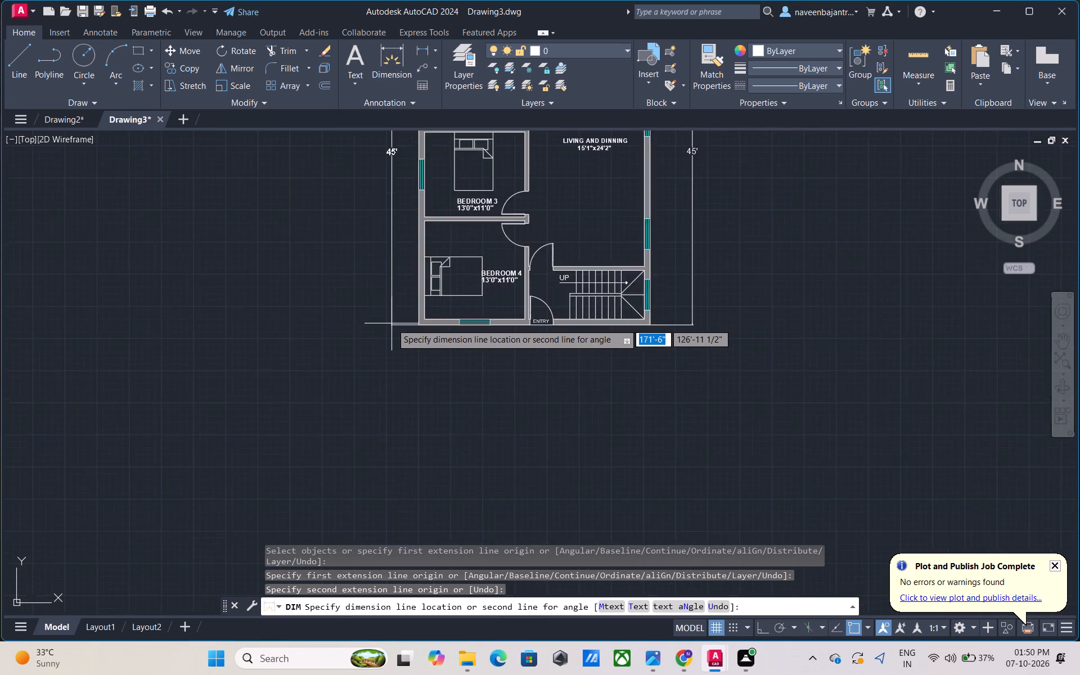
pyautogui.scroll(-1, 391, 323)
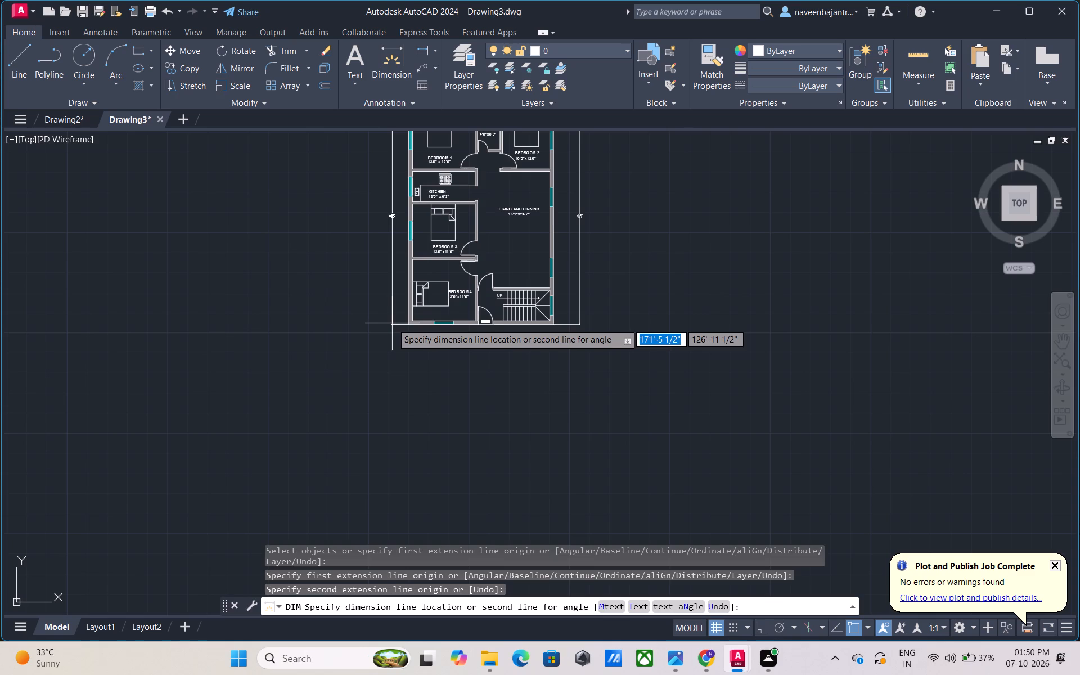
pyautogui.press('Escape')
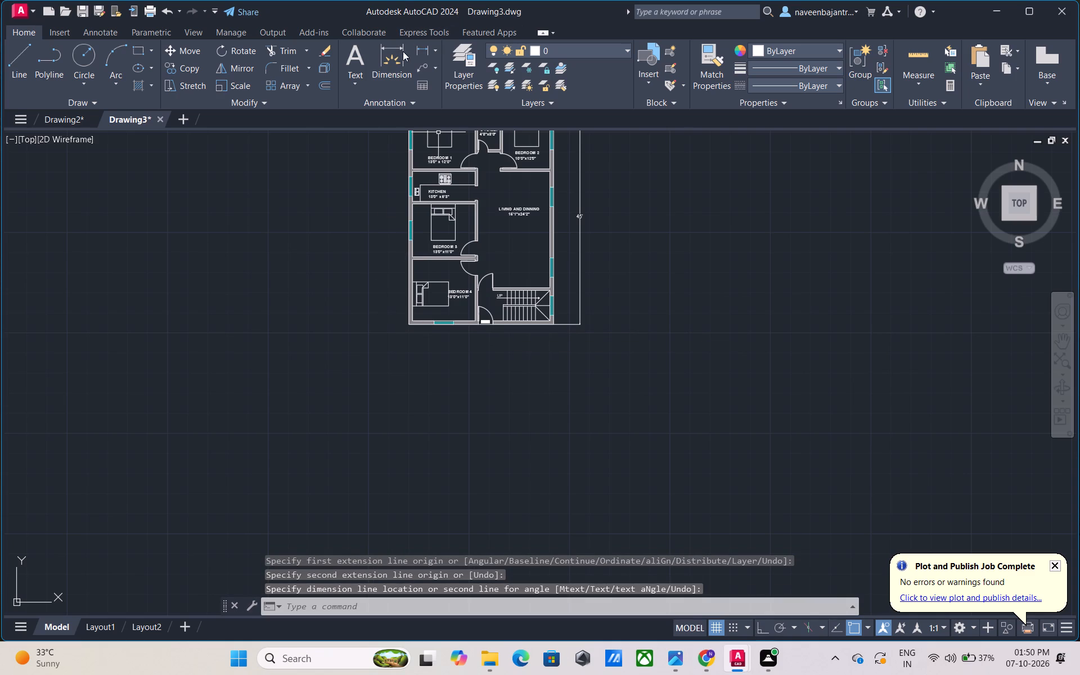
# Add a vertical linear dimension over the full length of the outer wall beside bedrooms 1, 3 and 4, about 5' outside it.
pyautogui.click(420, 50)
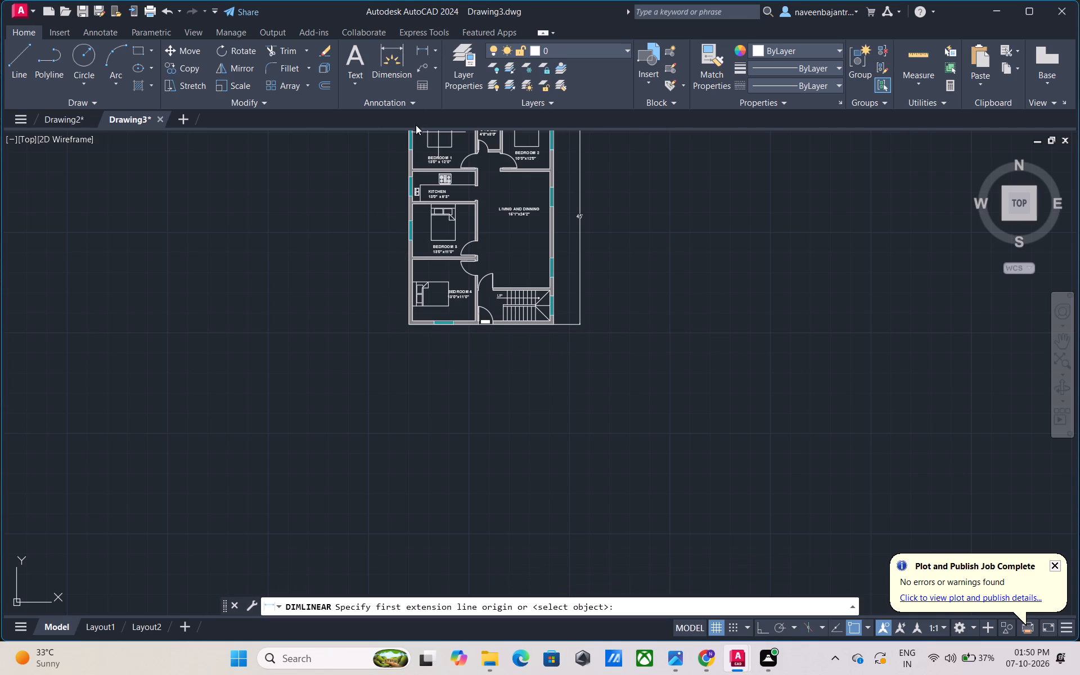
pyautogui.moveTo(510, 222); pyautogui.dragTo(537, 292, button='middle')
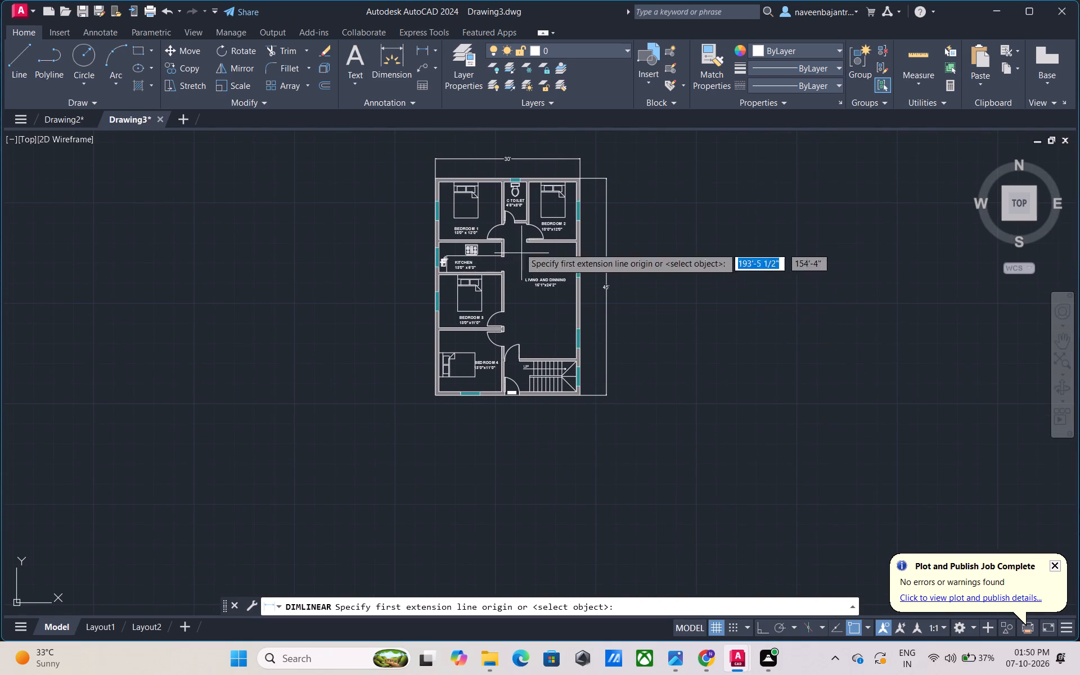
pyautogui.click(433, 178)
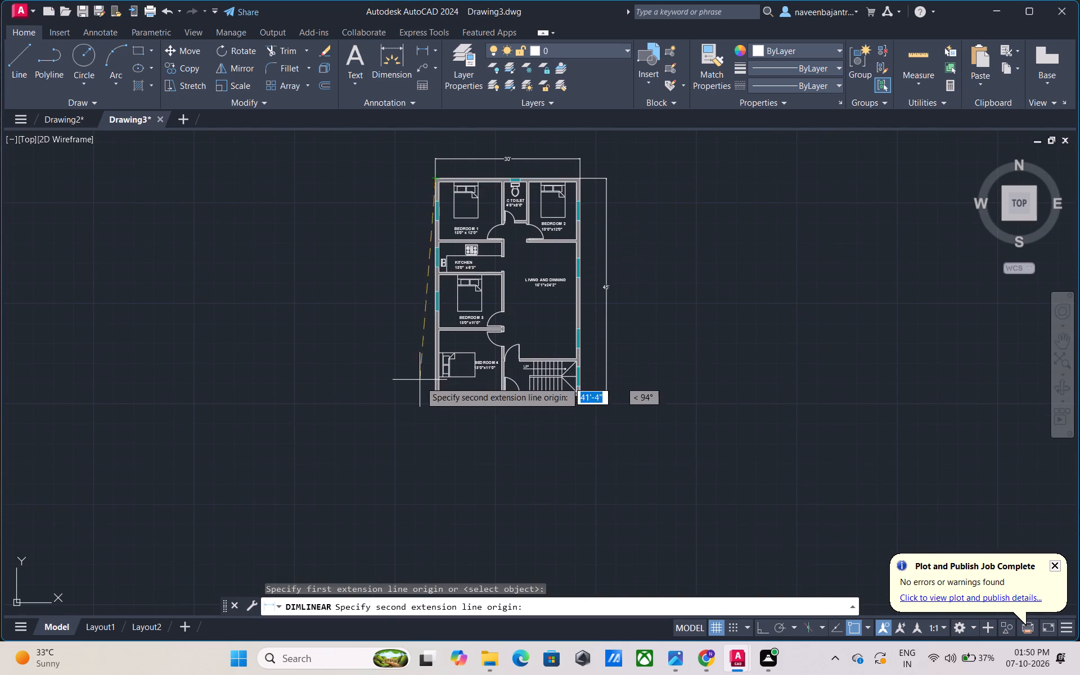
pyautogui.click(435, 399)
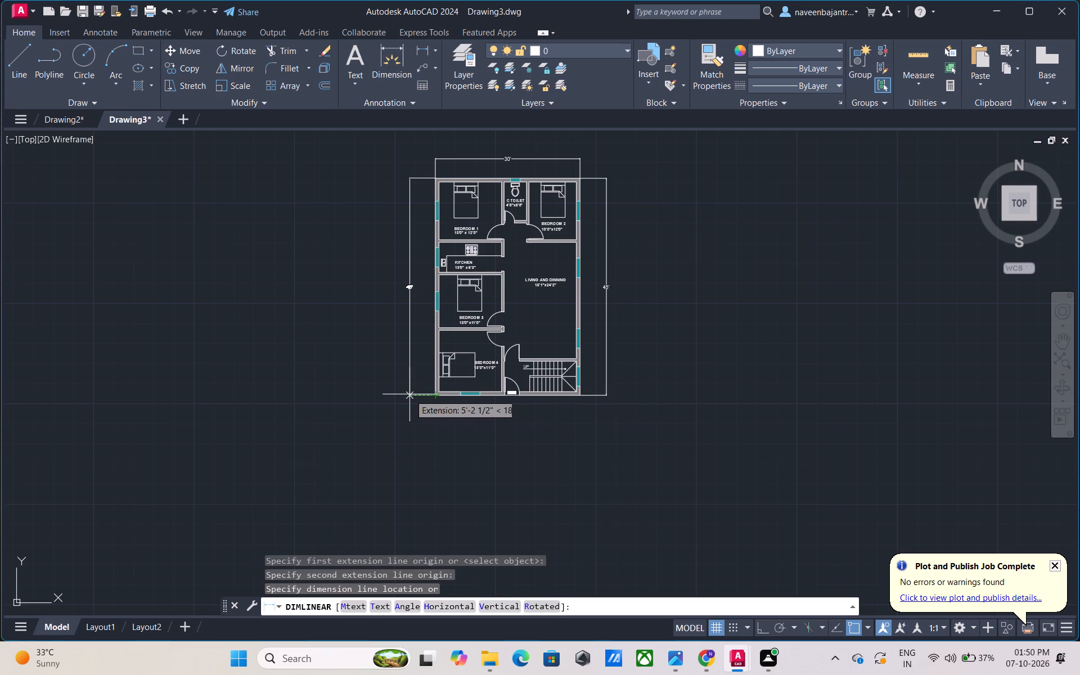
pyautogui.click(413, 393)
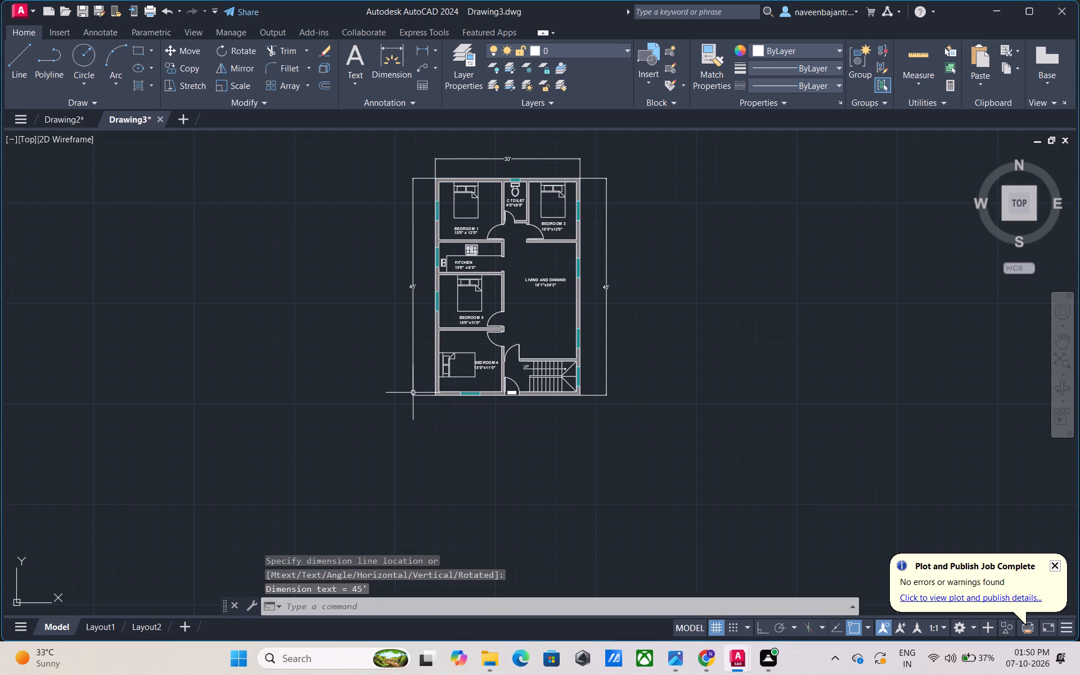
pyautogui.press('Escape')
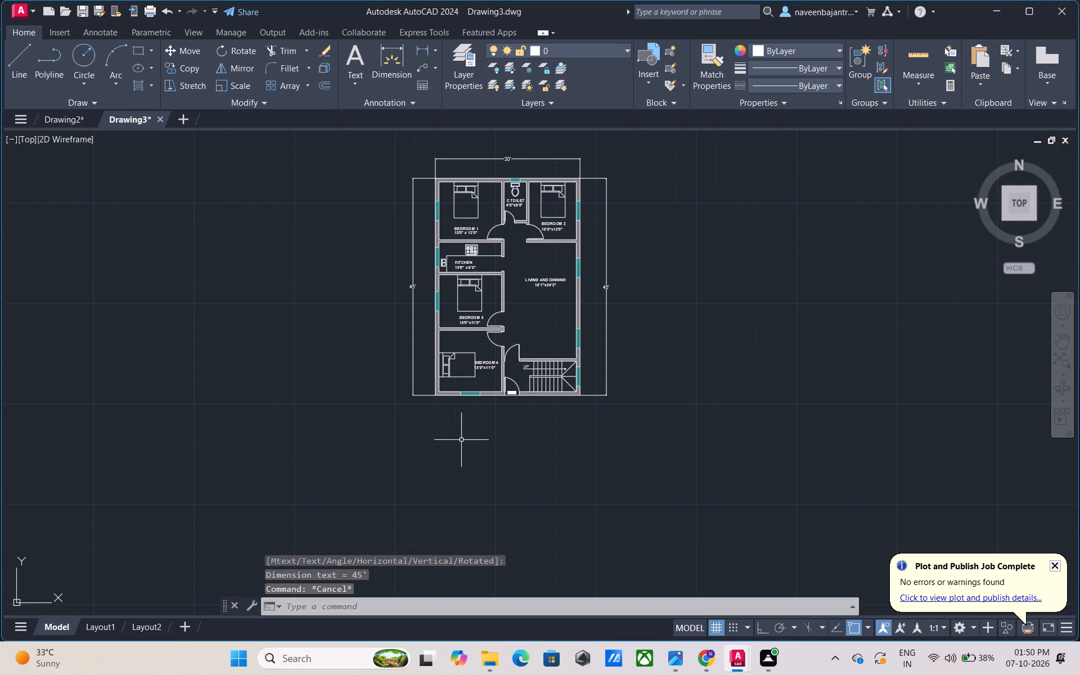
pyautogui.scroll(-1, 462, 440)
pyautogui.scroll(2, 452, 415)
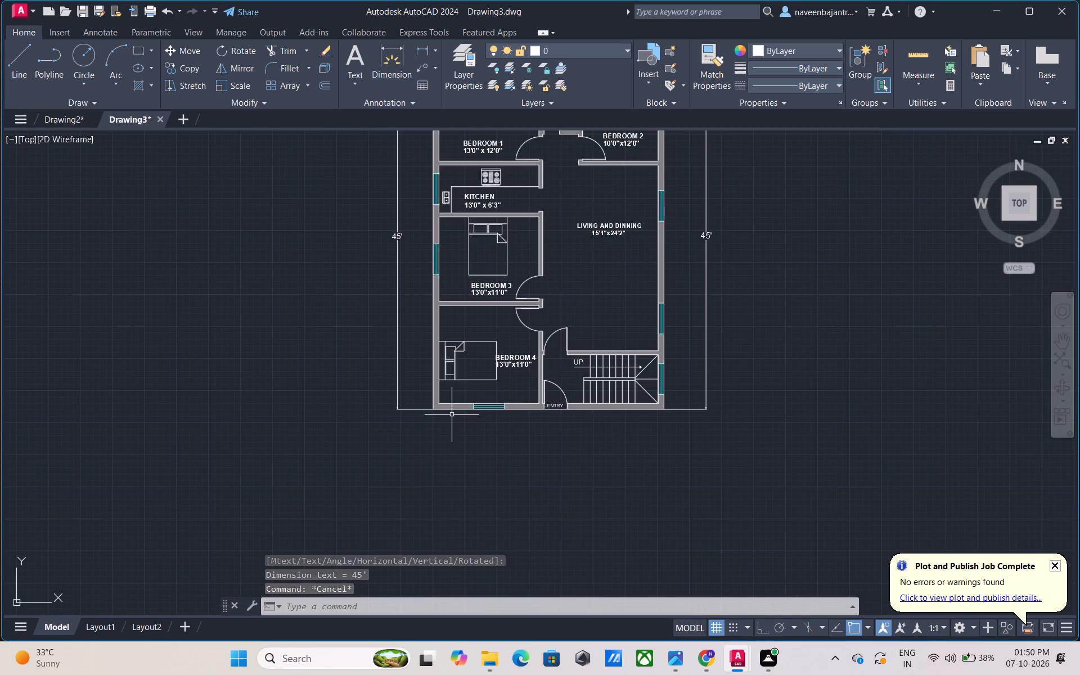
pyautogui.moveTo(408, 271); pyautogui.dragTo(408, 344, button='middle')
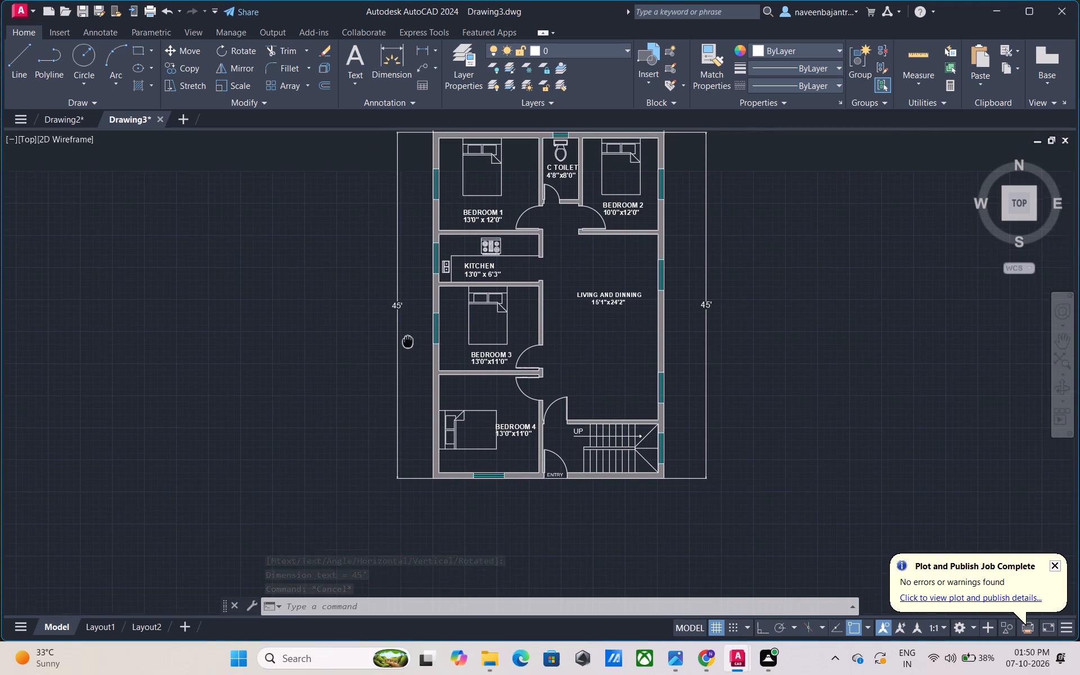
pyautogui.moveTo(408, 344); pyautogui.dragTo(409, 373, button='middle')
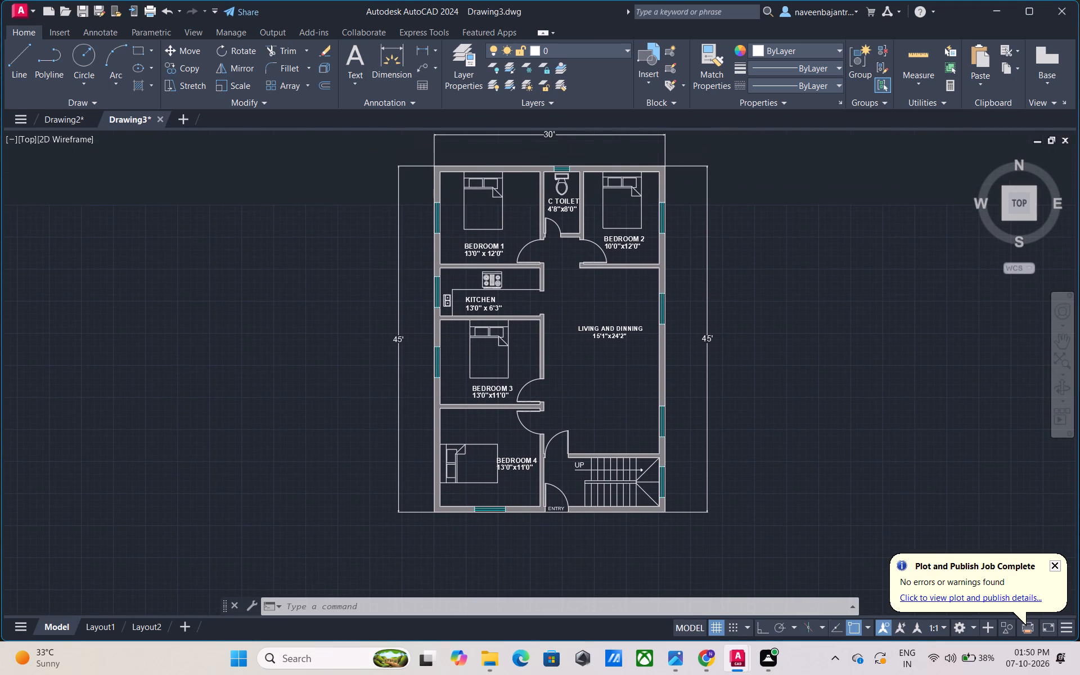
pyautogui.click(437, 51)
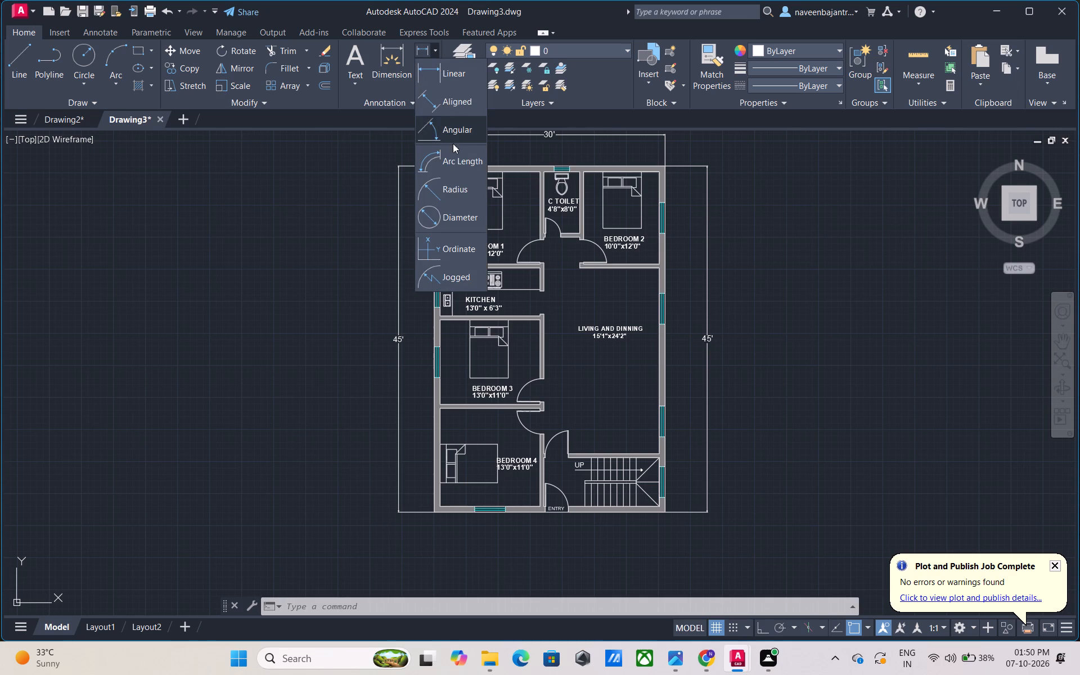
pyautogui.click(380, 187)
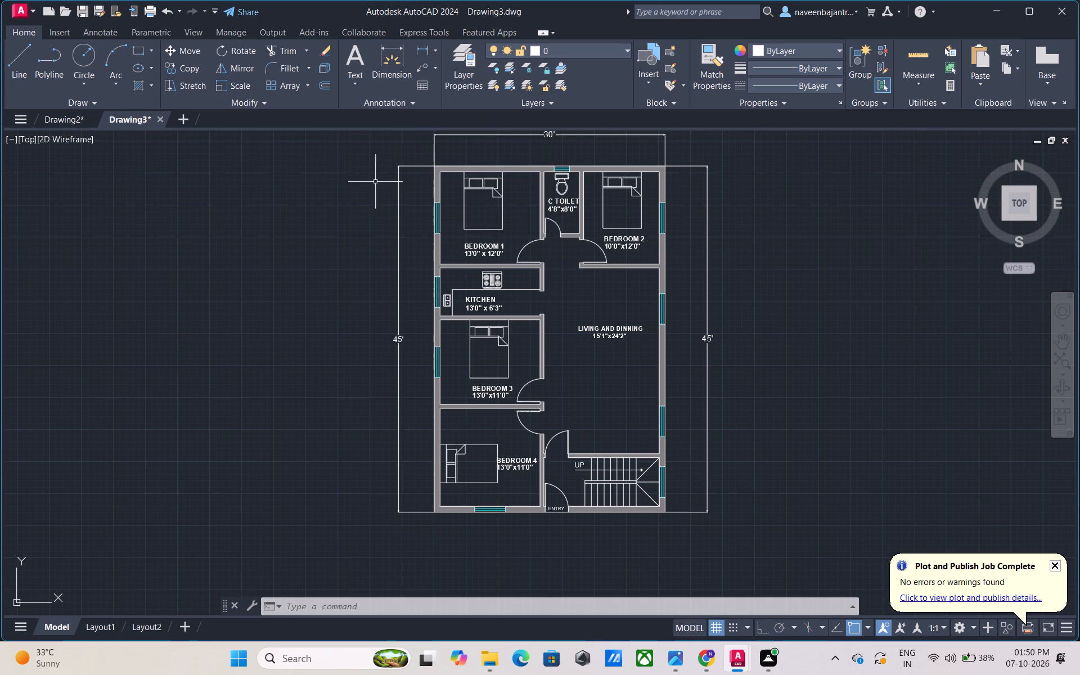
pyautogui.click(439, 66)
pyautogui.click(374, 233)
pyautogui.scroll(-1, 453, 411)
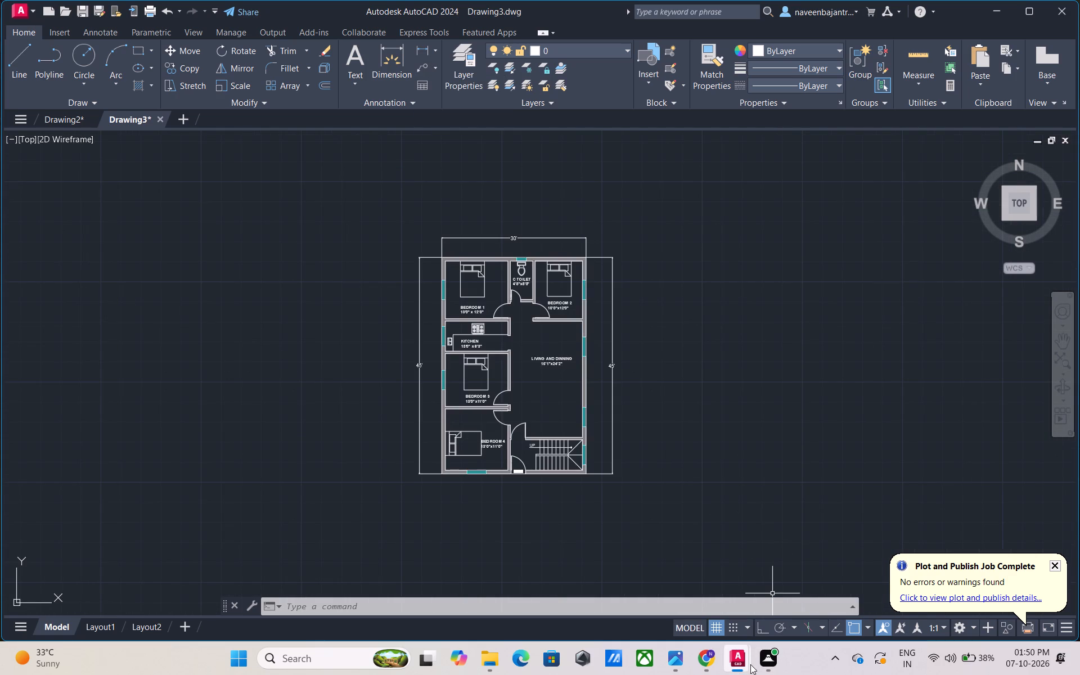
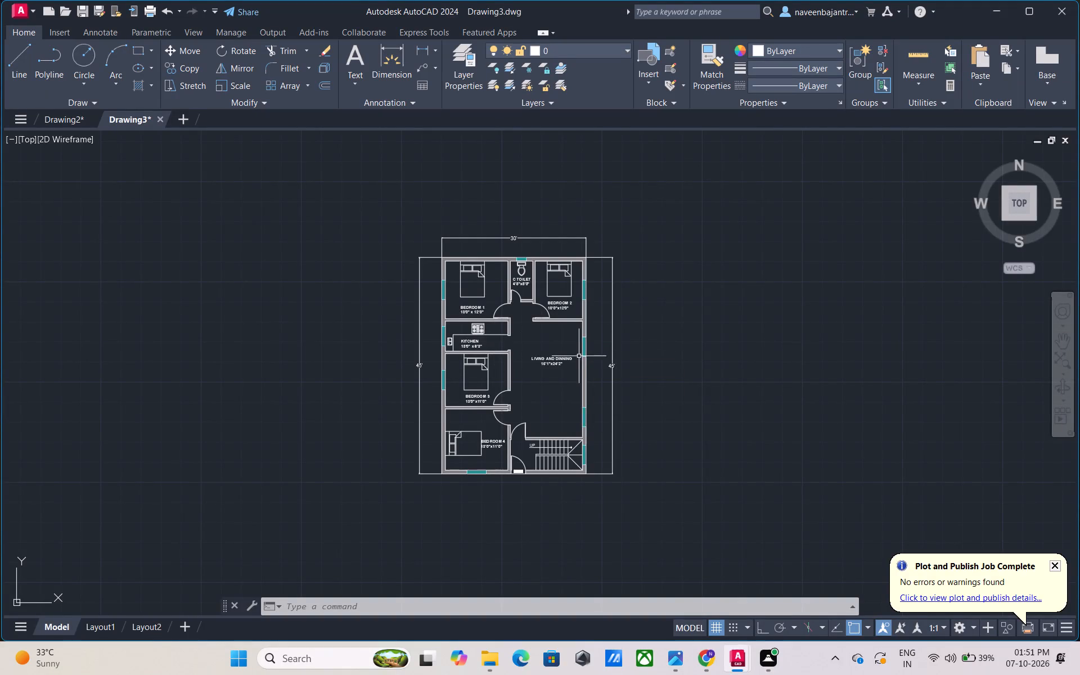
# Examine the kitchen's stove, sink, counter and size label, along with the surrounding rooms of the floor plan.
pyautogui.scroll(2, 579, 371)
pyautogui.scroll(-1, 579, 364)
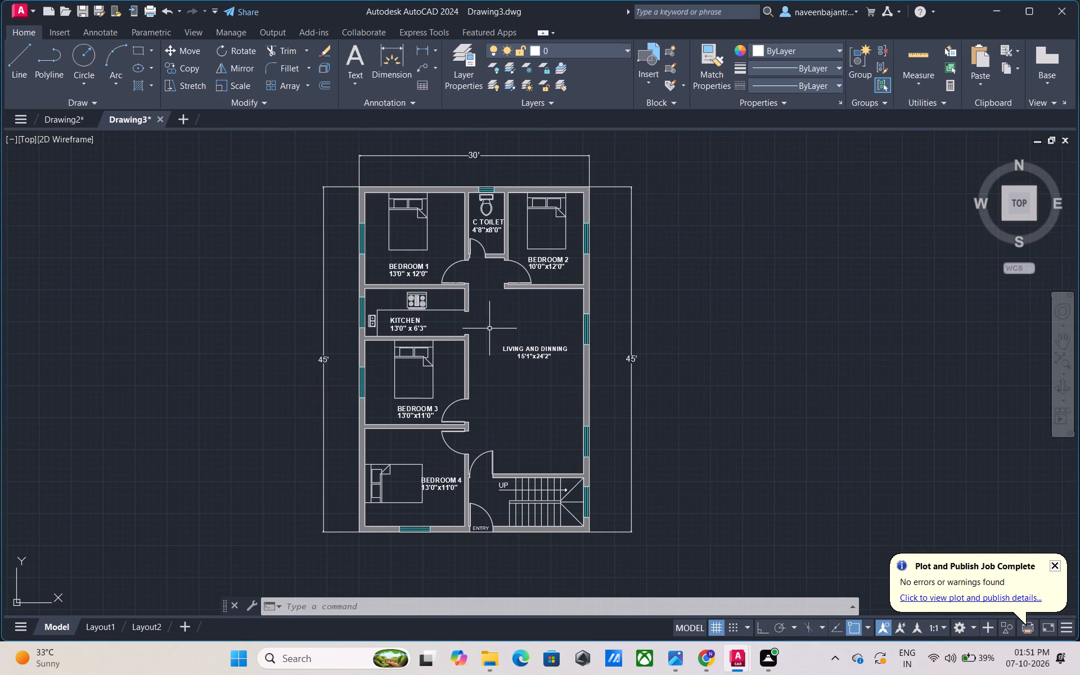
pyautogui.scroll(1, 489, 328)
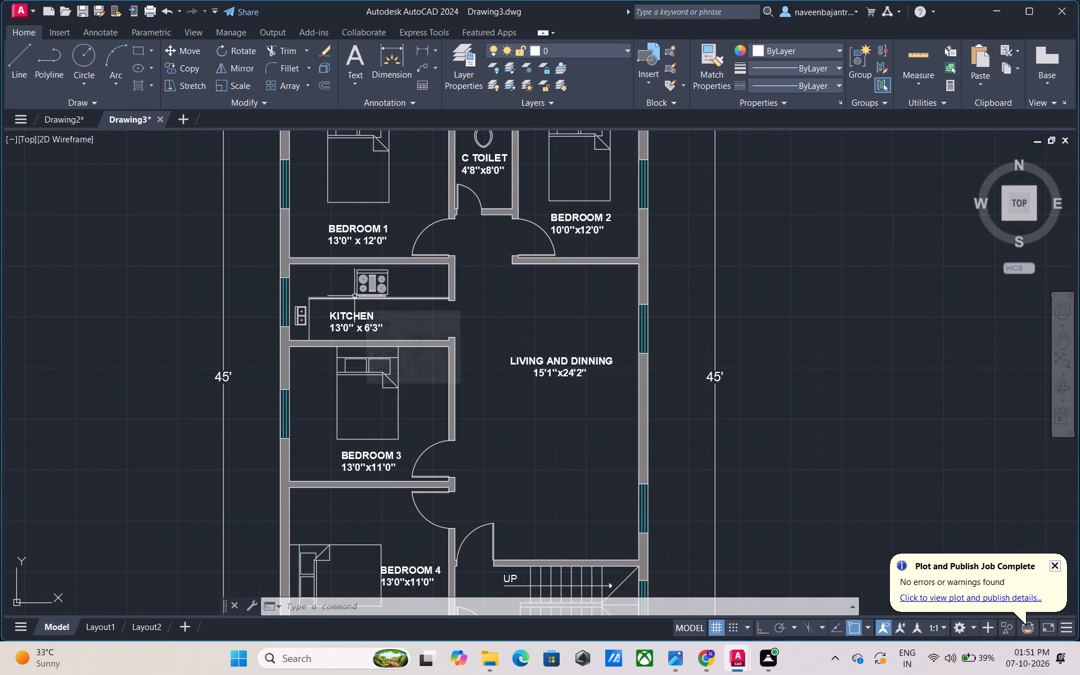
pyautogui.scroll(2, 354, 296)
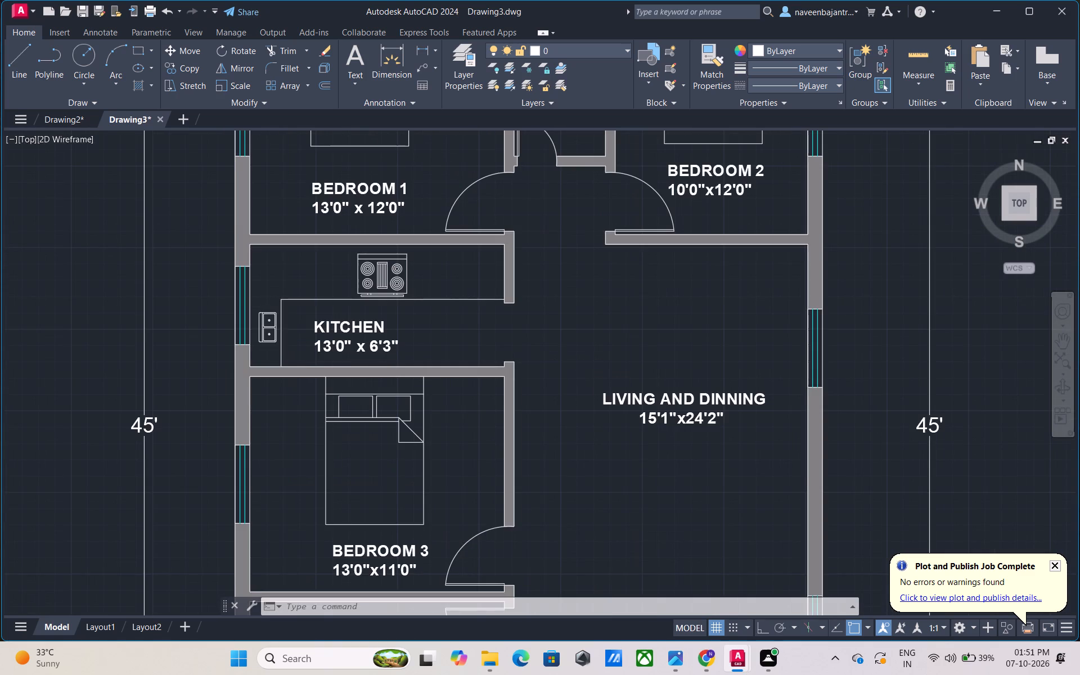
pyautogui.scroll(1, 354, 296)
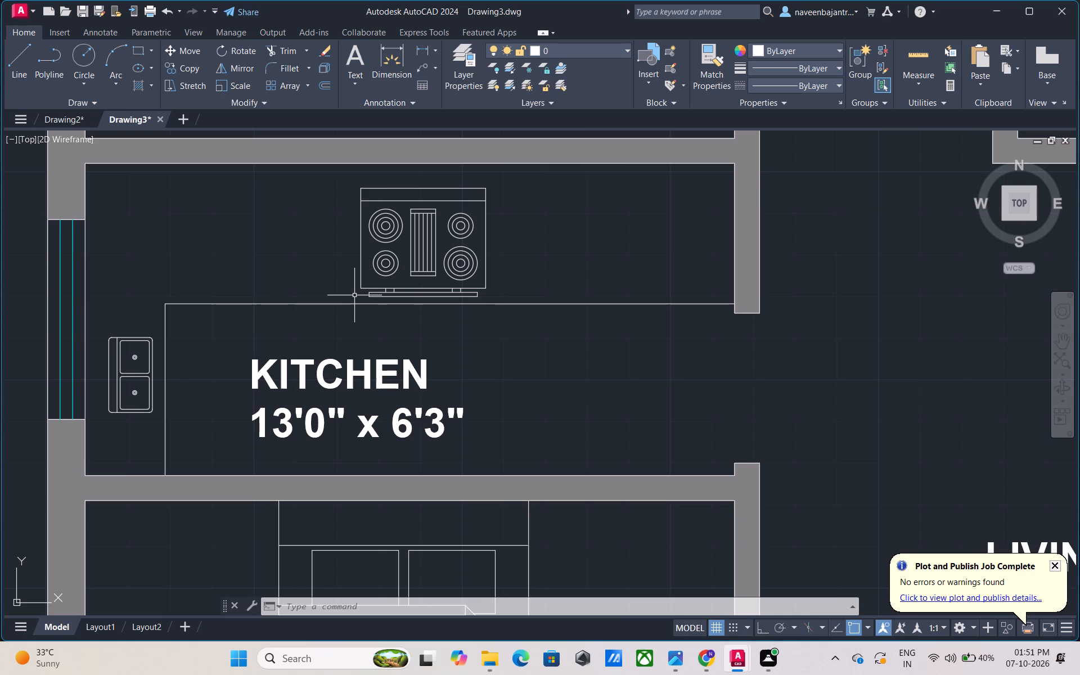
pyautogui.scroll(1, 354, 295)
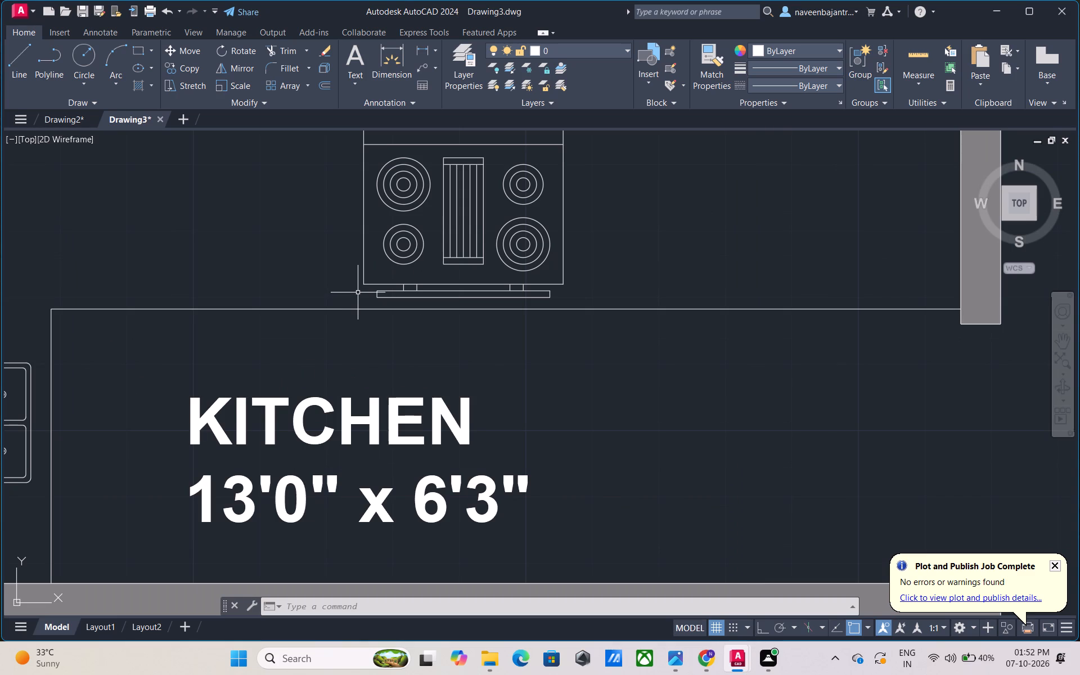
pyautogui.scroll(-2, 358, 292)
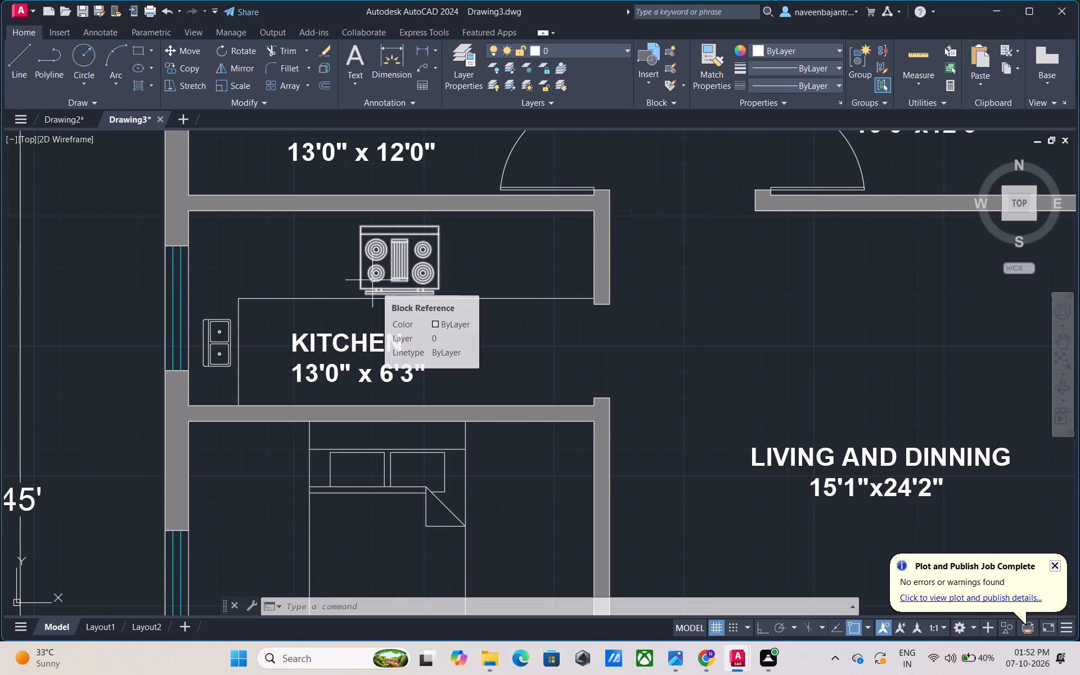
pyautogui.scroll(-1, 372, 280)
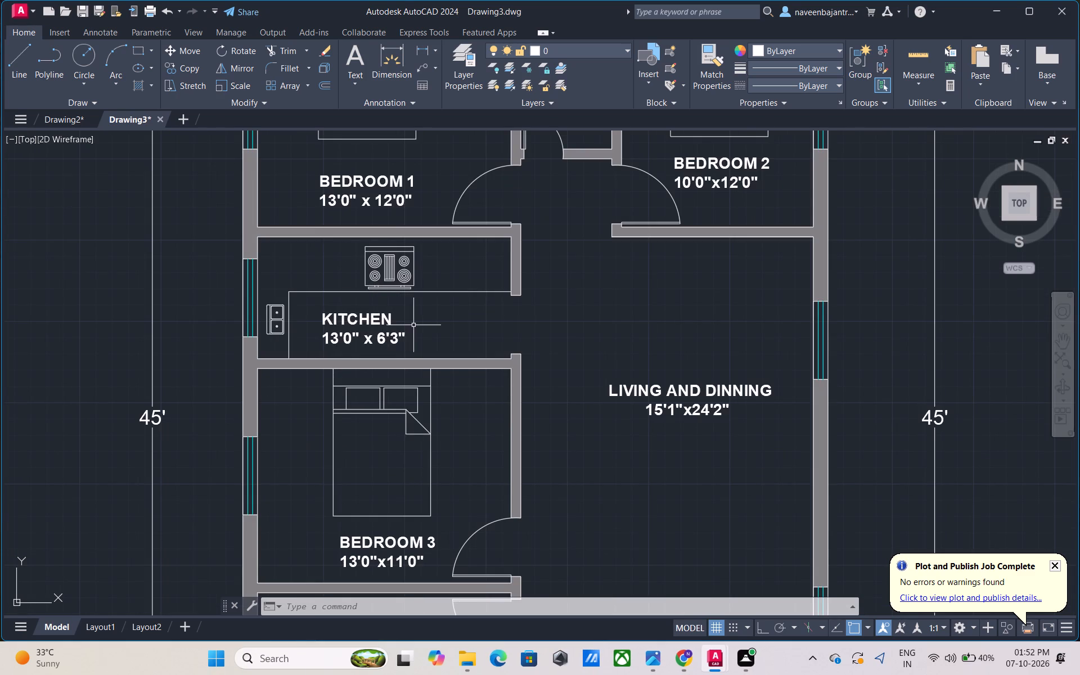
pyautogui.scroll(-2, 416, 319)
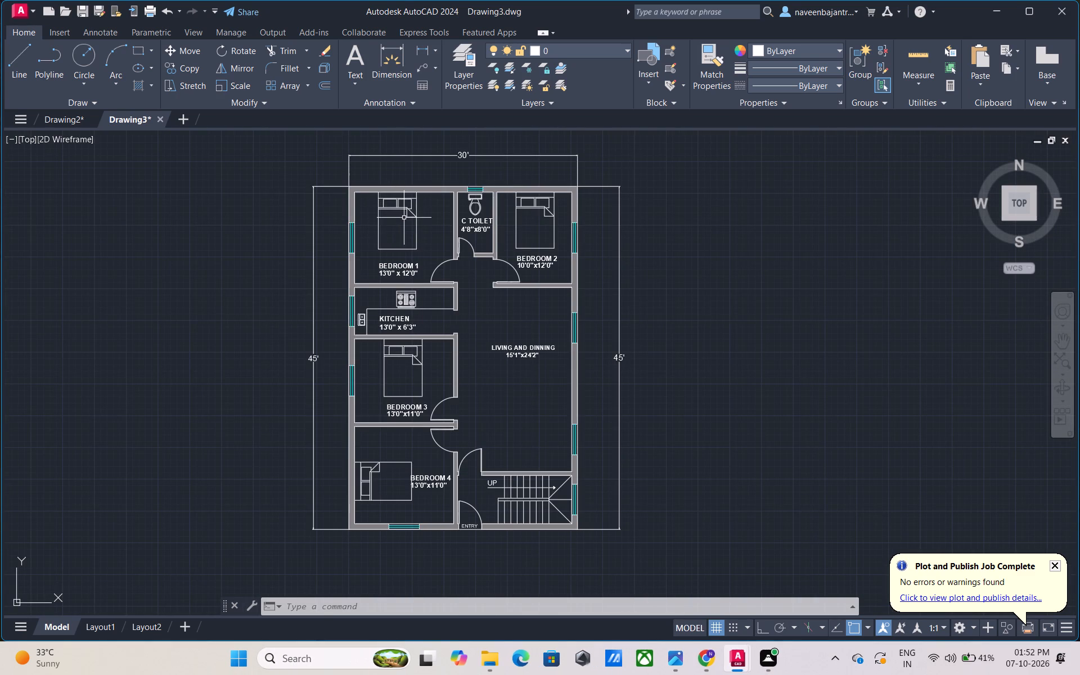
pyautogui.scroll(1, 404, 218)
pyautogui.moveTo(404, 218); pyautogui.dragTo(374, 222, button='middle')
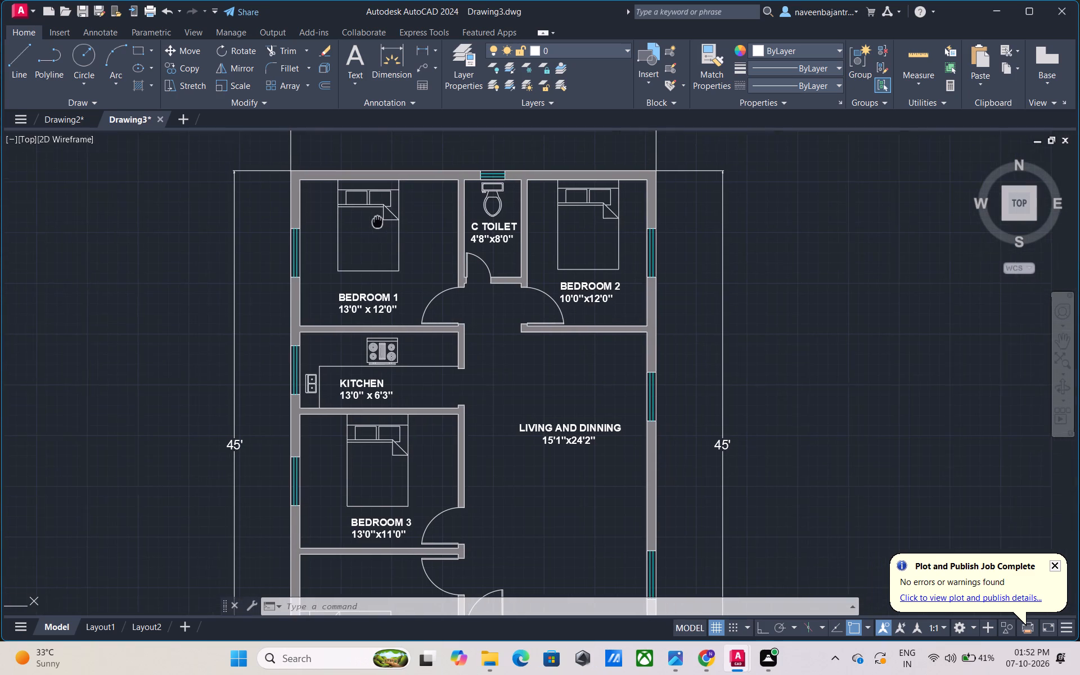
pyautogui.moveTo(374, 222); pyautogui.dragTo(373, 222, button='middle')
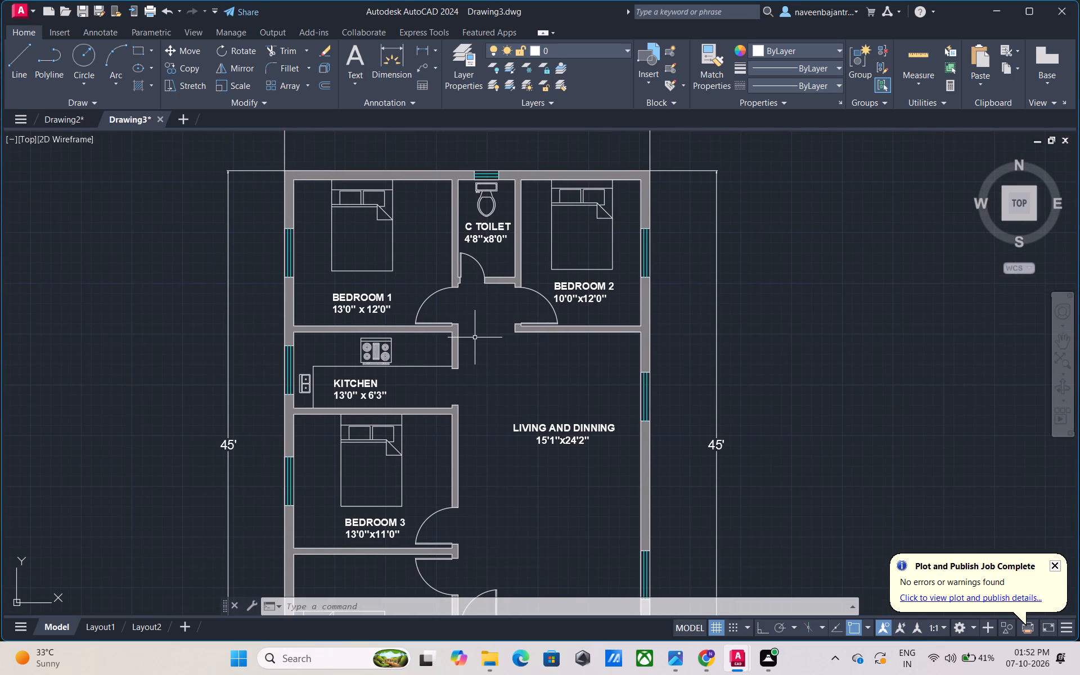
pyautogui.scroll(-1, 479, 337)
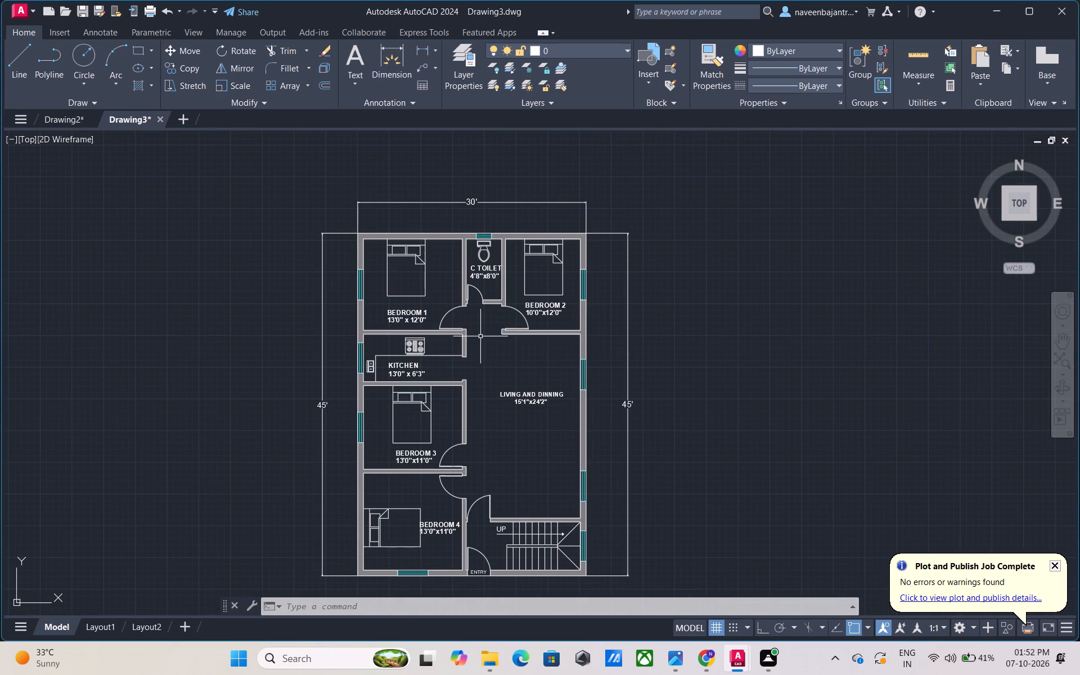
pyautogui.moveTo(488, 365); pyautogui.dragTo(489, 339, button='middle')
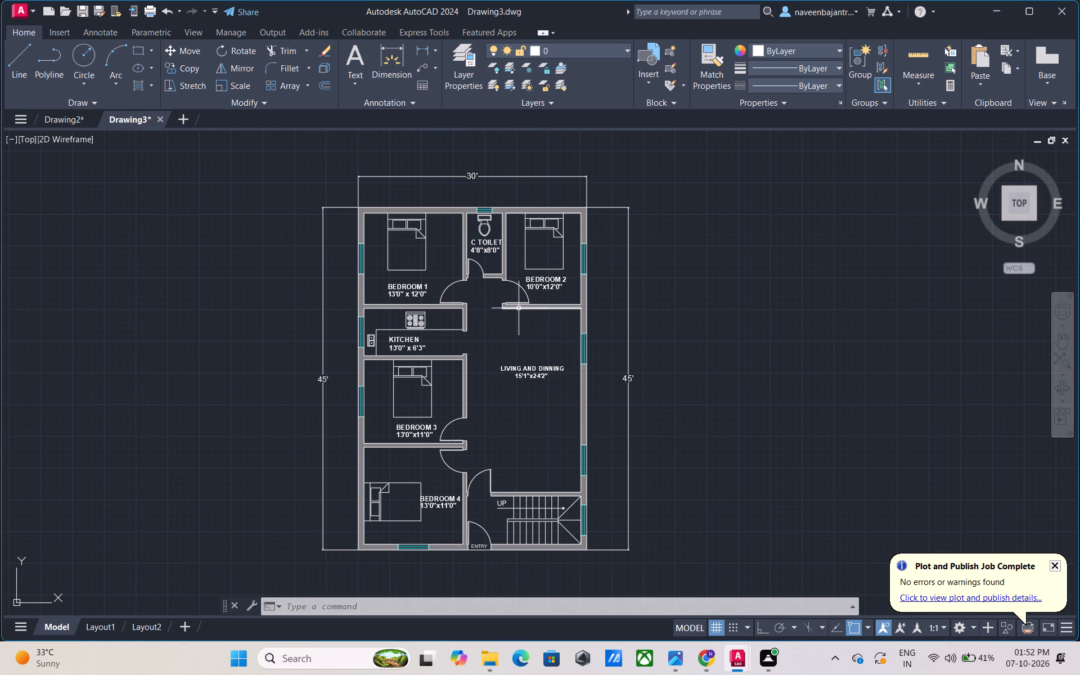
# Examine the Bedroom 2 door and wall end, the passage outside the toilet, and the overall plan.
pyautogui.scroll(2, 519, 308)
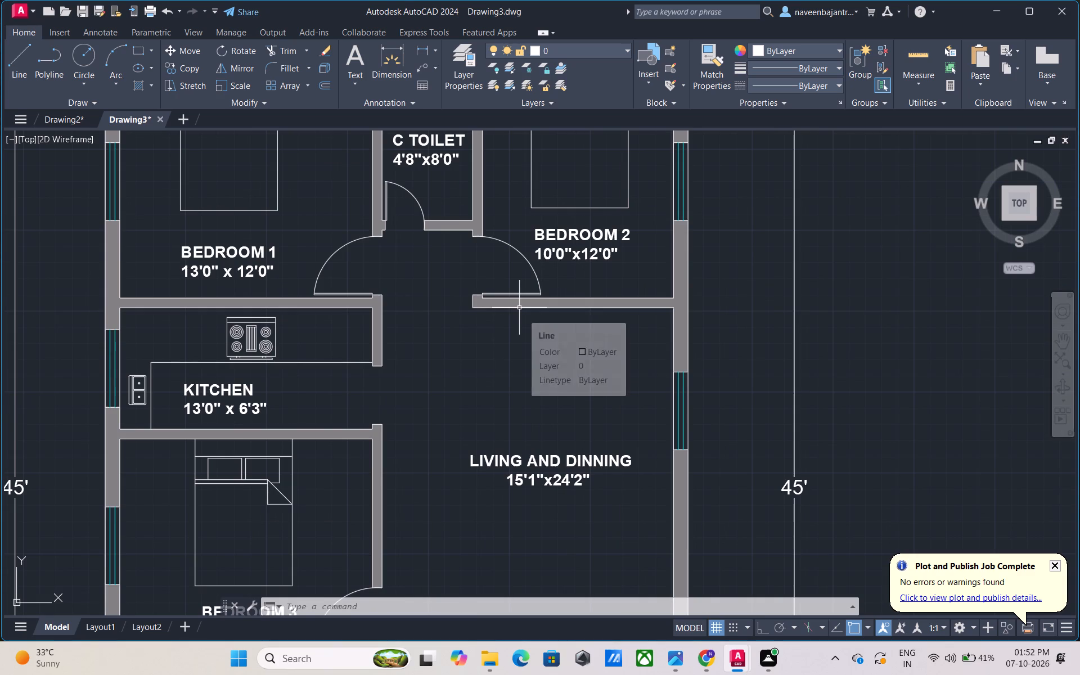
pyautogui.scroll(3, 519, 308)
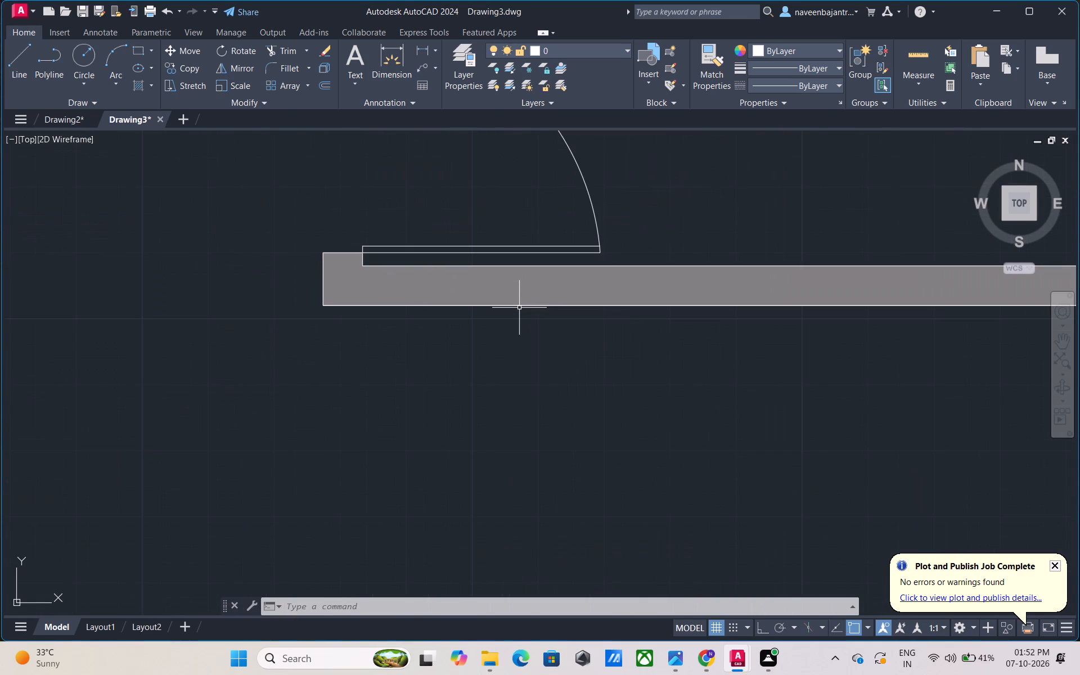
pyautogui.scroll(-2, 519, 308)
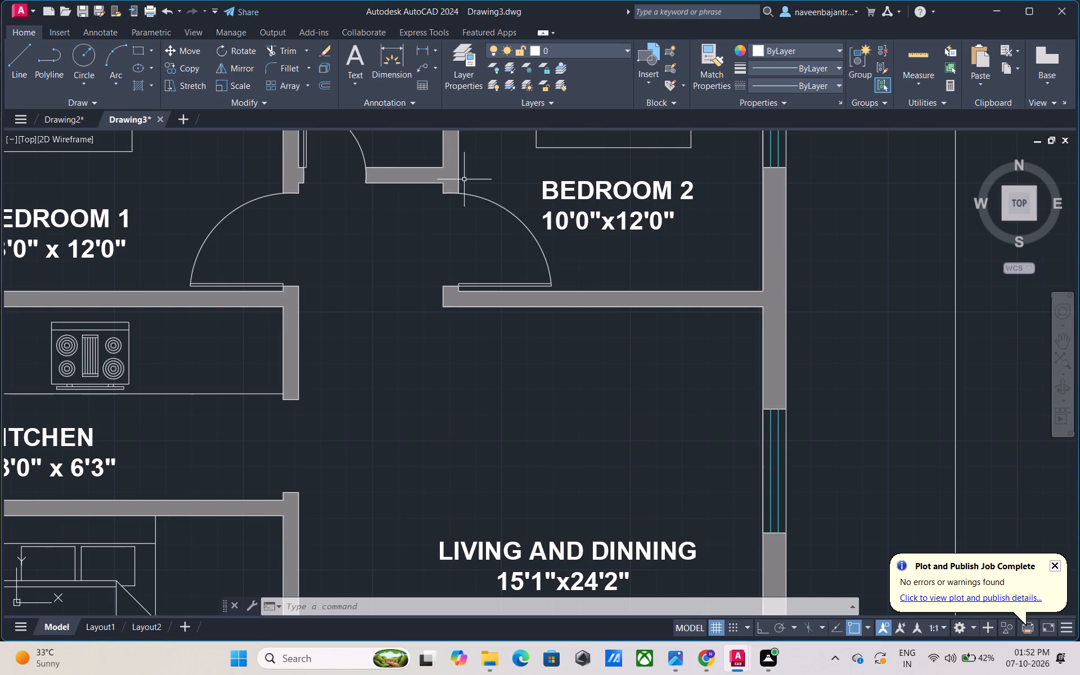
pyautogui.scroll(-2, 490, 249)
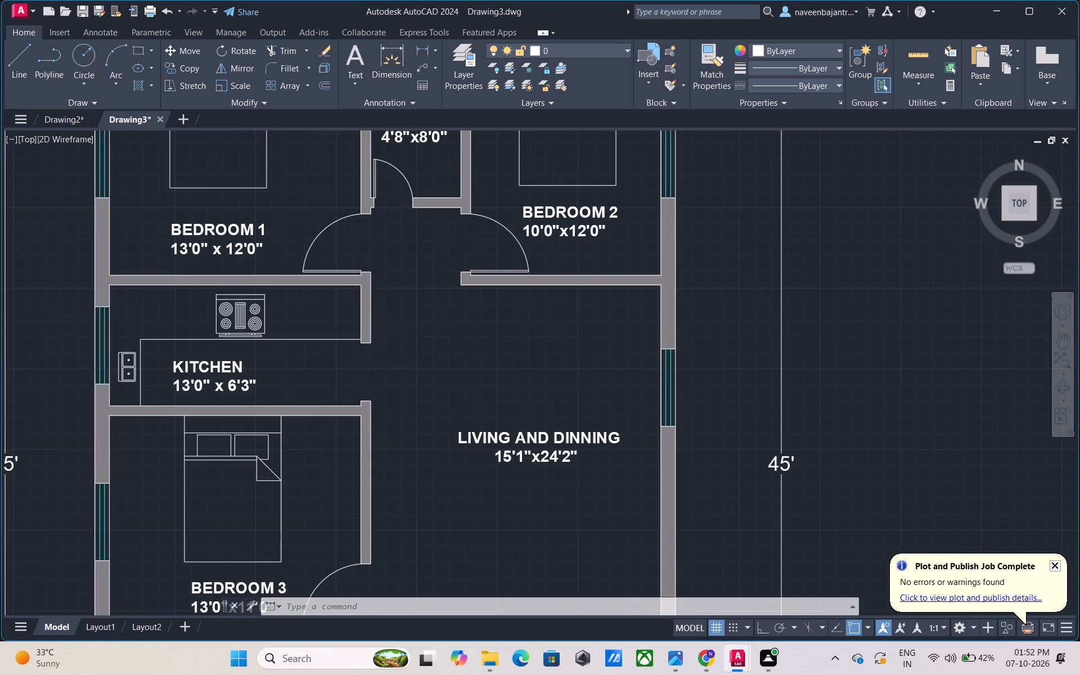
pyautogui.scroll(4, 490, 249)
pyautogui.scroll(-1, 506, 302)
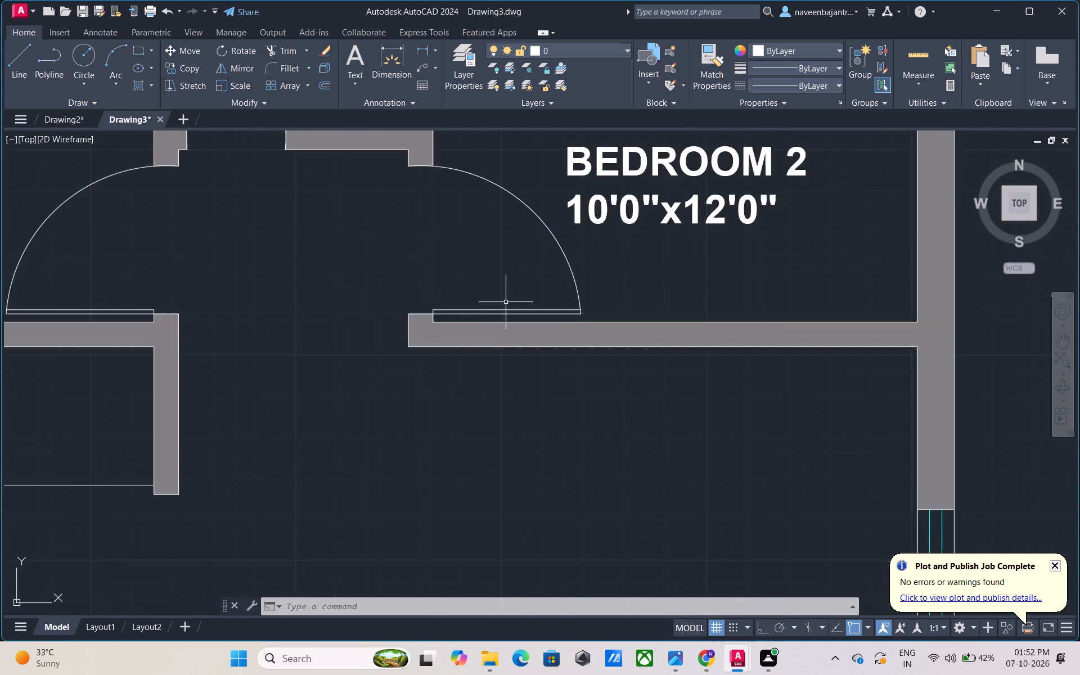
pyautogui.scroll(-2, 506, 302)
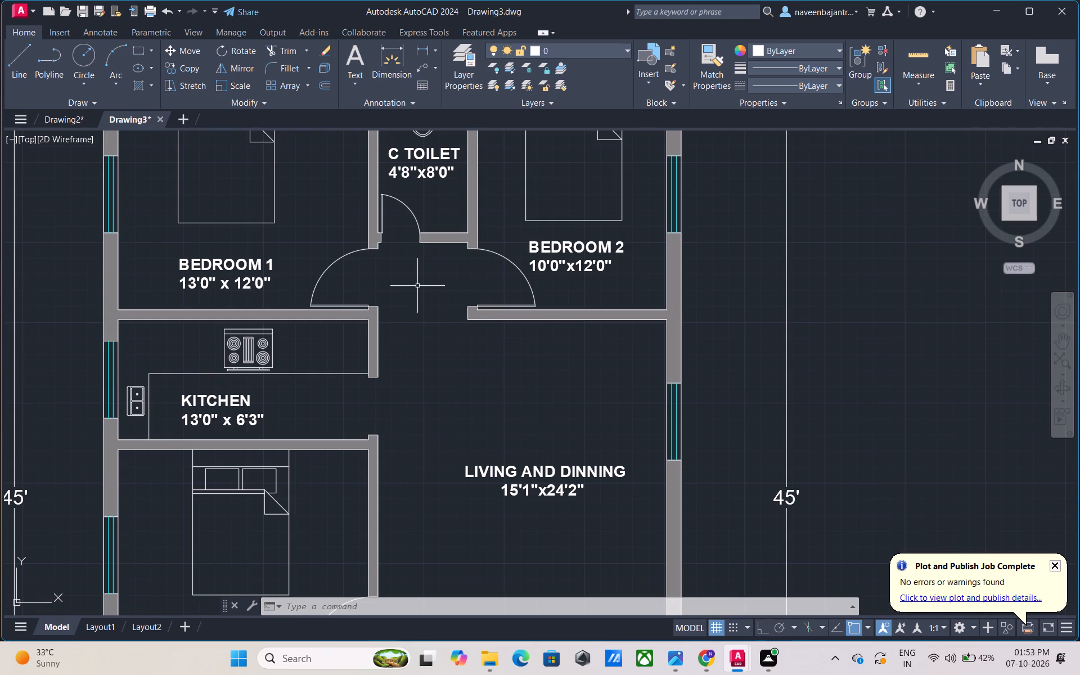
pyautogui.scroll(-1, 417, 286)
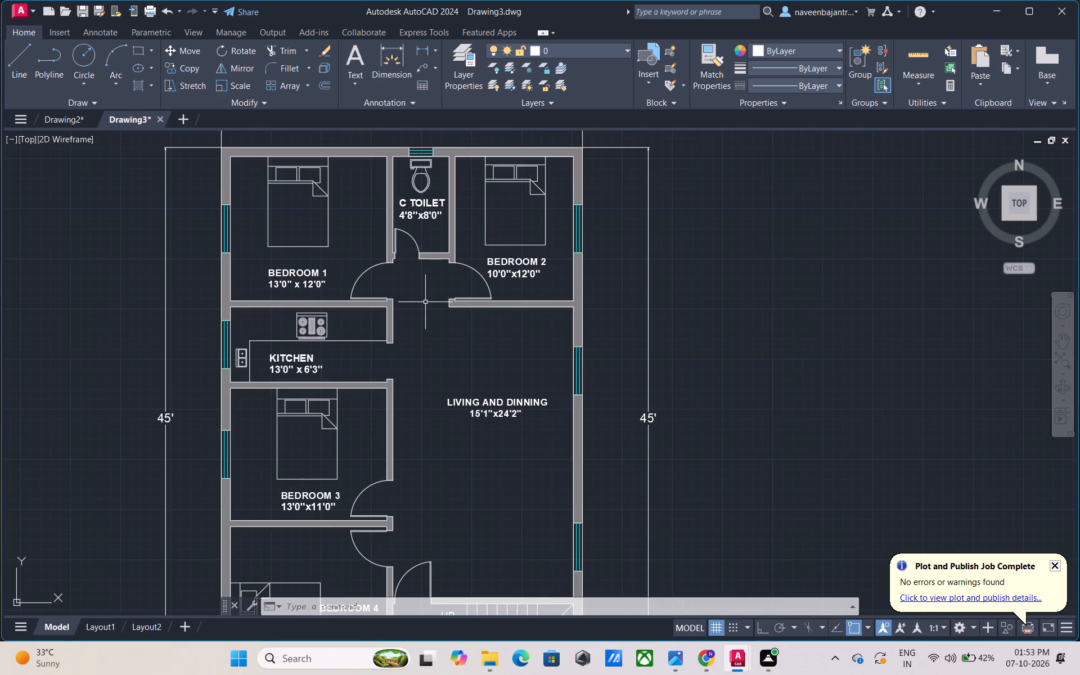
pyautogui.scroll(-1, 425, 302)
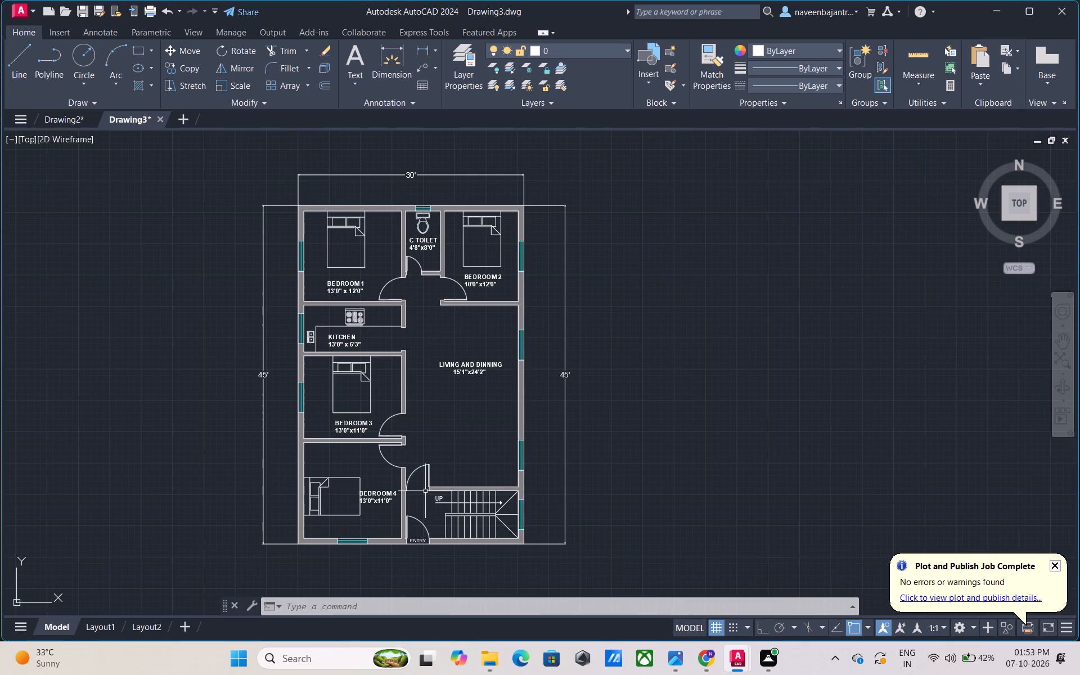
pyautogui.moveTo(425, 492); pyautogui.dragTo(442, 471, button='middle')
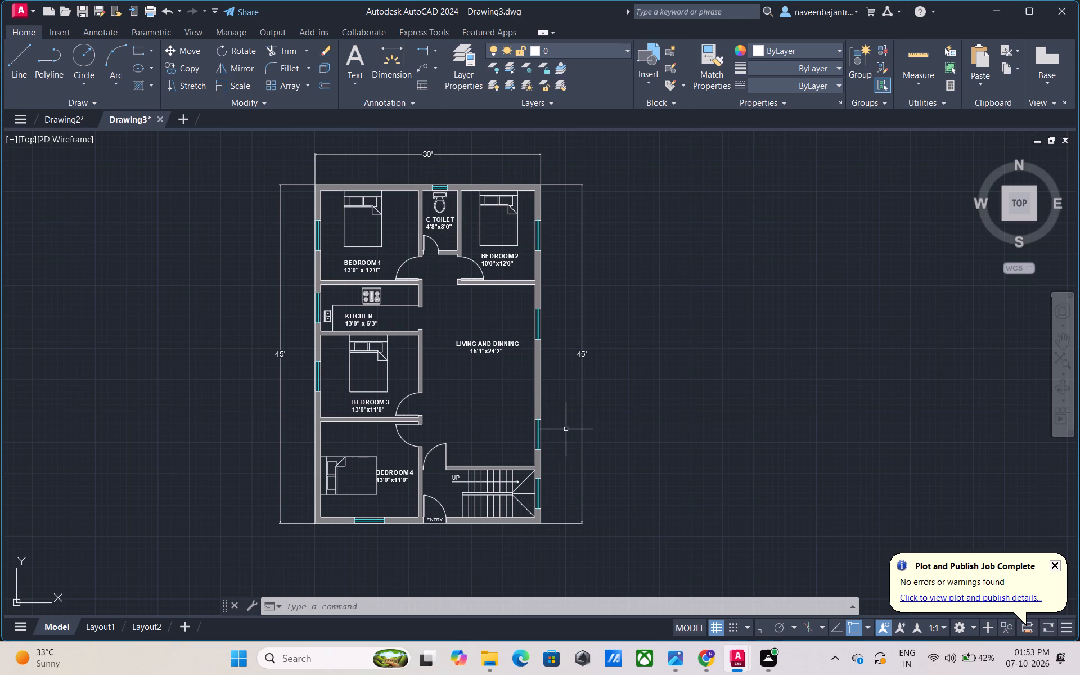
# Draw a rectangular border about 48'-6" wide by 58'-1" high around the whole floor plan, enclosing its overall dimensions.
pyautogui.moveTo(490, 373); pyautogui.dragTo(490, 382, button='middle')
pyautogui.middleClick(490, 384)
pyautogui.middleClick(489, 385)
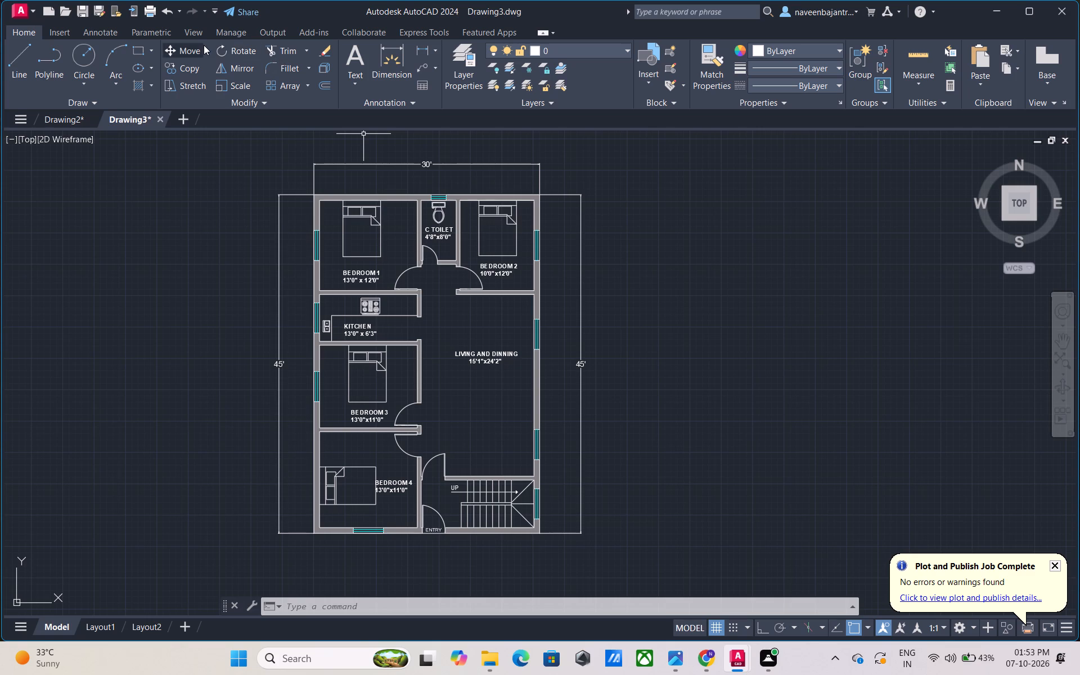
pyautogui.click(143, 48)
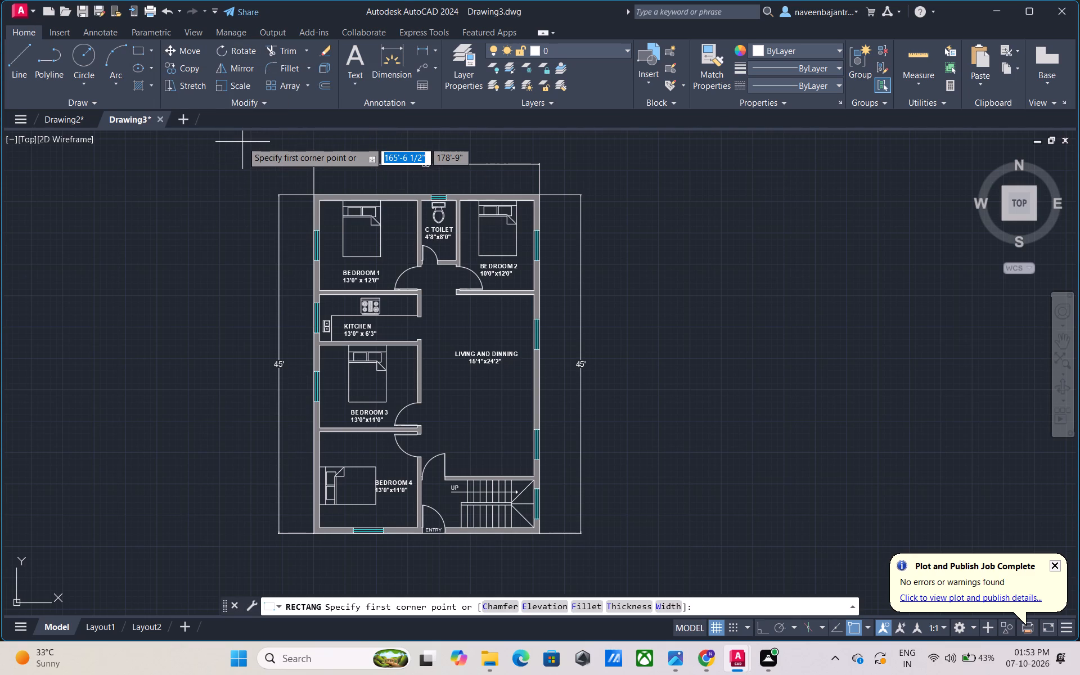
pyautogui.scroll(-2, 242, 142)
pyautogui.moveTo(294, 184); pyautogui.dragTo(330, 268, button='middle')
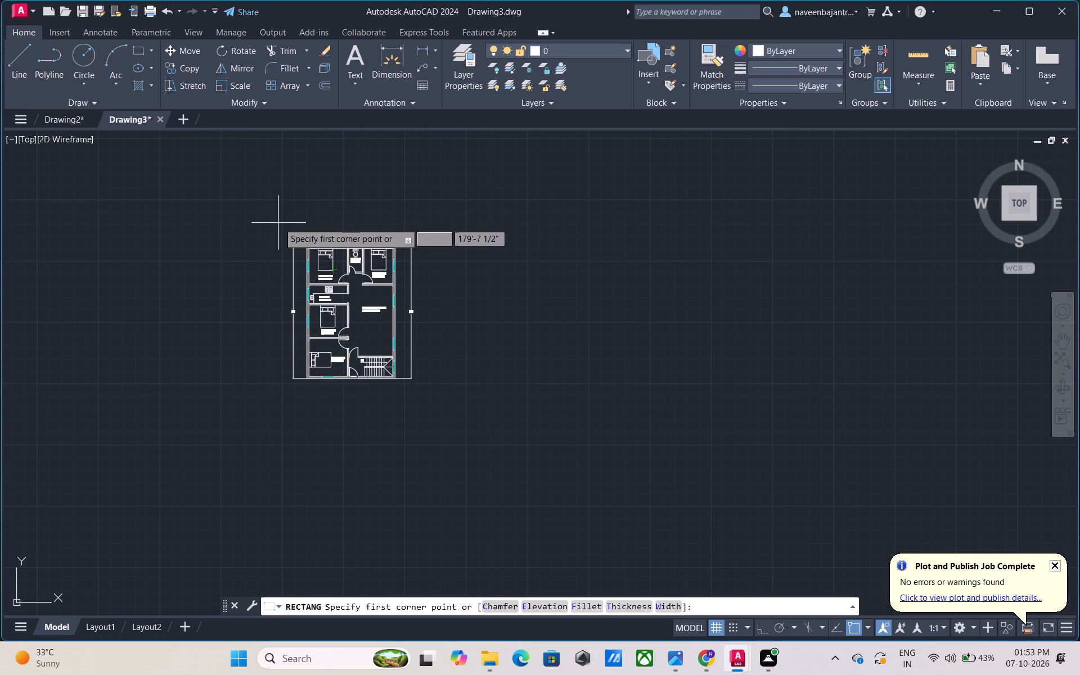
pyautogui.click(281, 222)
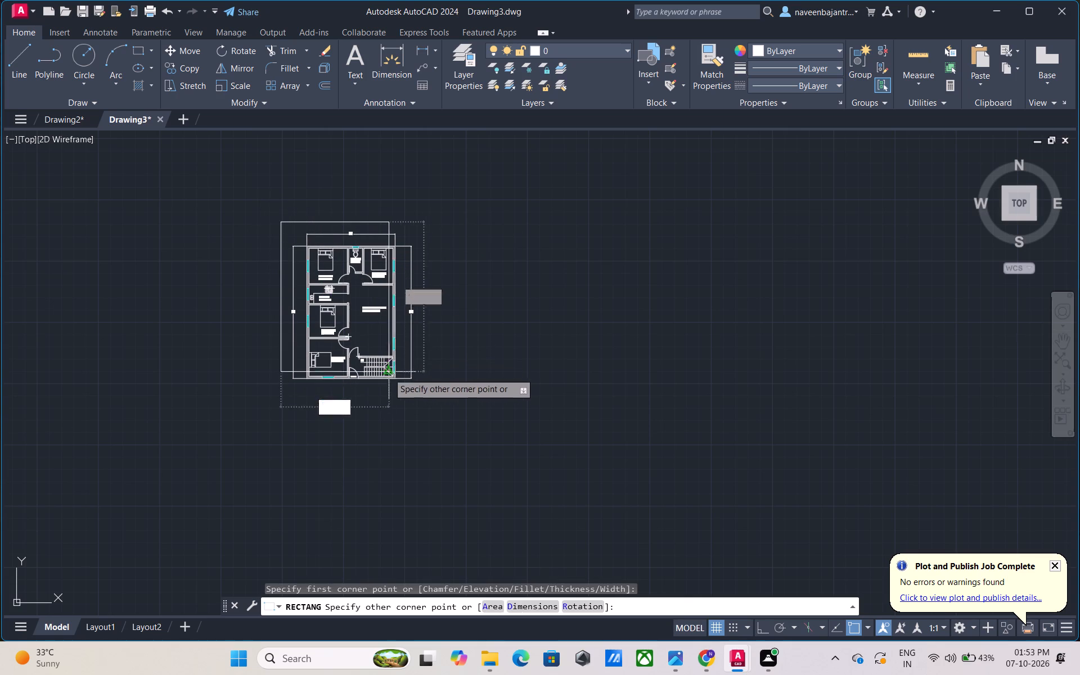
pyautogui.click(424, 393)
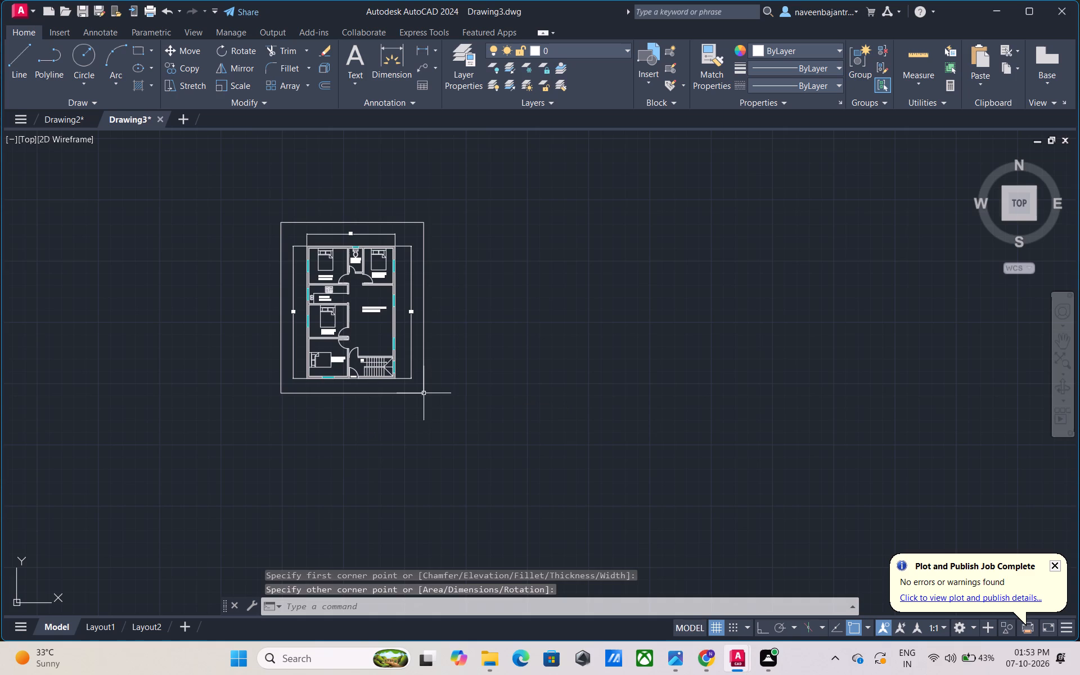
pyautogui.press('Escape')
pyautogui.scroll(-1, 425, 399)
pyautogui.scroll(1, 418, 371)
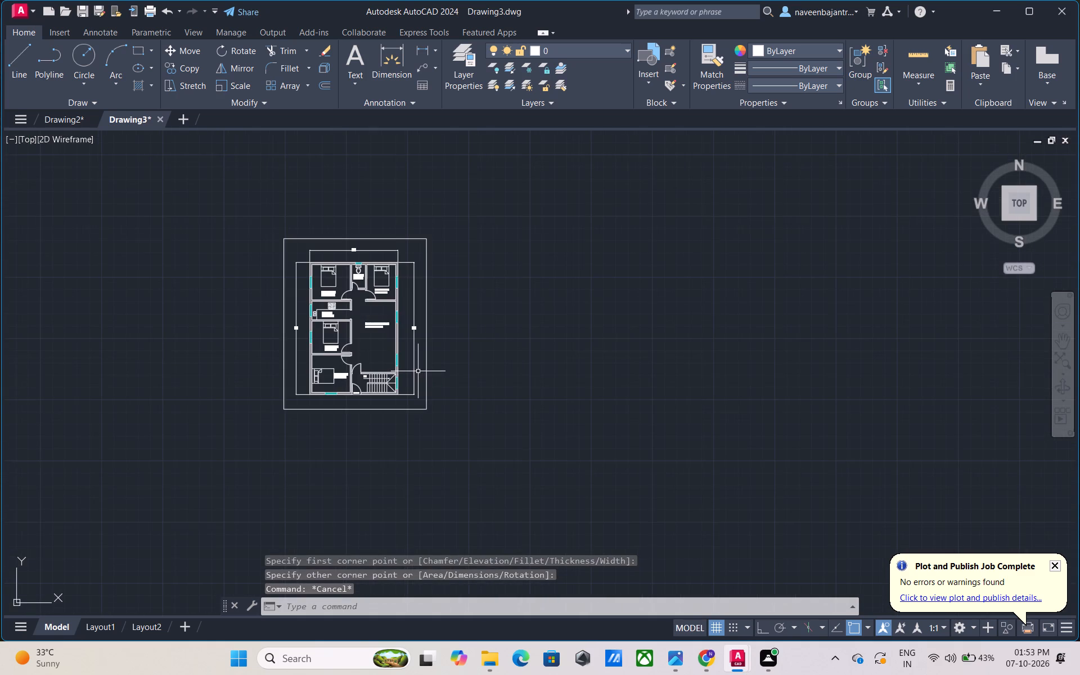
# Examine the bordered floor plan and the spacing between the border and the overall dimensions.
pyautogui.scroll(2, 418, 371)
pyautogui.moveTo(313, 307); pyautogui.dragTo(429, 426, button='middle')
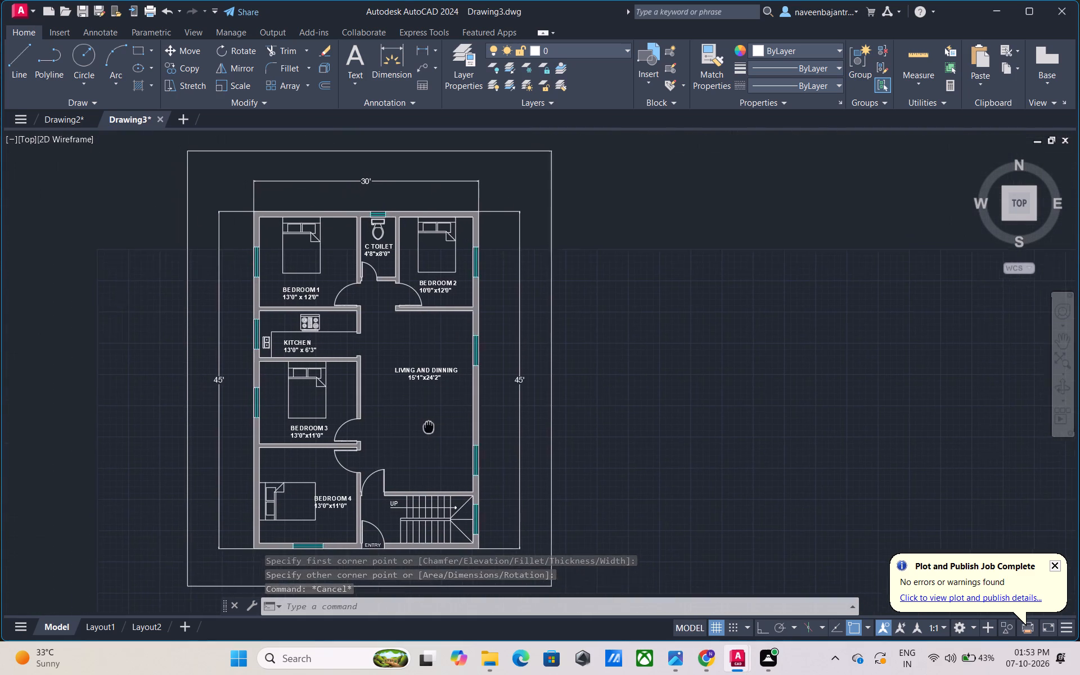
pyautogui.moveTo(429, 426); pyautogui.dragTo(444, 417, button='middle')
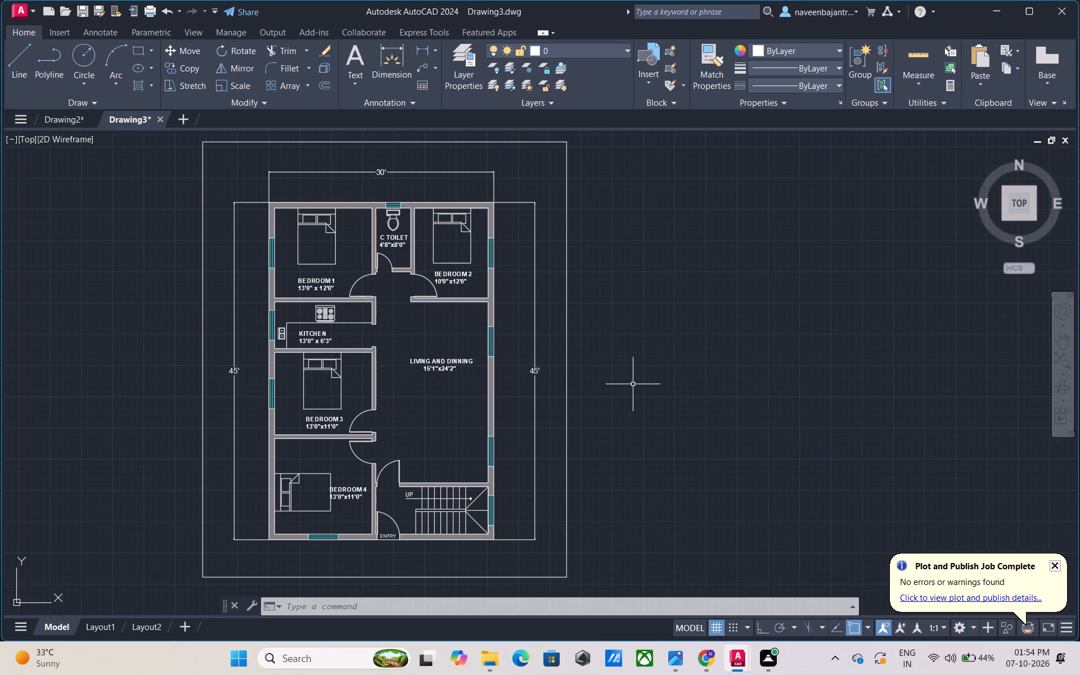
pyautogui.scroll(-1, 632, 384)
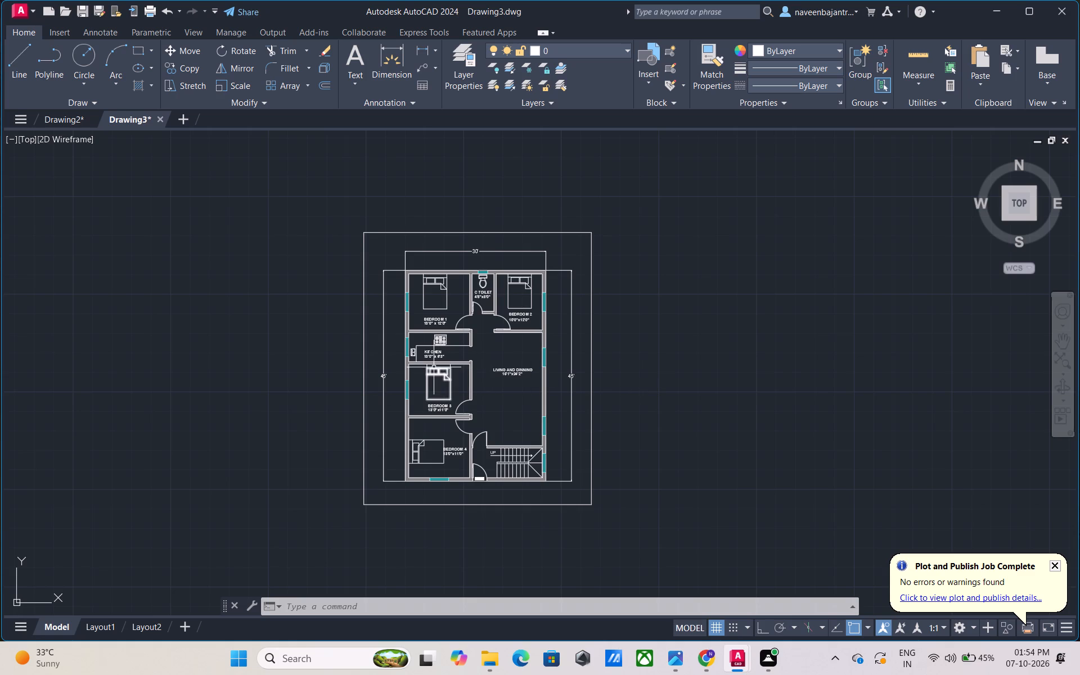
pyautogui.moveTo(490, 396); pyautogui.dragTo(522, 388, button='middle')
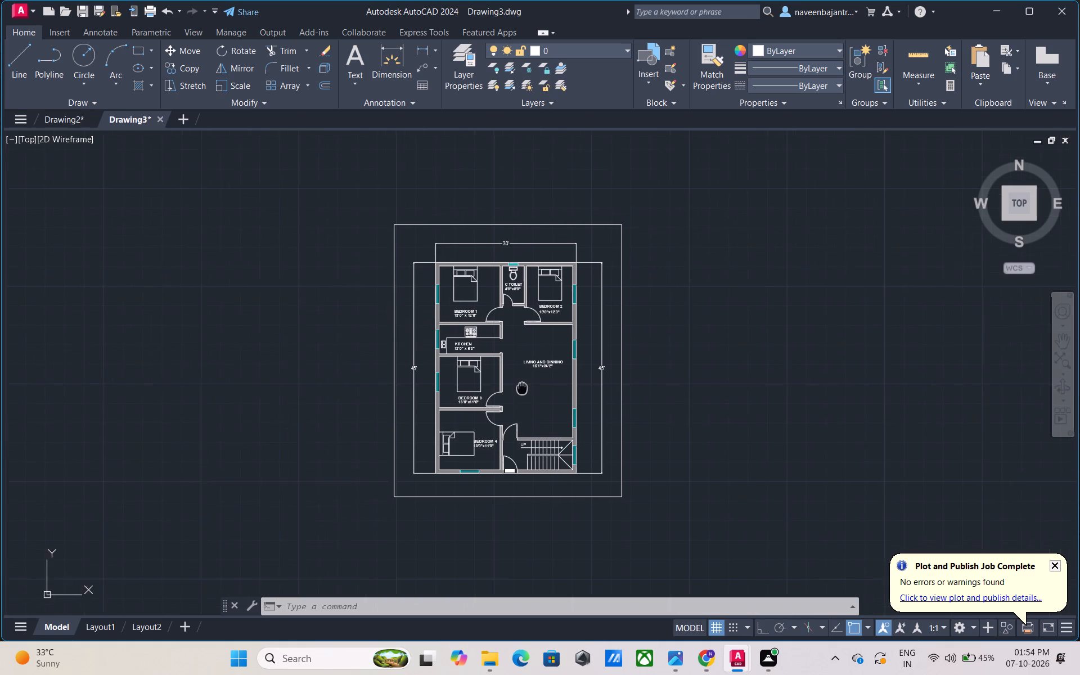
pyautogui.moveTo(522, 388); pyautogui.dragTo(573, 384, button='middle')
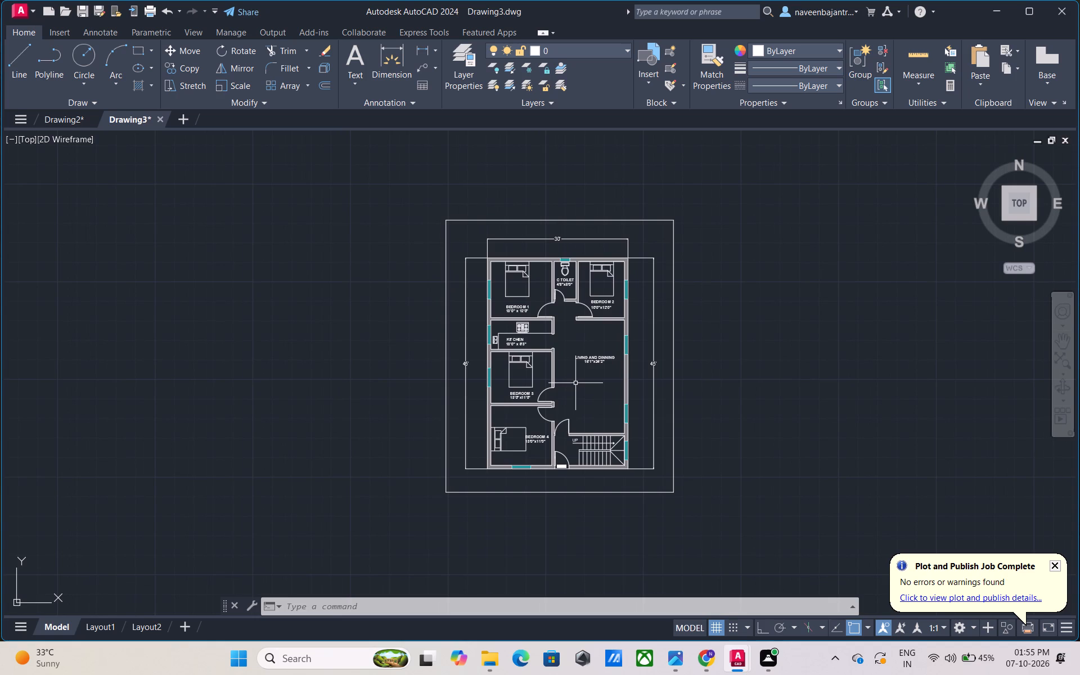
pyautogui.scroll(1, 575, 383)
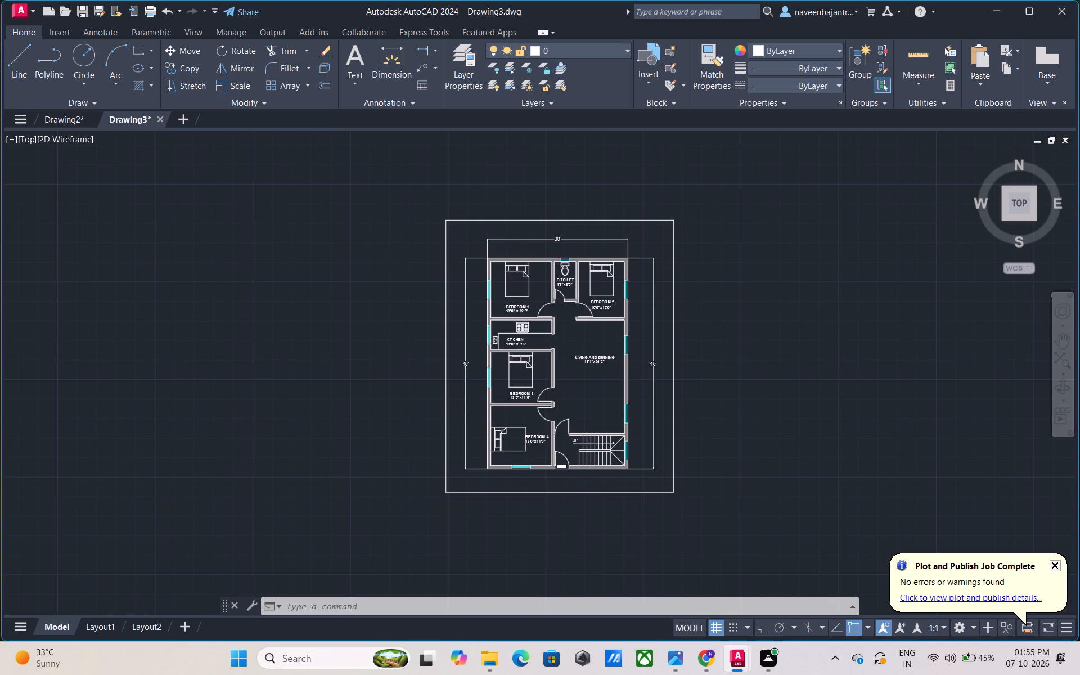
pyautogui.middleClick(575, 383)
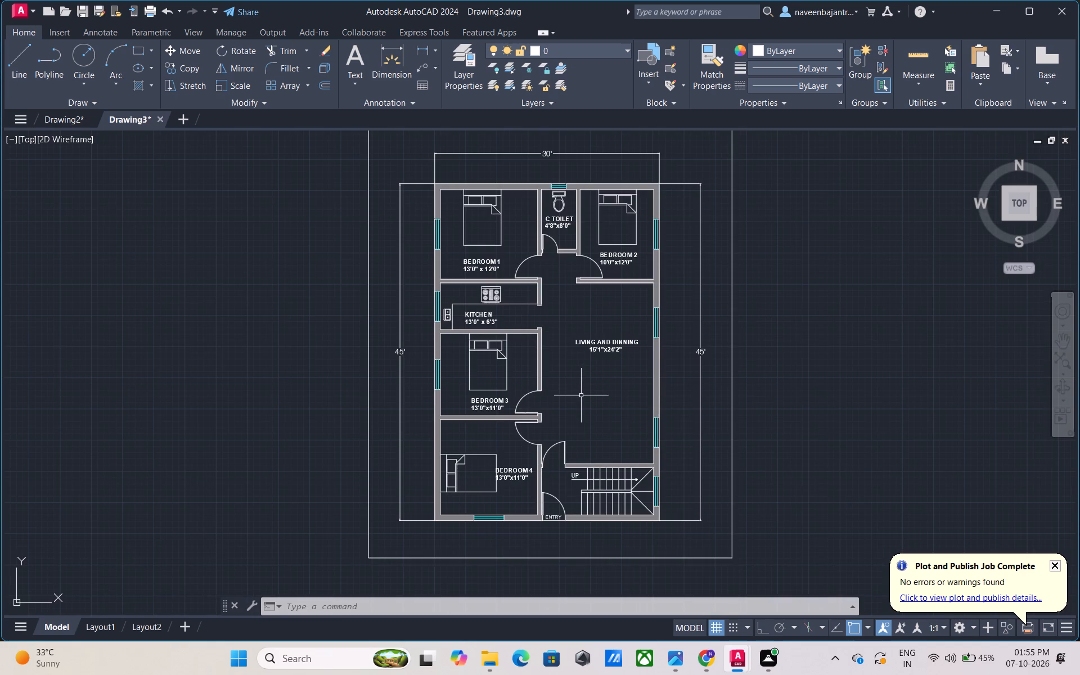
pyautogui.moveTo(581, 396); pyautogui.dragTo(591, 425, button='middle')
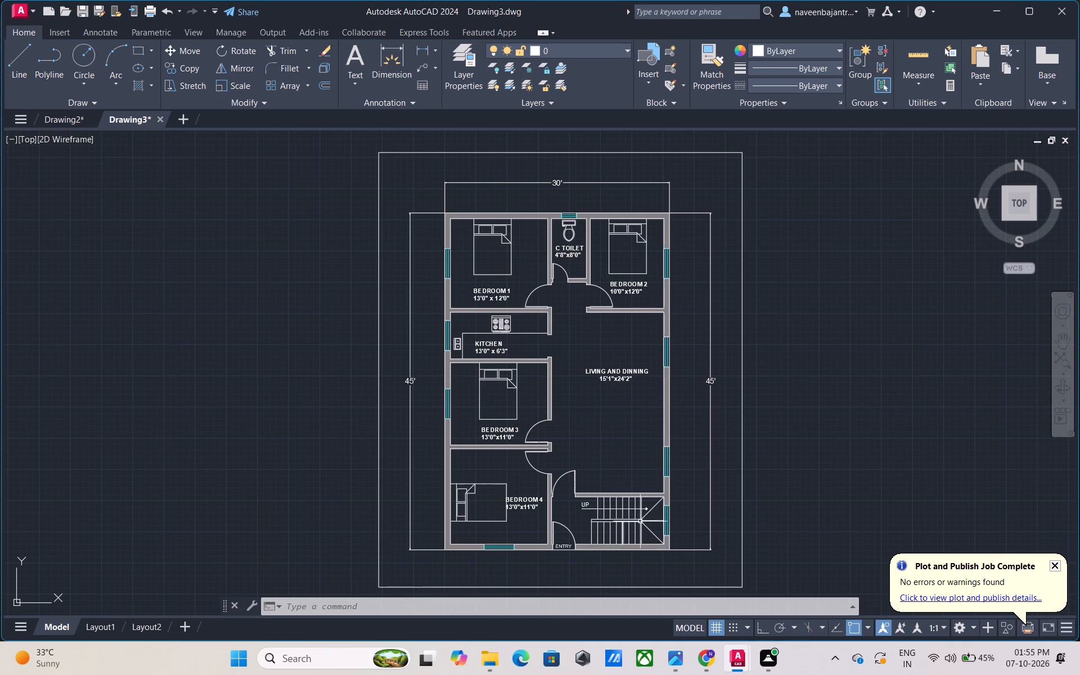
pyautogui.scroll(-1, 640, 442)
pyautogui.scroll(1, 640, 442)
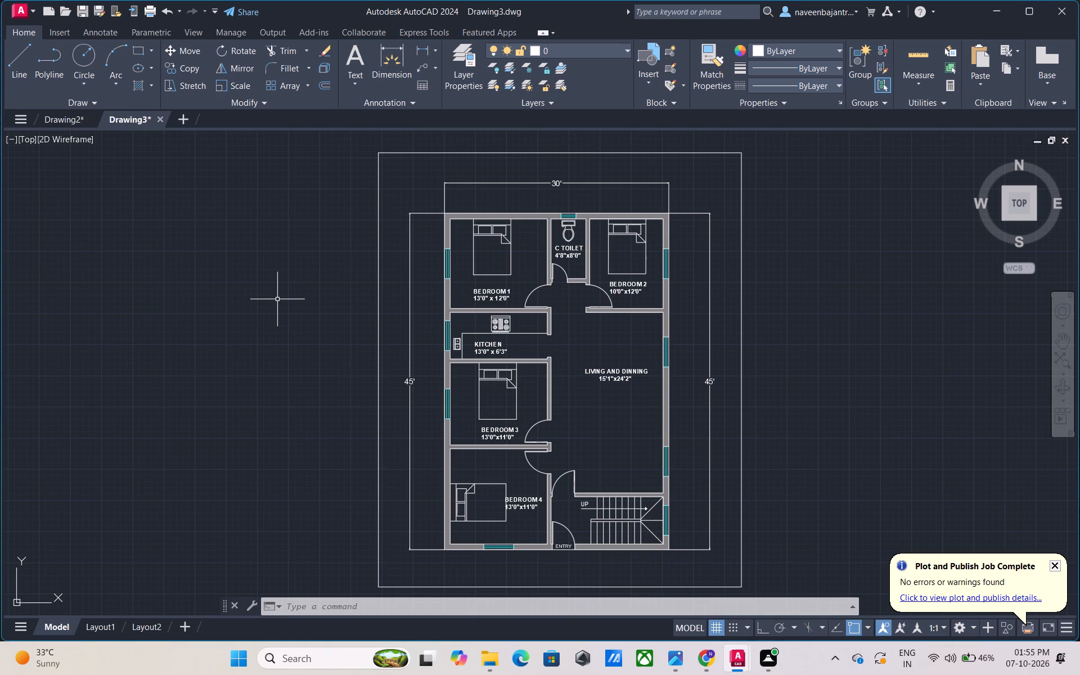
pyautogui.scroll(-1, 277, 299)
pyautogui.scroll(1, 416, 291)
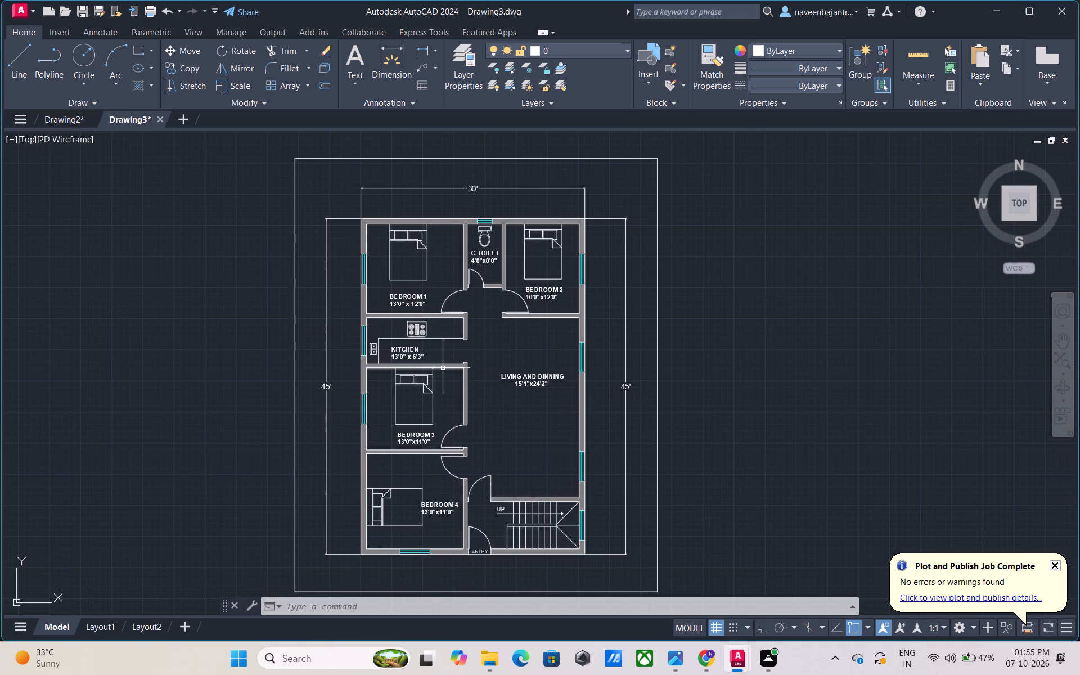
# Examine the kitchen's sink, counter edge, stove and size label, along with the neighbouring rooms.
pyautogui.scroll(4, 377, 351)
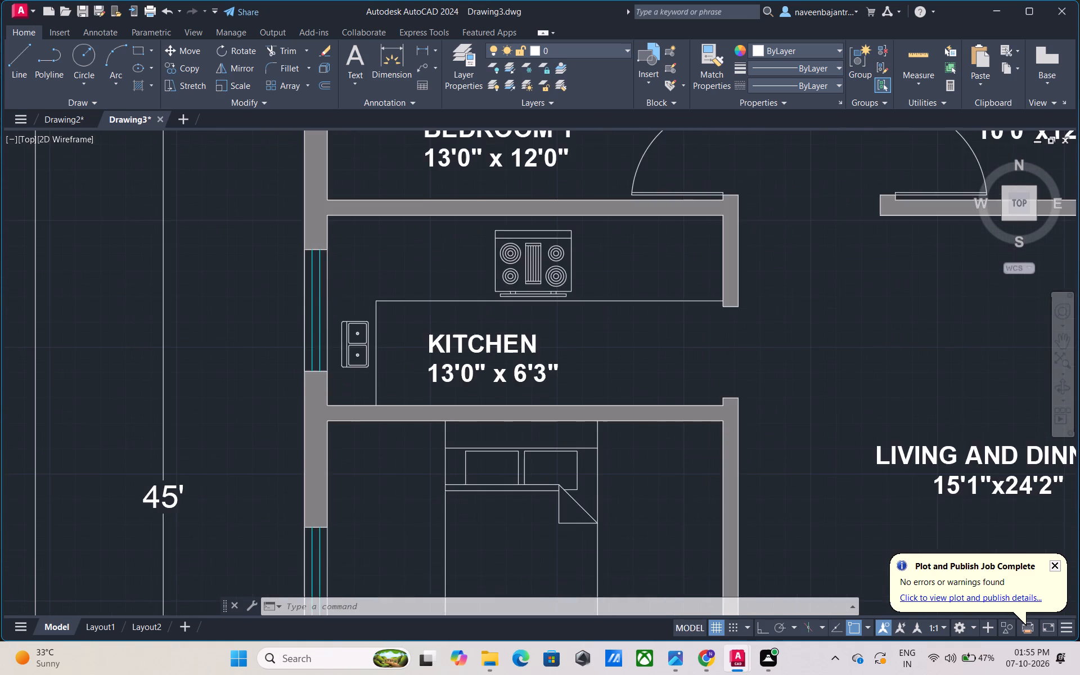
pyautogui.scroll(1, 378, 348)
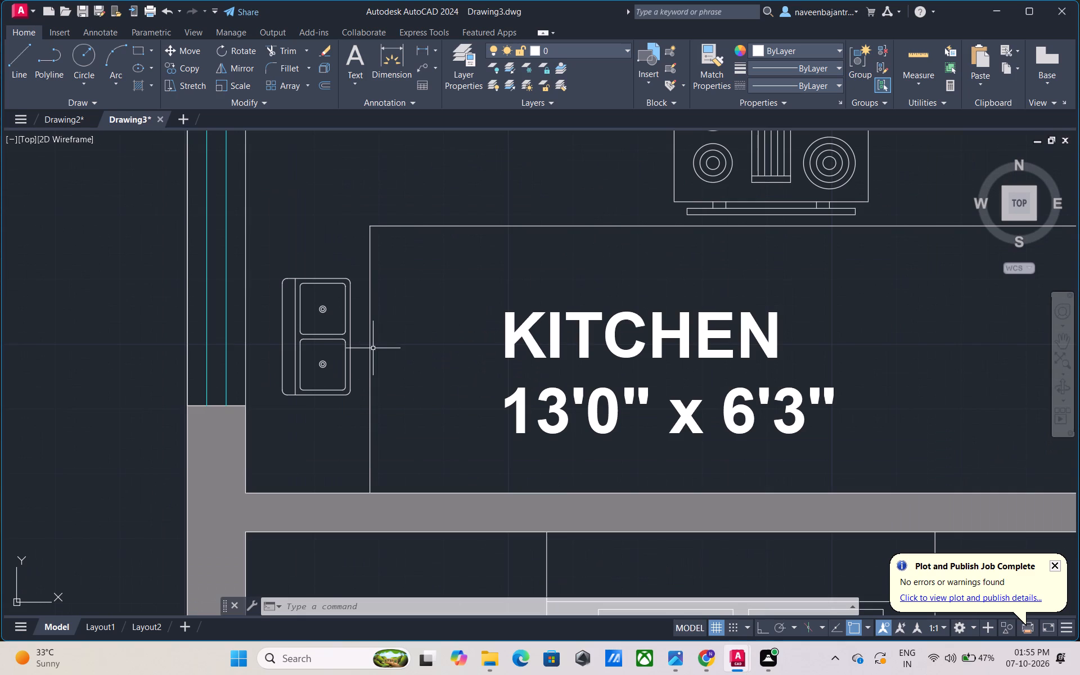
pyautogui.scroll(-2, 373, 348)
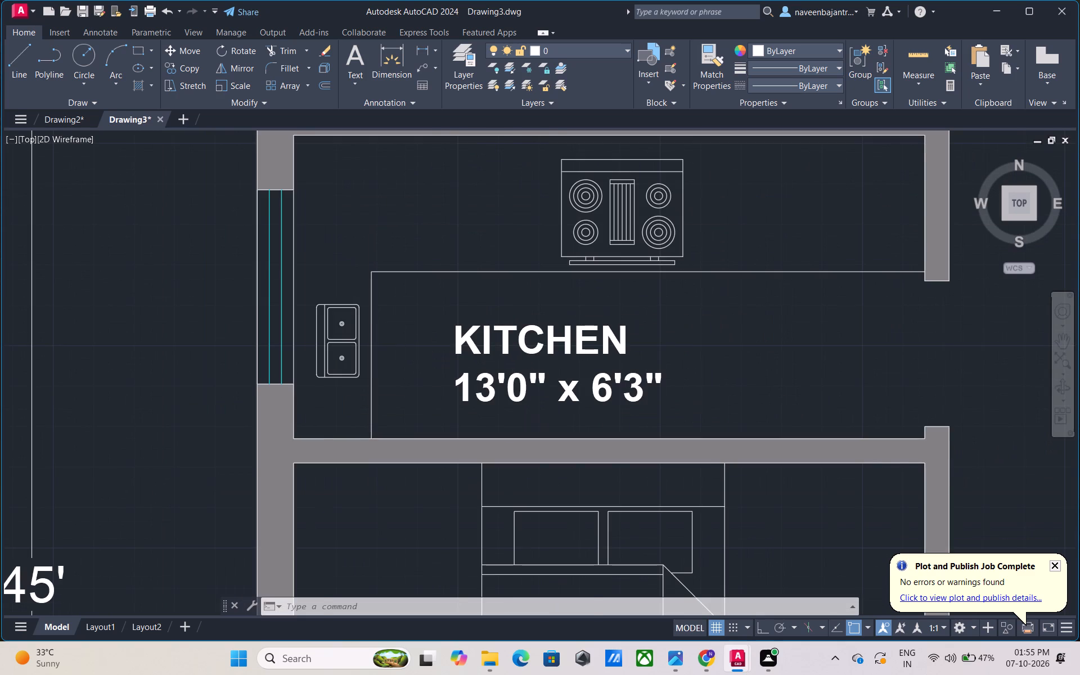
pyautogui.scroll(-2, 373, 348)
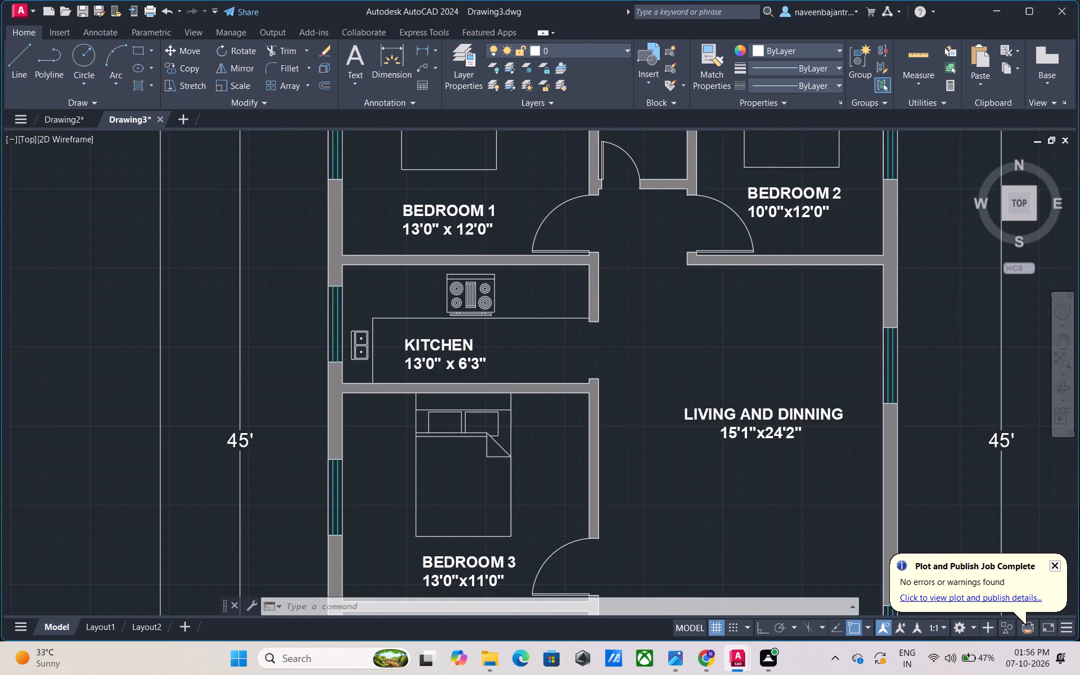
pyautogui.scroll(-1, 373, 348)
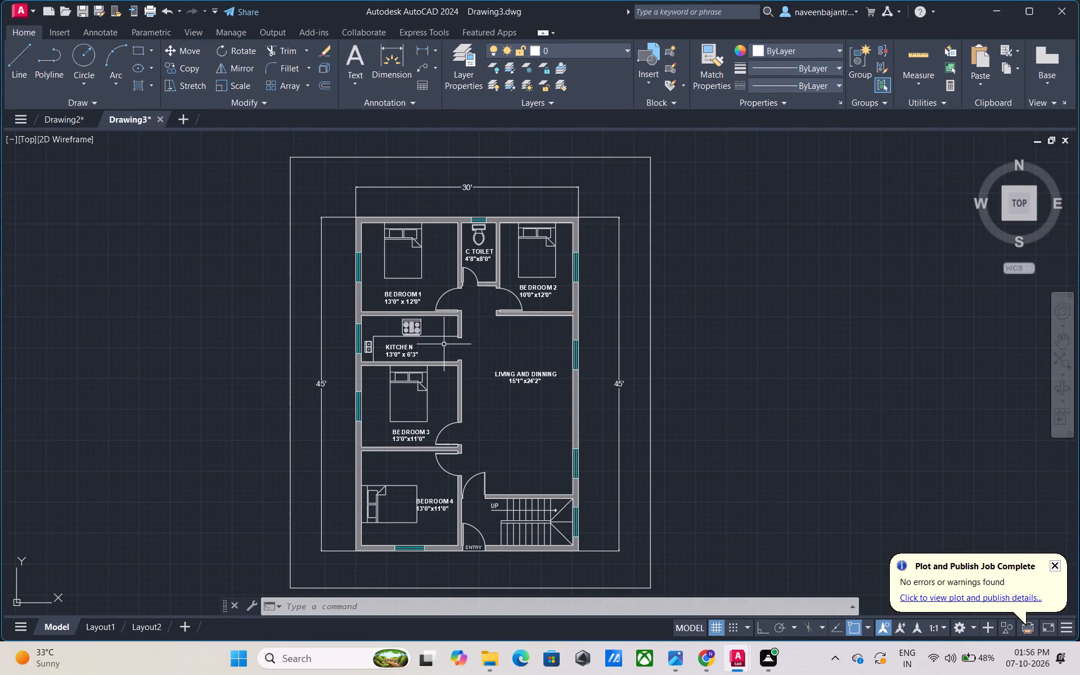
# Examine the staircase, the entry and Bedroom 4 area, and the whole bordered floor plan.
pyautogui.scroll(1, 529, 515)
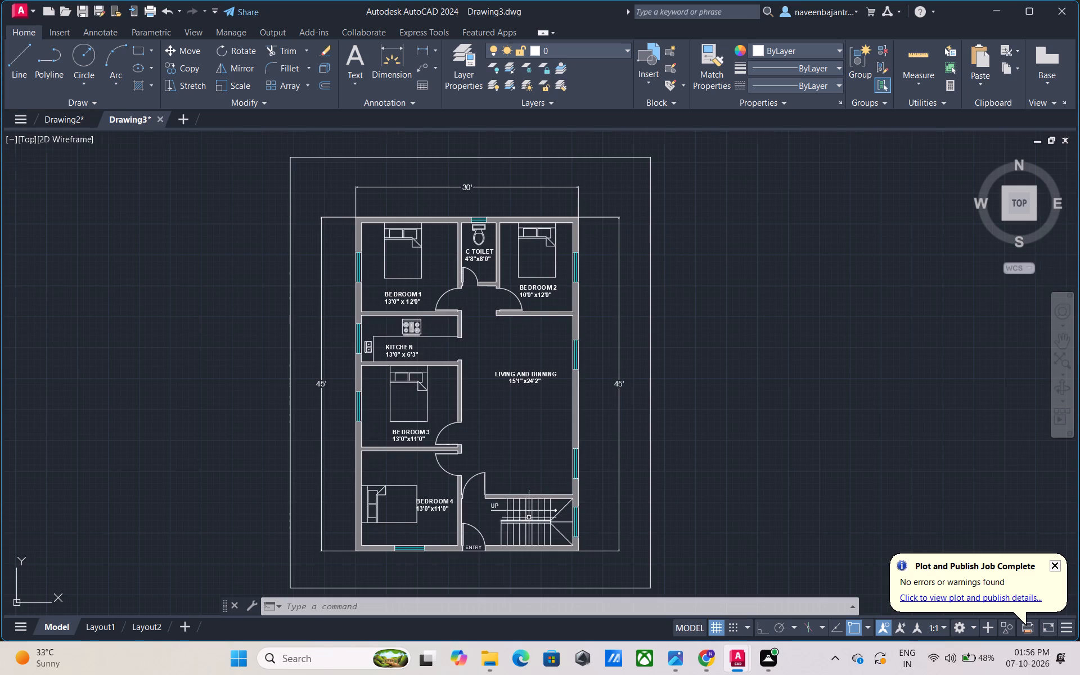
pyautogui.scroll(2, 529, 517)
pyautogui.scroll(-2, 529, 510)
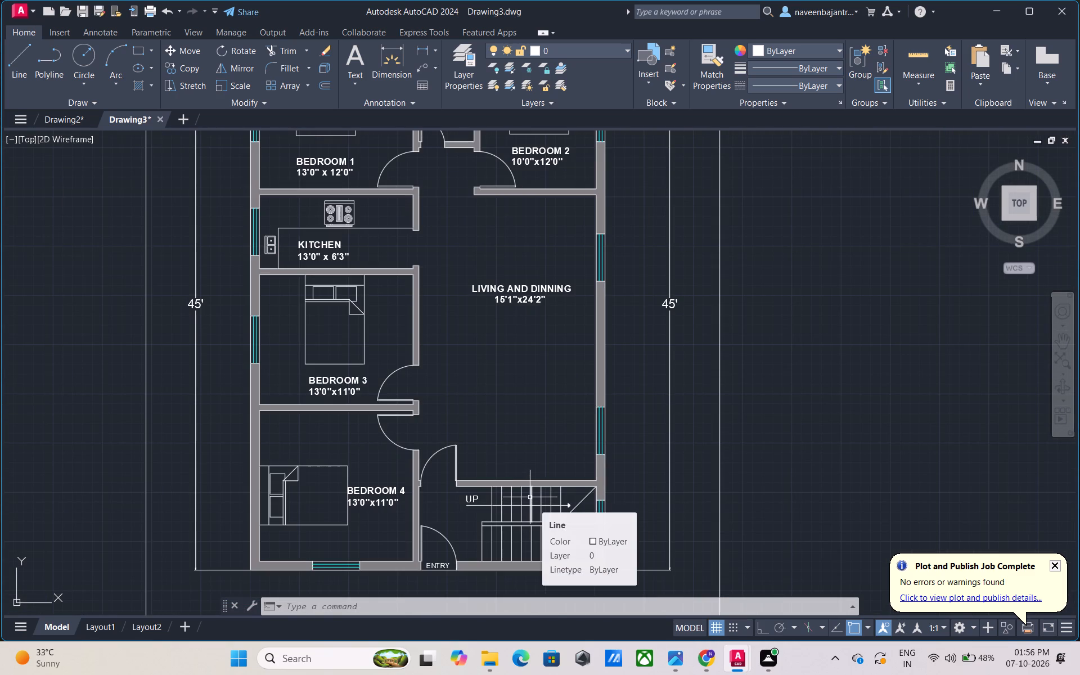
pyautogui.moveTo(530, 450); pyautogui.dragTo(575, 419, button='middle')
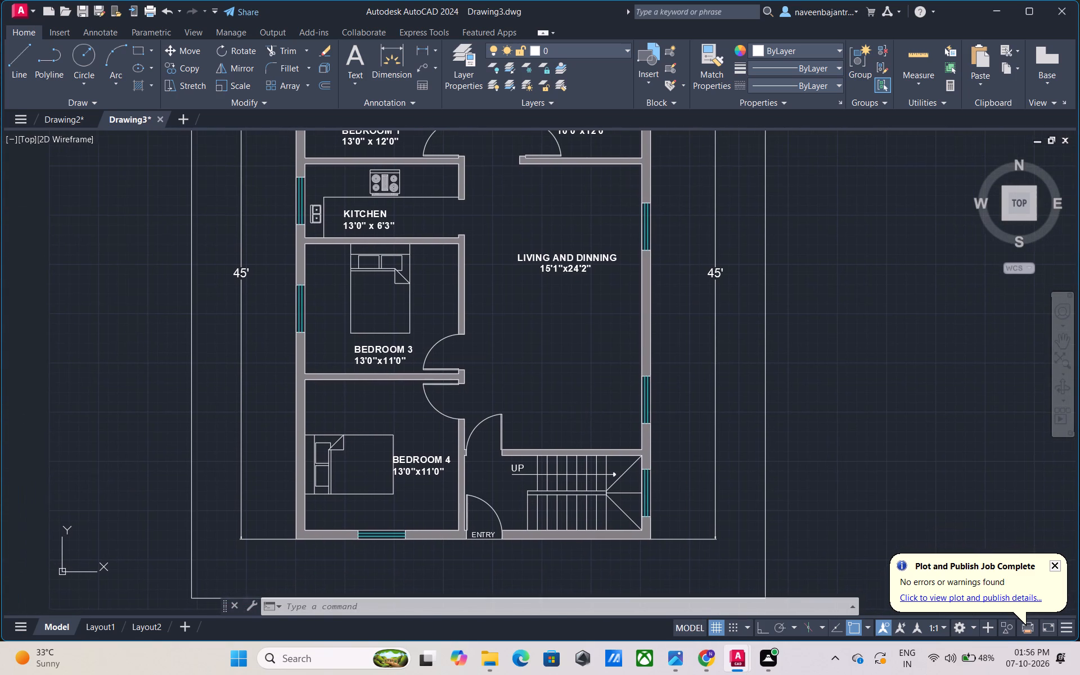
pyautogui.scroll(-1, 575, 419)
pyautogui.moveTo(575, 380); pyautogui.dragTo(542, 418, button='middle')
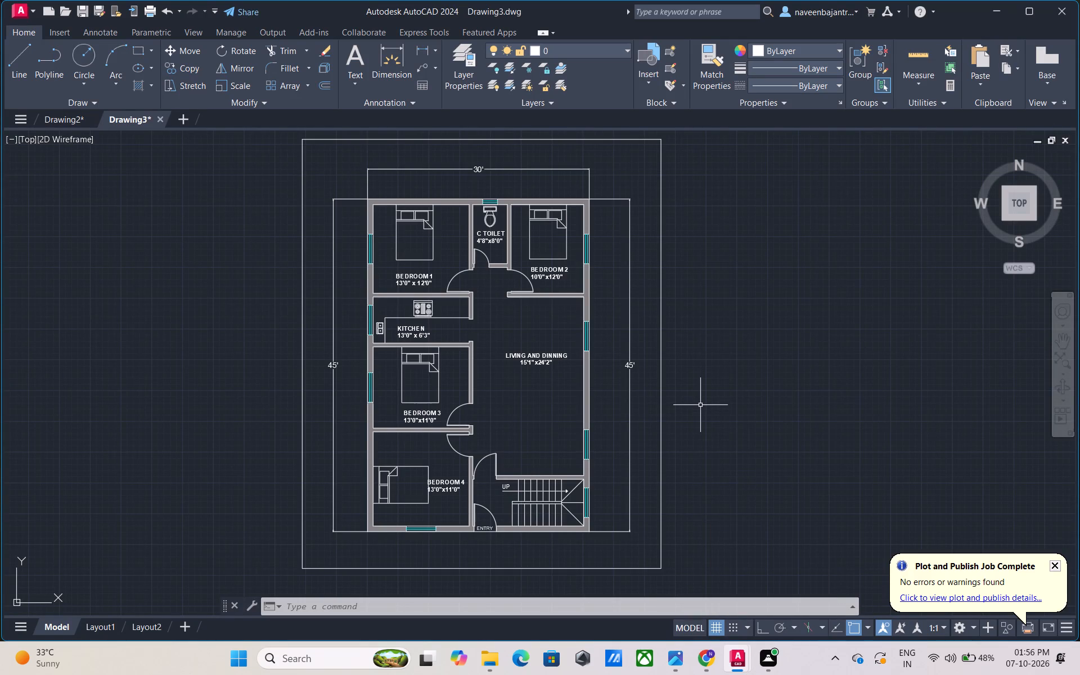
# Examine the overall bordered plan and the living and dining room's name and size label.
pyautogui.scroll(-1, 704, 405)
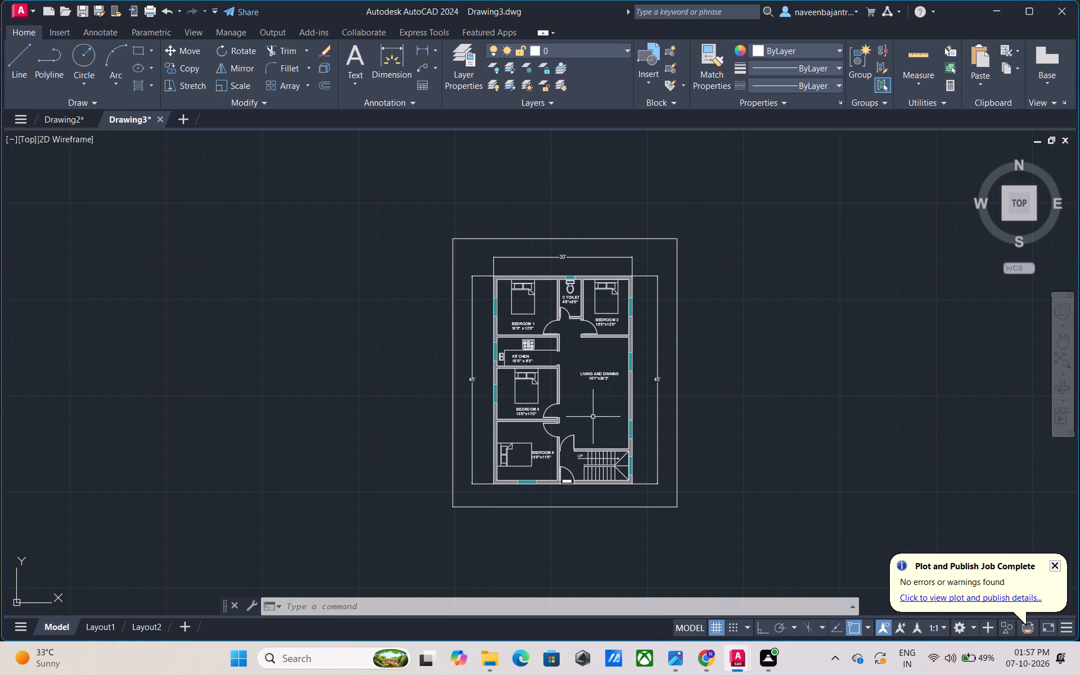
pyautogui.scroll(1, 593, 417)
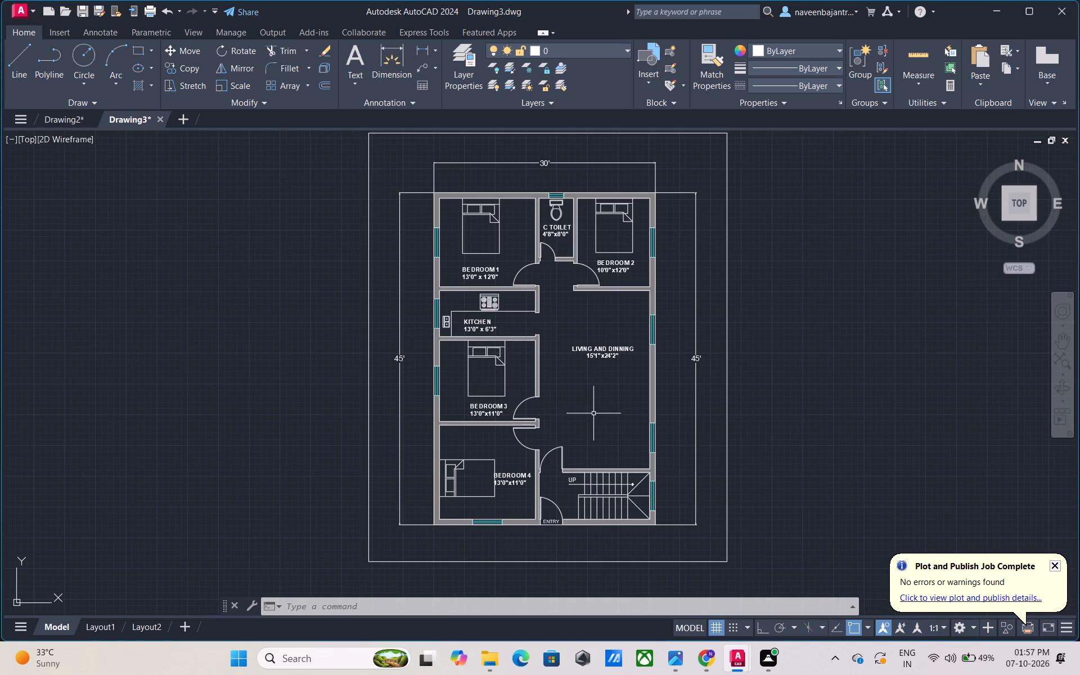
pyautogui.middleClick(593, 413)
pyautogui.moveTo(607, 392); pyautogui.dragTo(605, 409, button='middle')
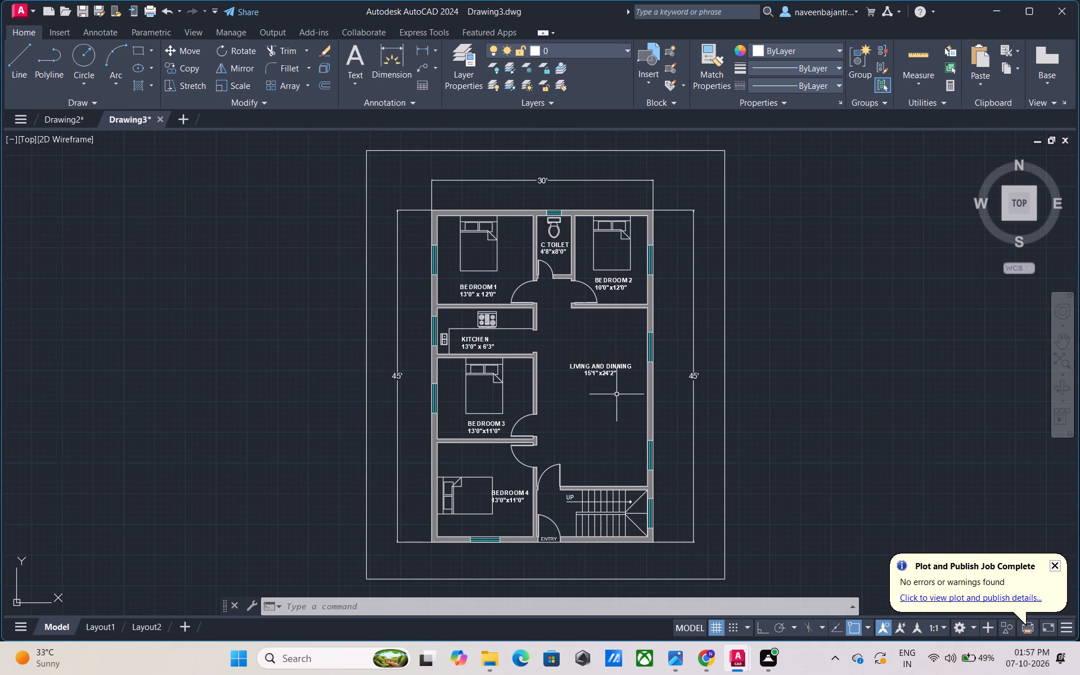
pyautogui.scroll(1, 617, 393)
pyautogui.scroll(-1, 617, 393)
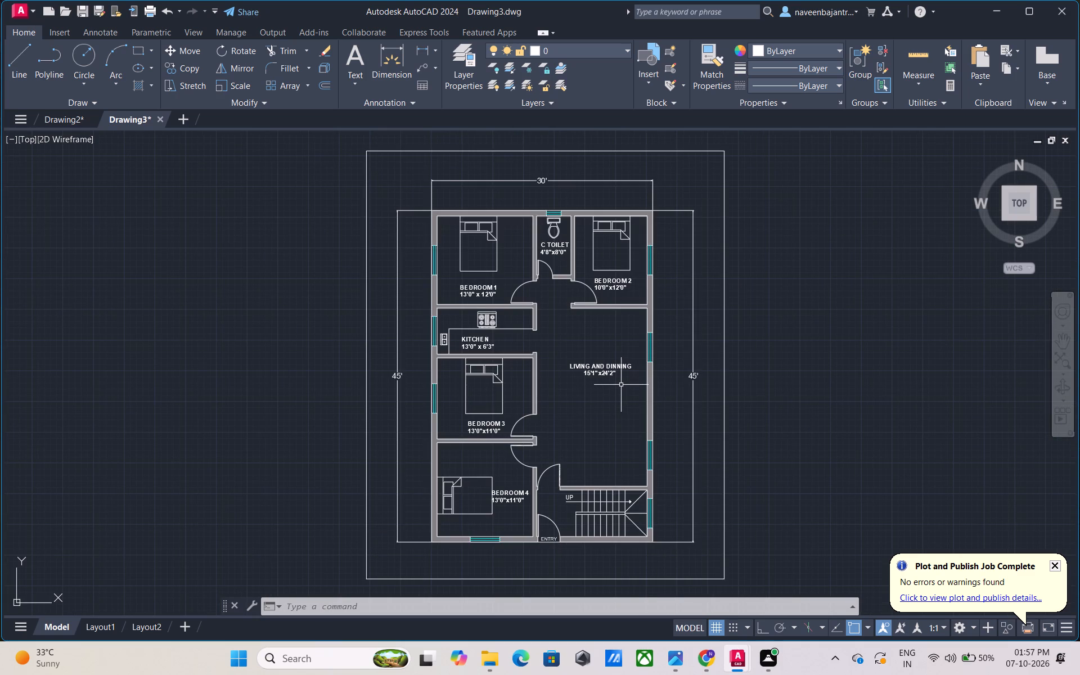
pyautogui.moveTo(622, 395); pyautogui.dragTo(607, 397, button='middle')
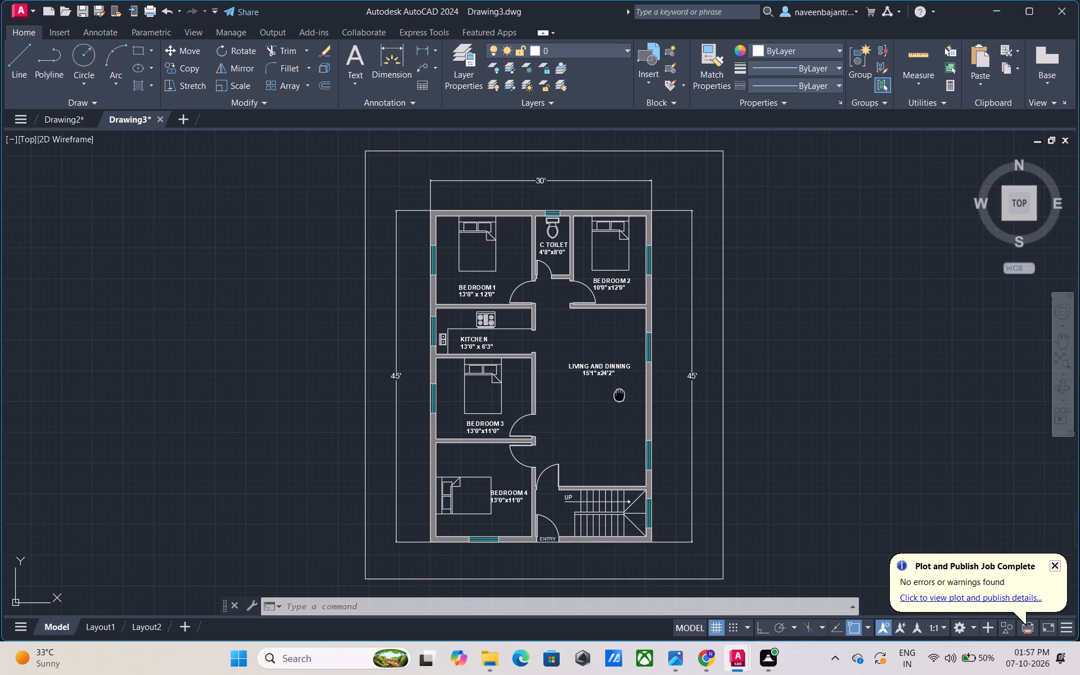
pyautogui.moveTo(607, 397); pyautogui.dragTo(595, 397, button='middle')
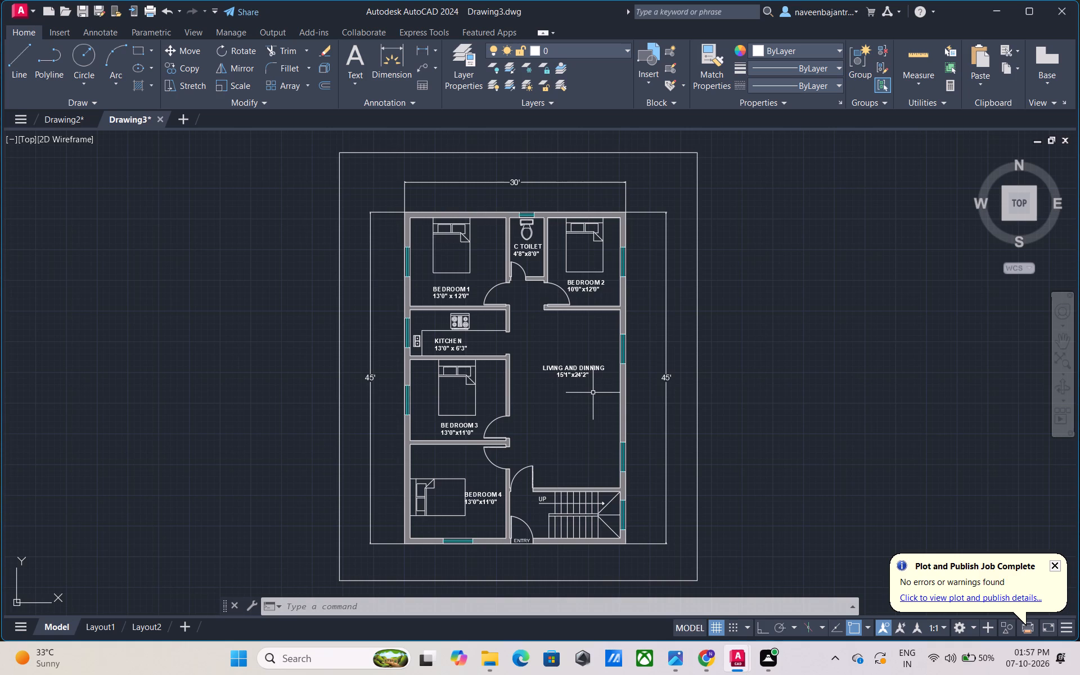
pyautogui.scroll(2, 599, 389)
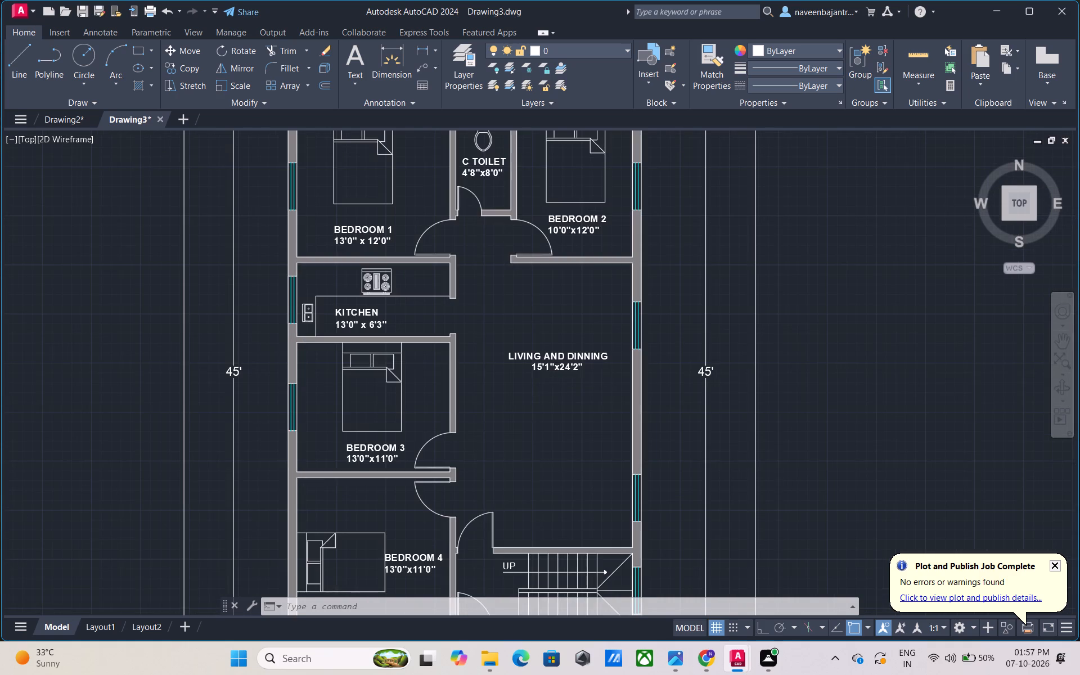
pyautogui.scroll(1, 597, 389)
pyautogui.scroll(-1, 597, 389)
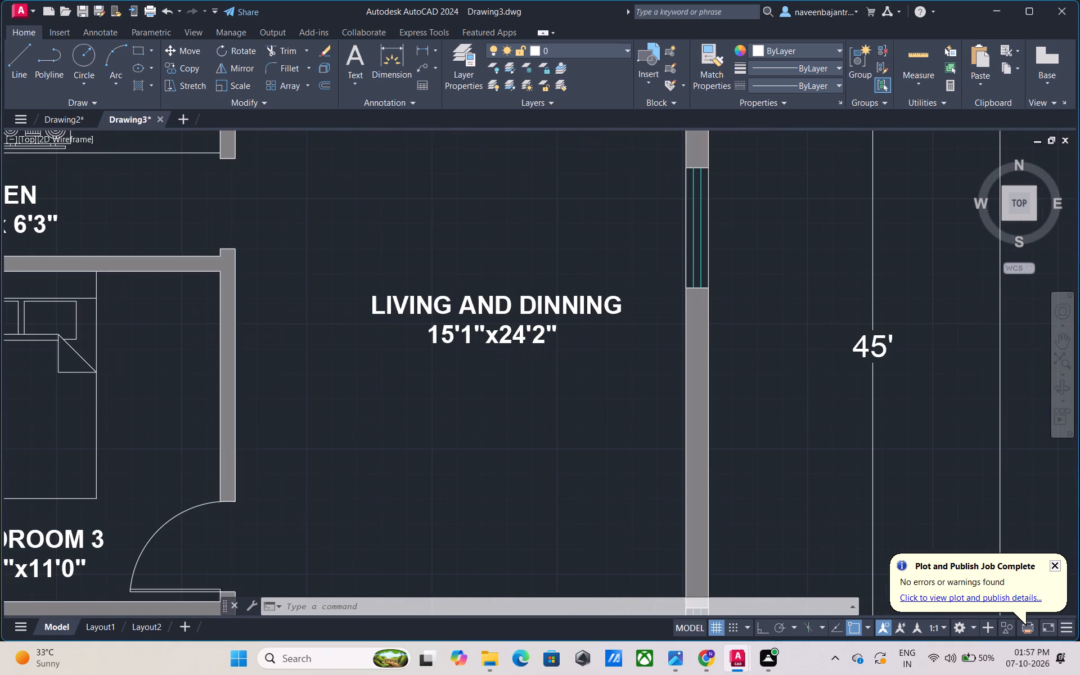
pyautogui.scroll(-2, 597, 389)
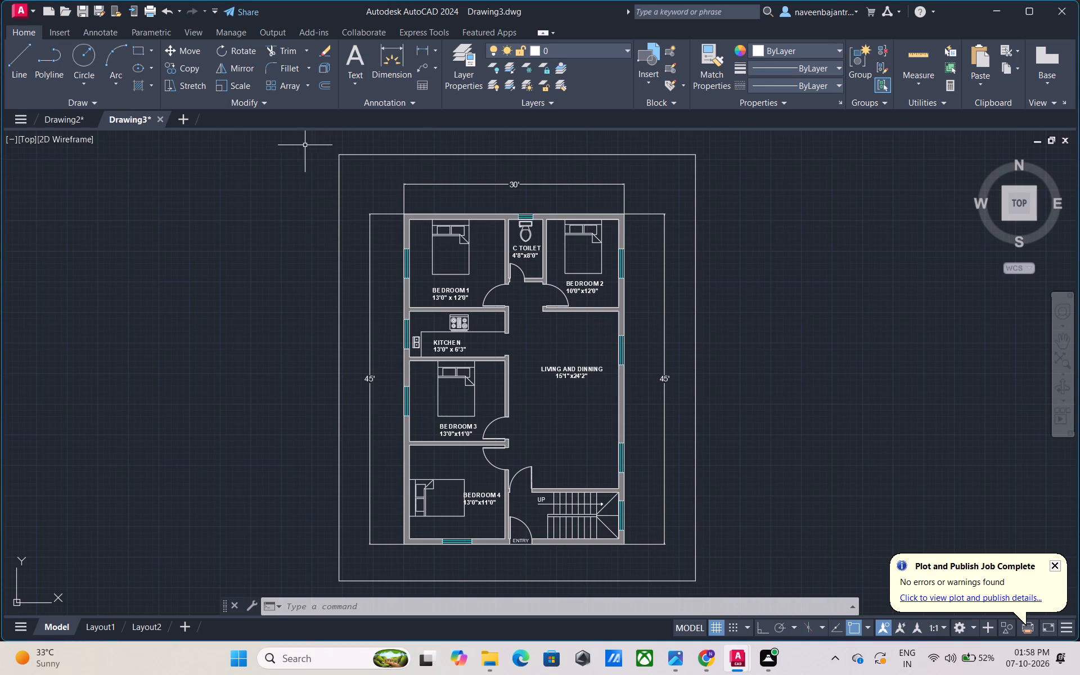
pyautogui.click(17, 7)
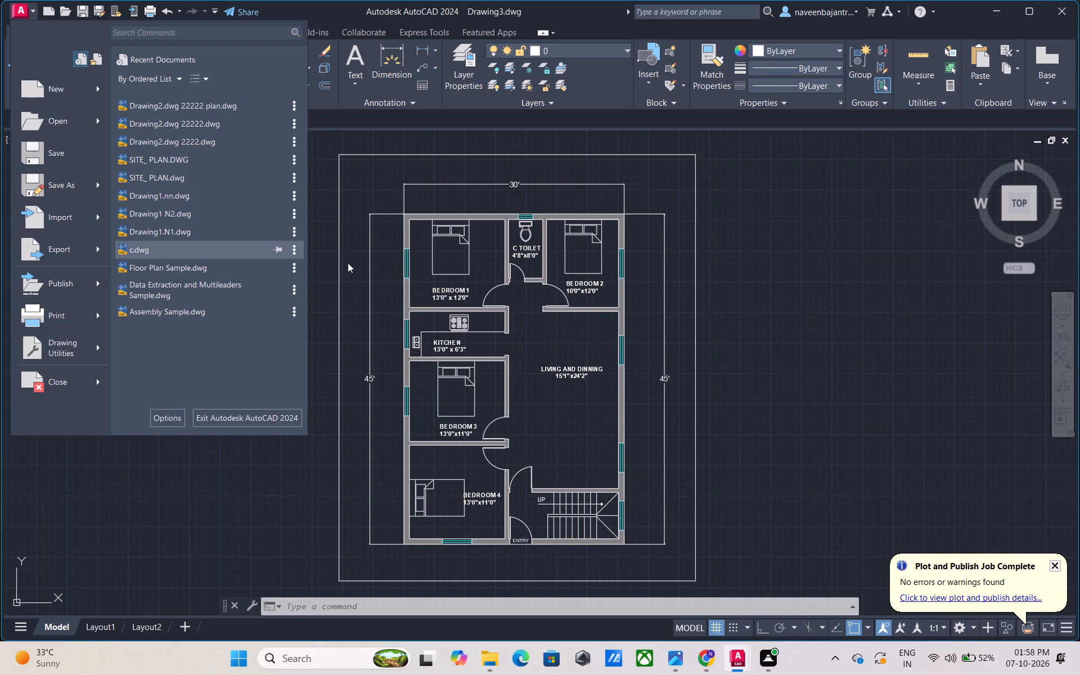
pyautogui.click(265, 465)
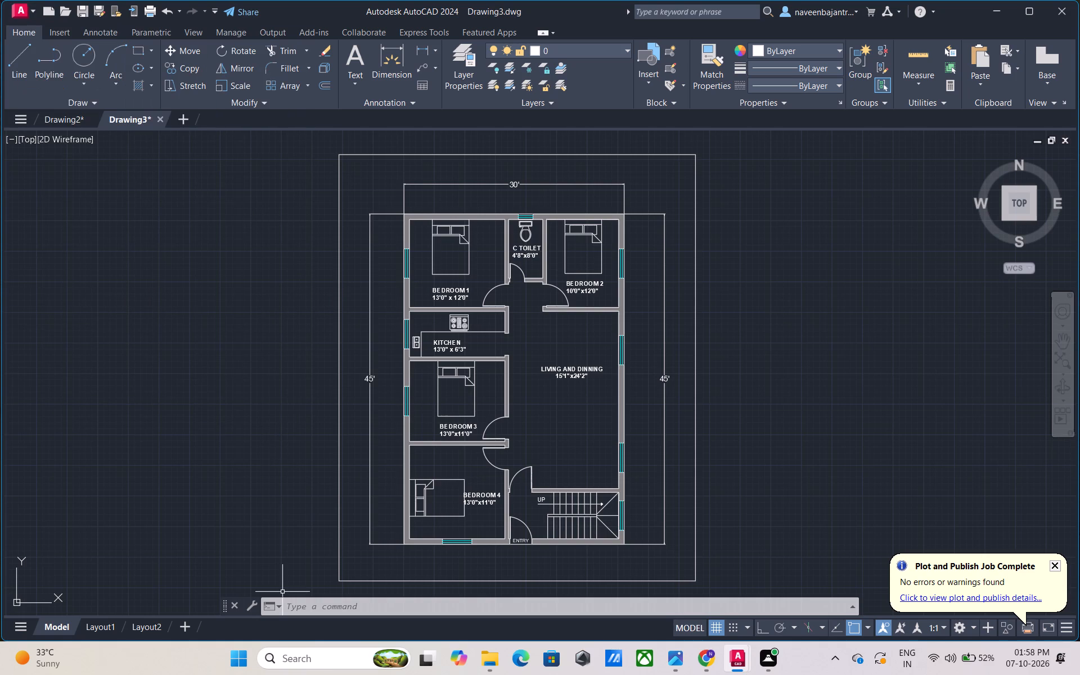
# Turn off command log file recording with the LOGFILEOFF command.
pyautogui.click(330, 609)
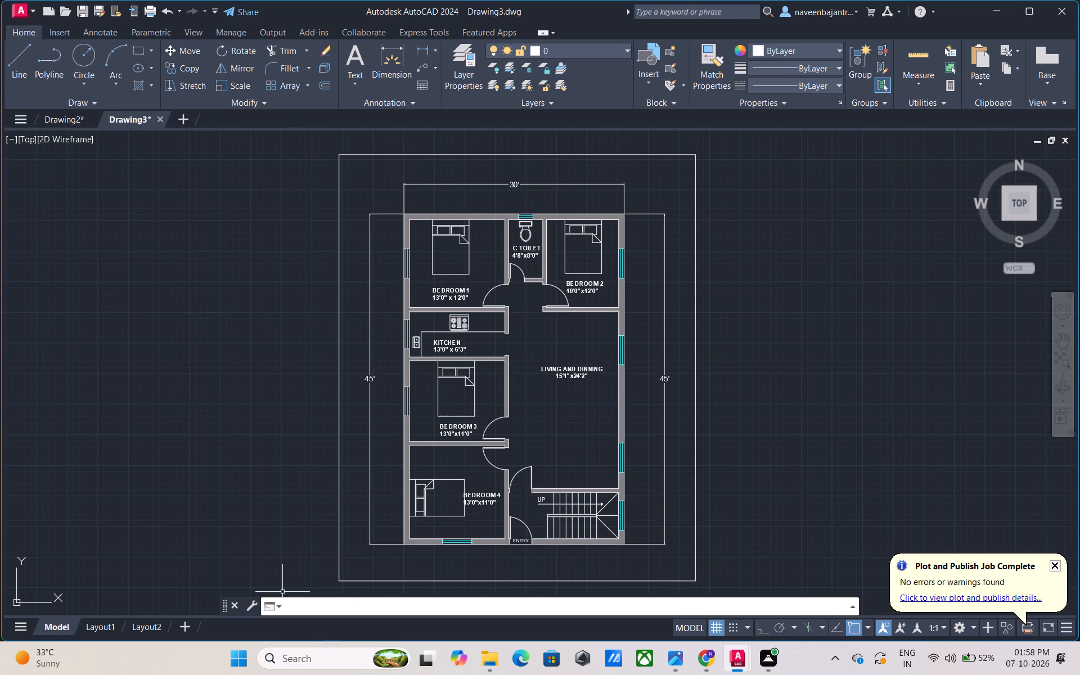
pyautogui.write('LOG')
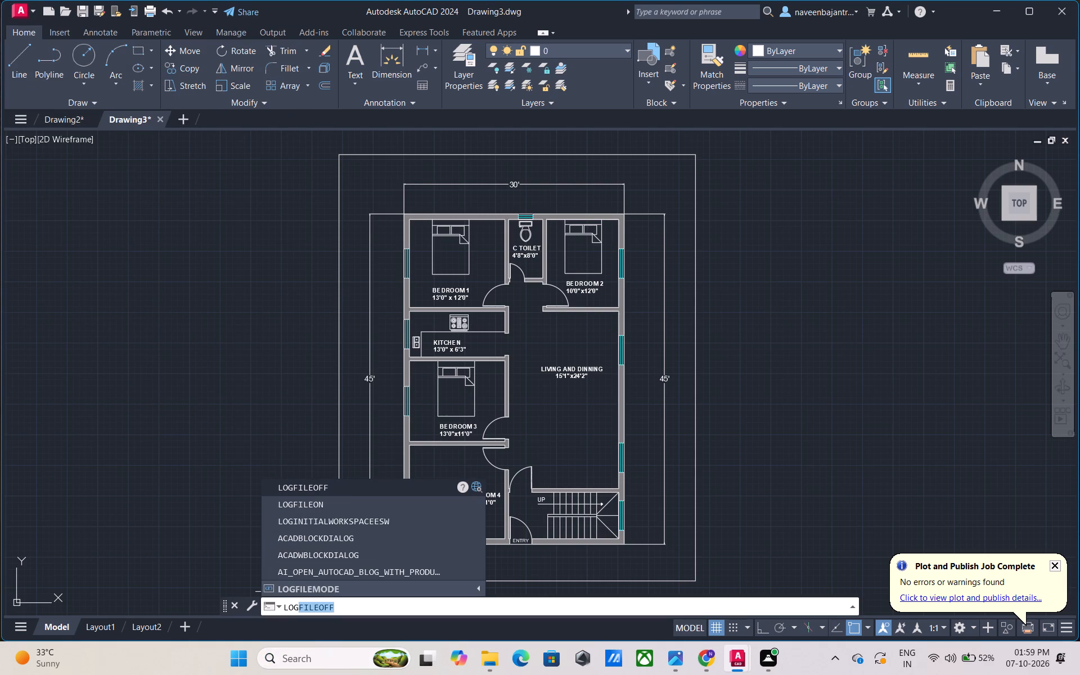
pyautogui.click(319, 492)
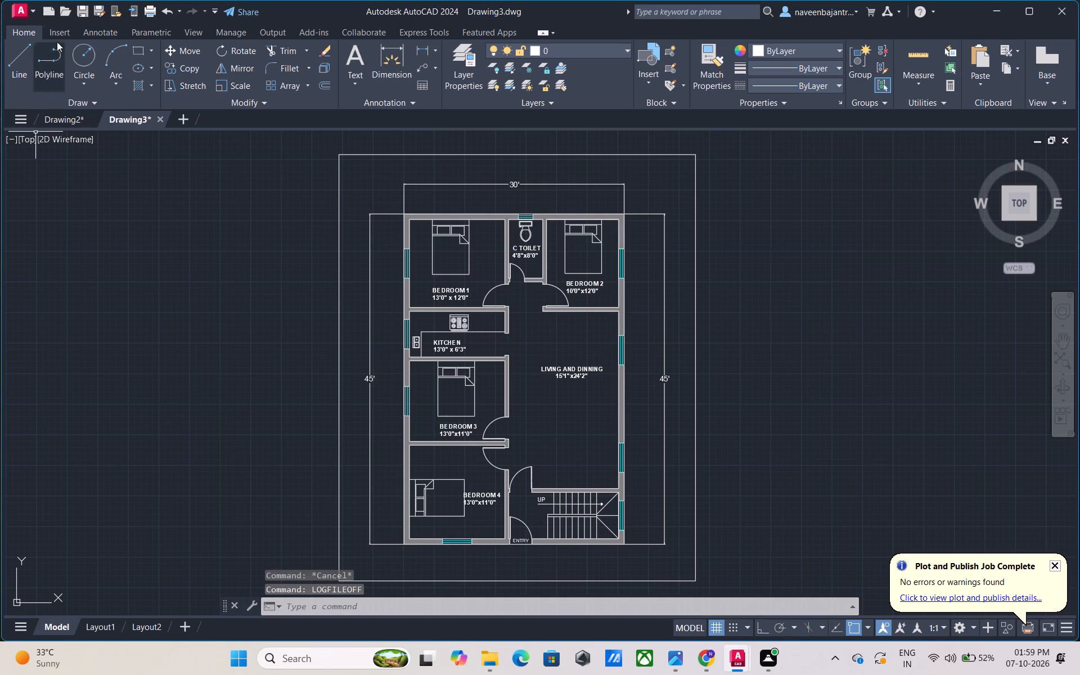
# Save the floor plan as a DWG drawing named SITE PLAN 333 in the ddddd folder.
pyautogui.click(27, 11)
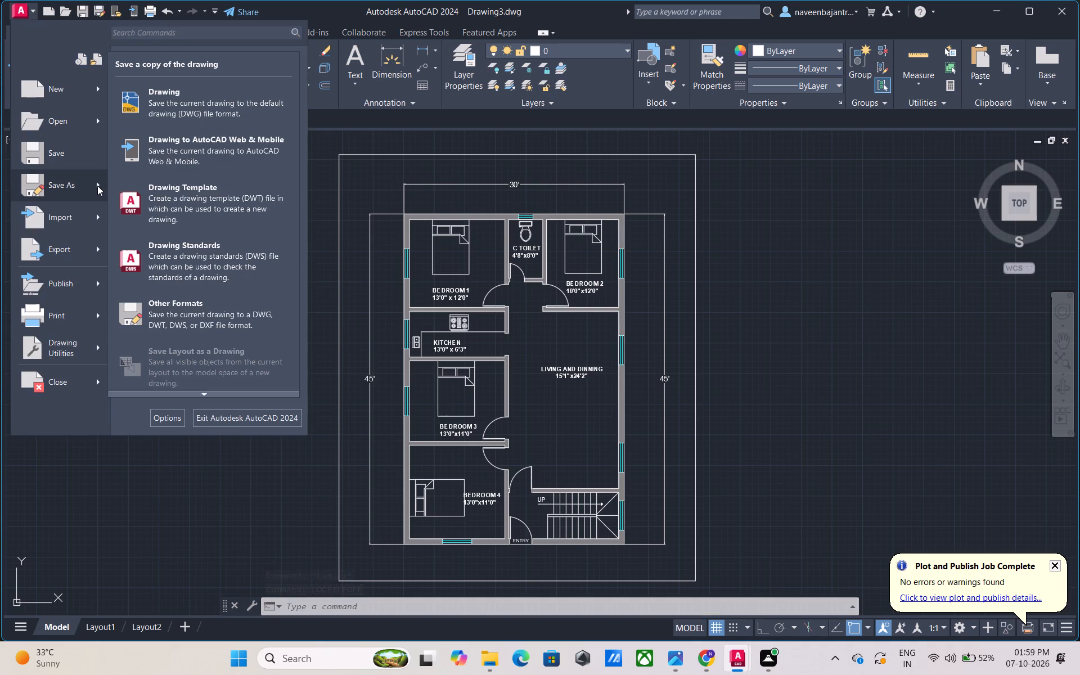
pyautogui.click(159, 103)
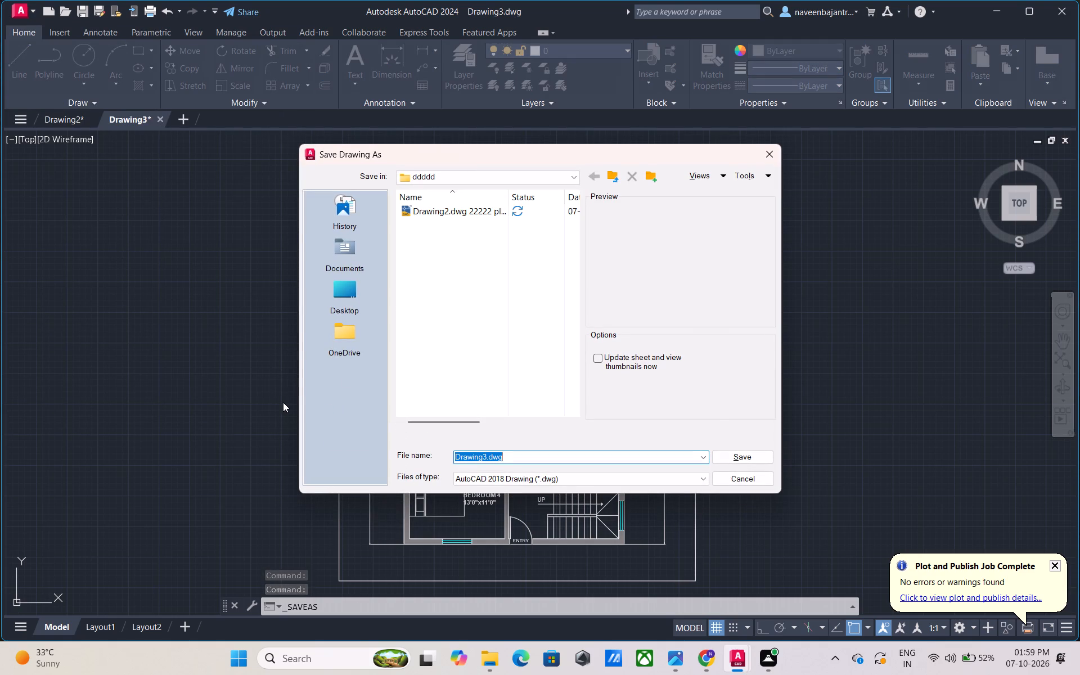
pyautogui.press('BackSpace')
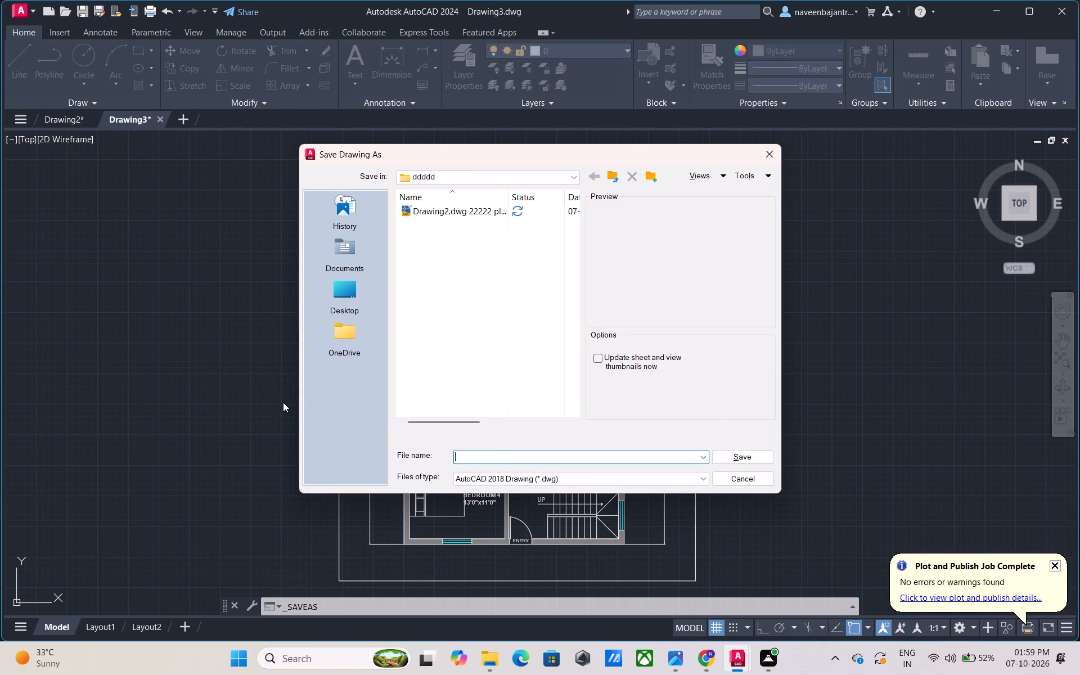
pyautogui.write('SITE')
pyautogui.press('space')
pyautogui.write('PLA')
pyautogui.write('N')
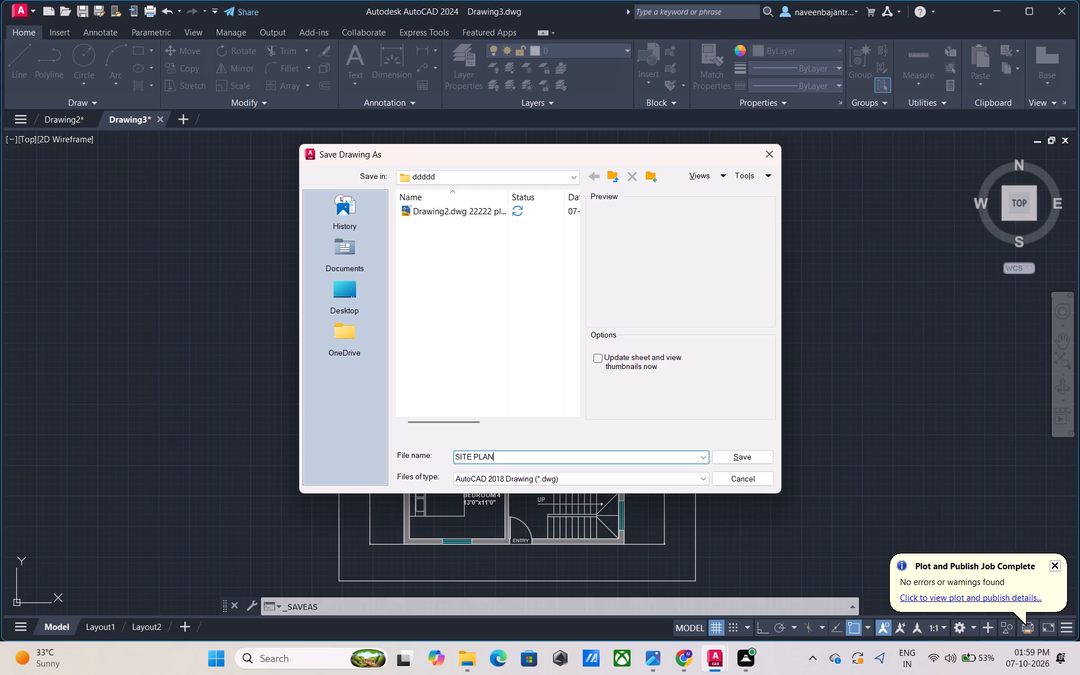
pyautogui.press('space')
pyautogui.write('333')
pyautogui.click(734, 457)
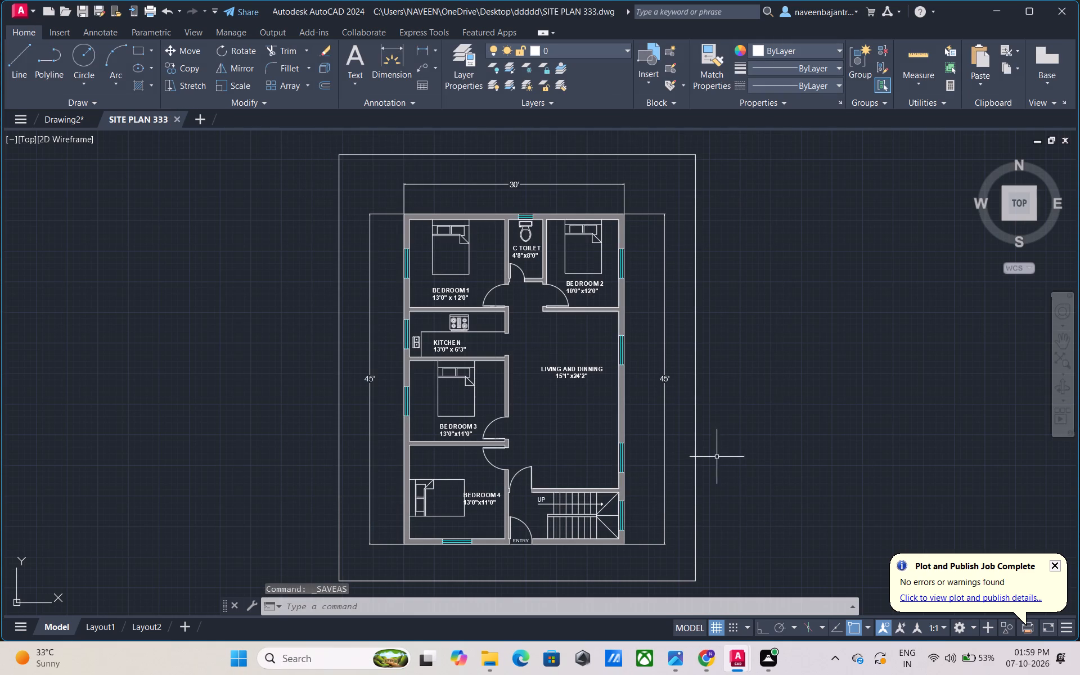
# Set up a DWG To PDF.pc3 plot of a window around the whole bordered plan, centred on the paper.
pyautogui.hotkey('ctrl', 'p')
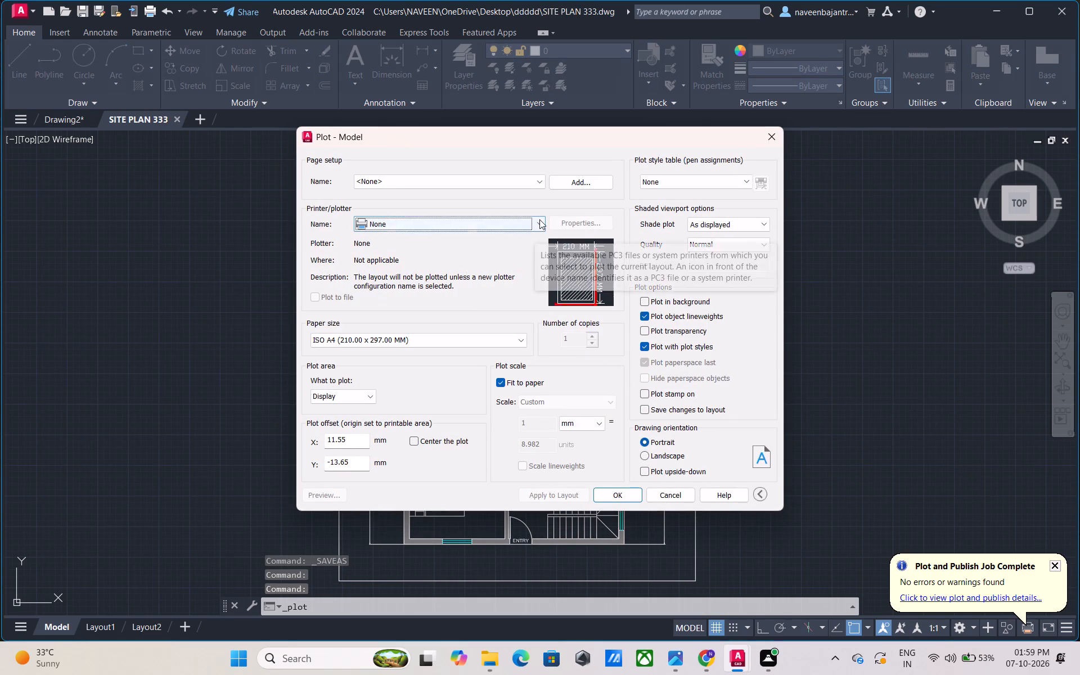
pyautogui.click(532, 220)
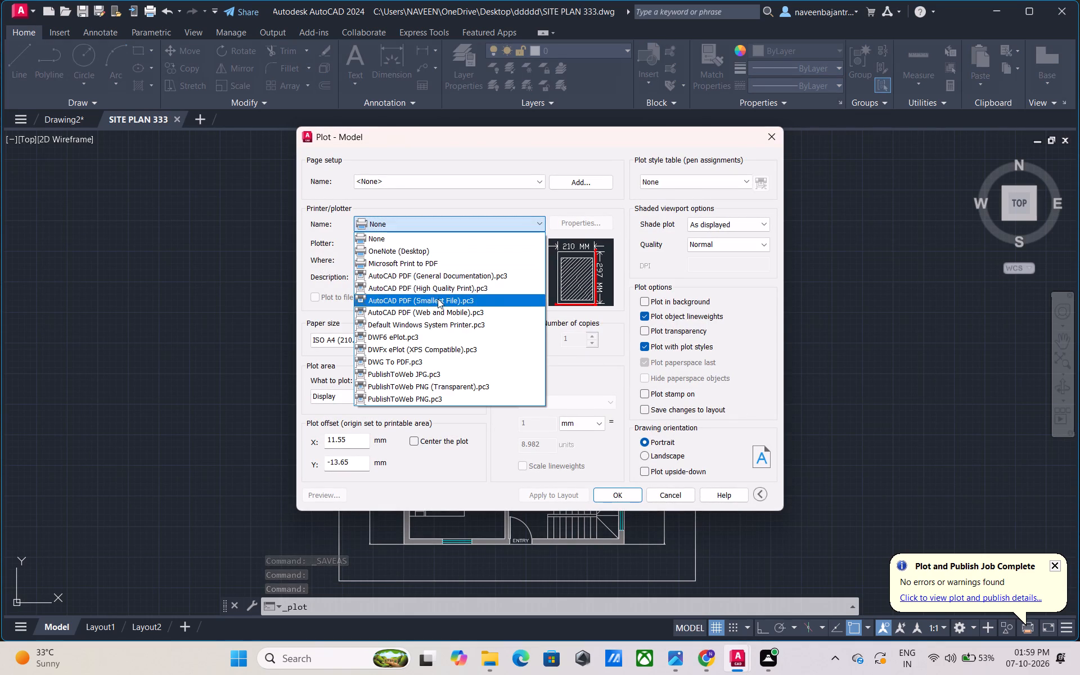
pyautogui.click(437, 364)
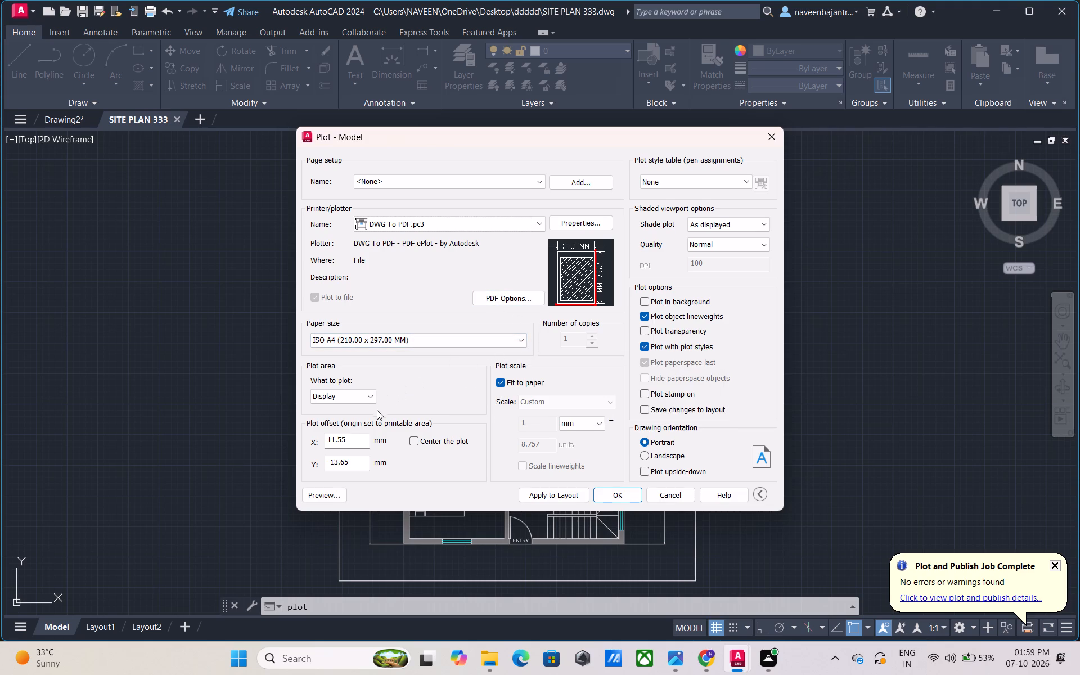
pyautogui.click(358, 397)
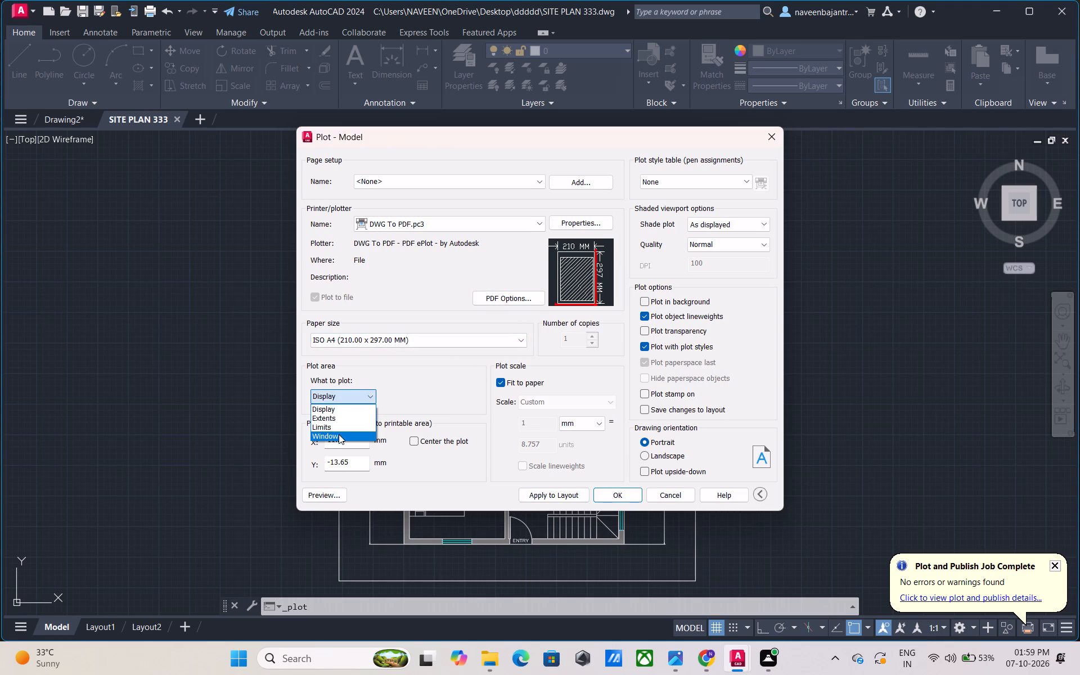
pyautogui.click(339, 434)
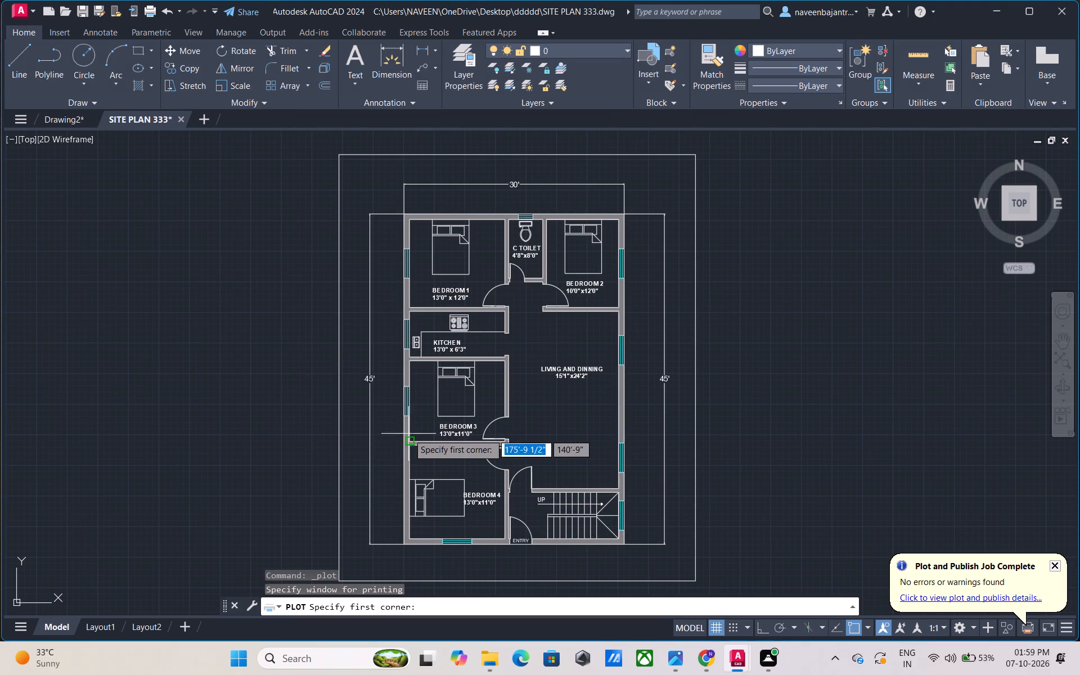
pyautogui.click(304, 145)
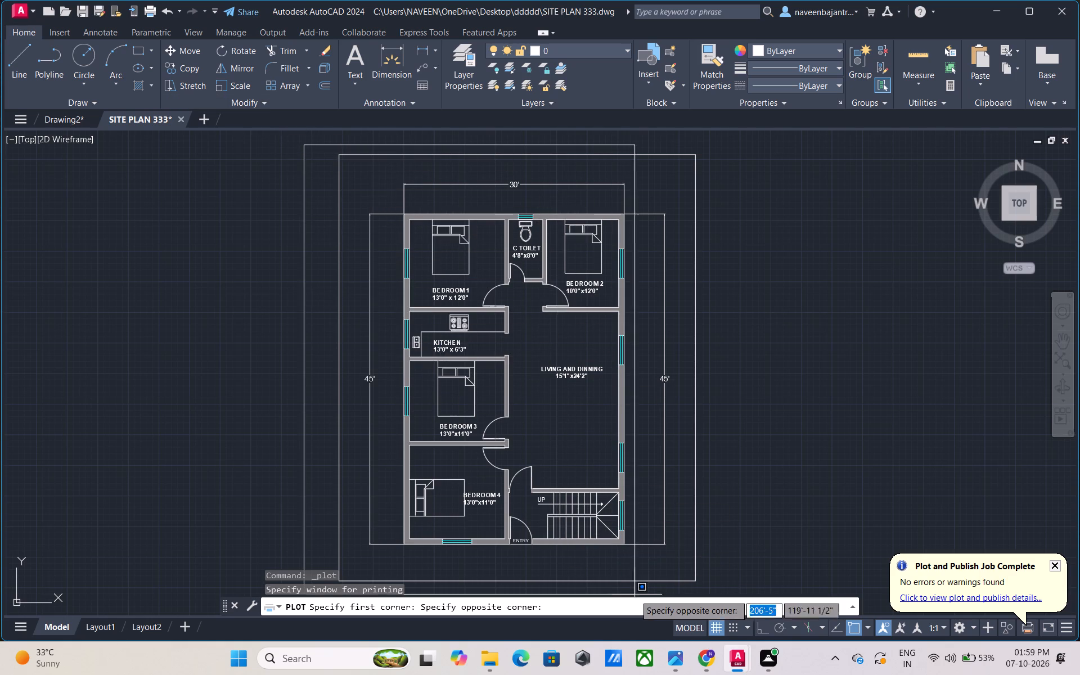
pyautogui.click(727, 591)
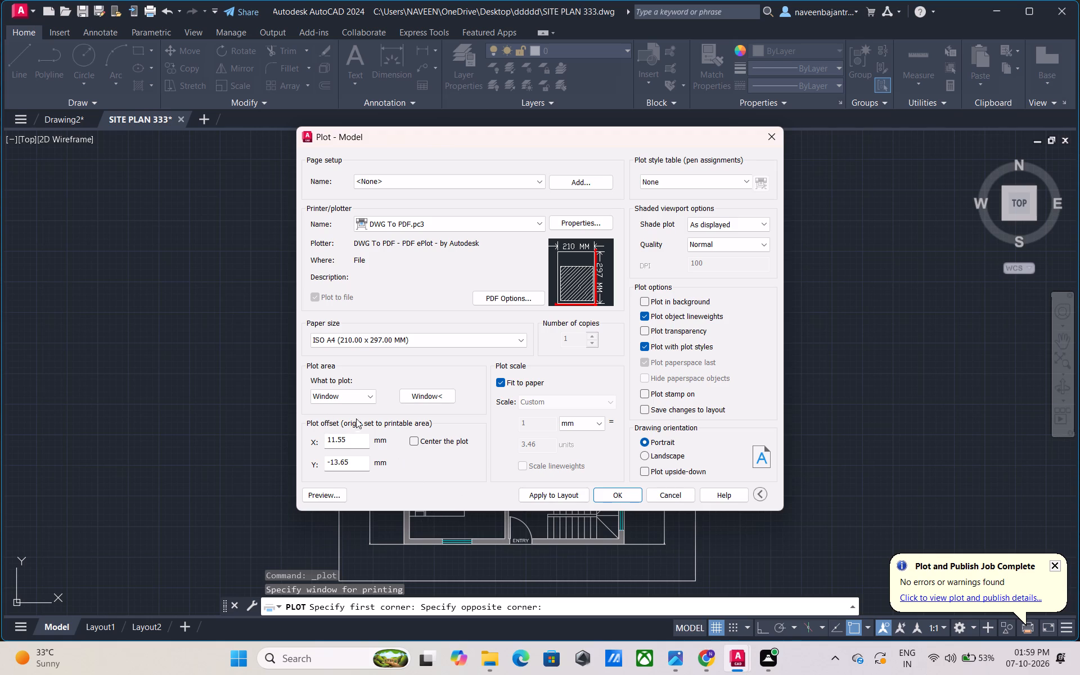
pyautogui.click(413, 440)
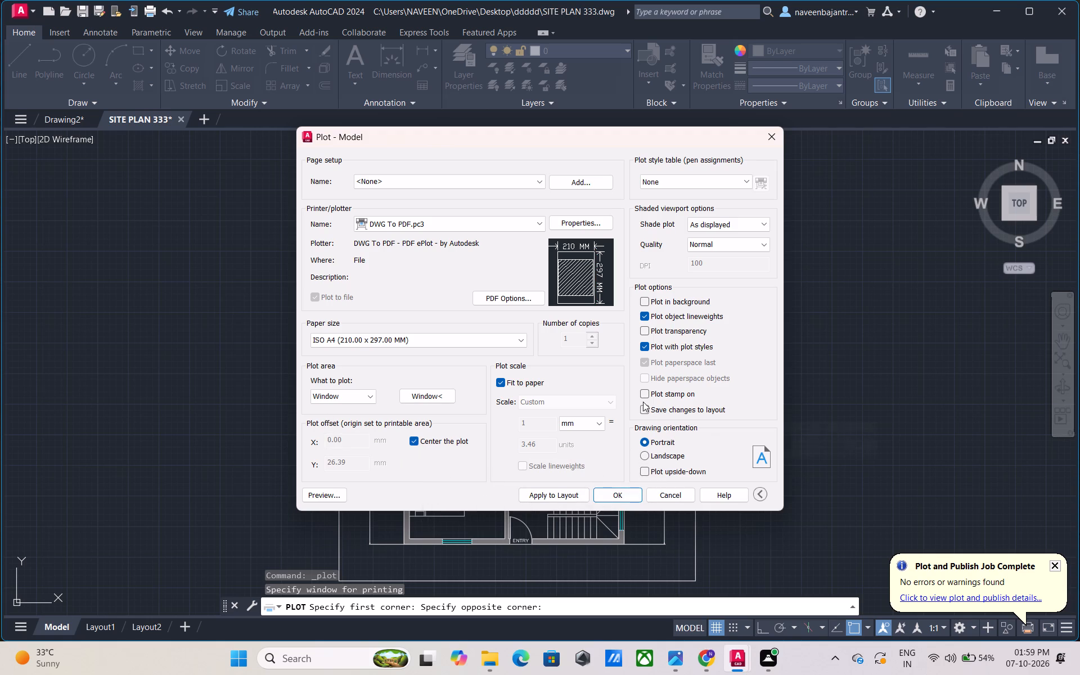
# Preview the plot of the bordered floor plan and return to the plot settings.
pyautogui.click(332, 492)
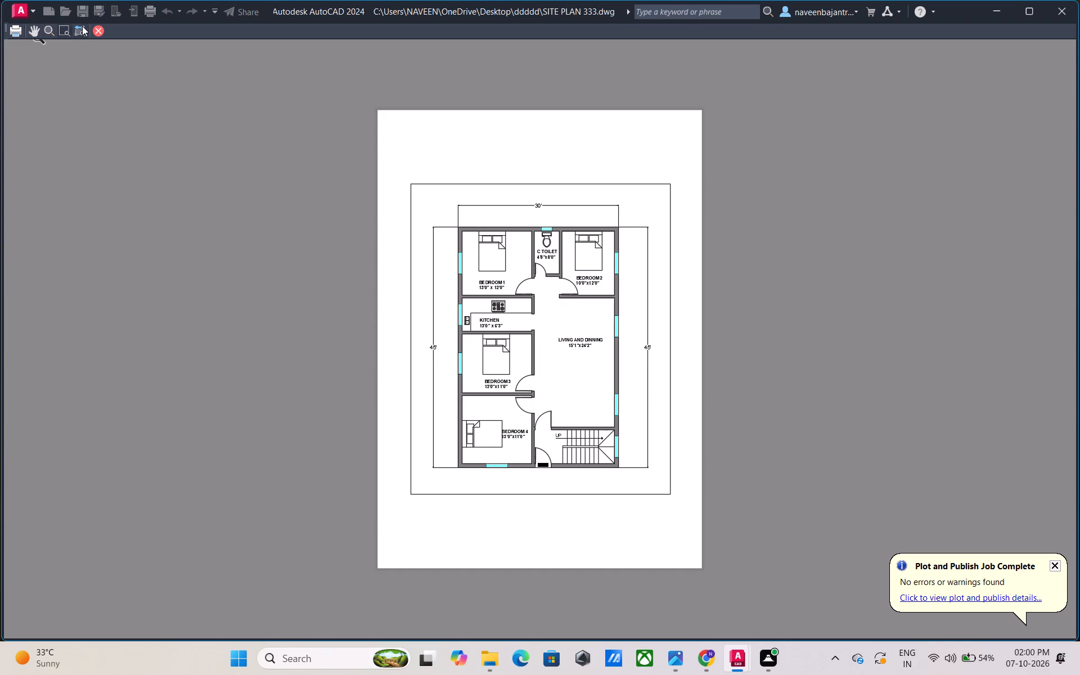
pyautogui.click(98, 25)
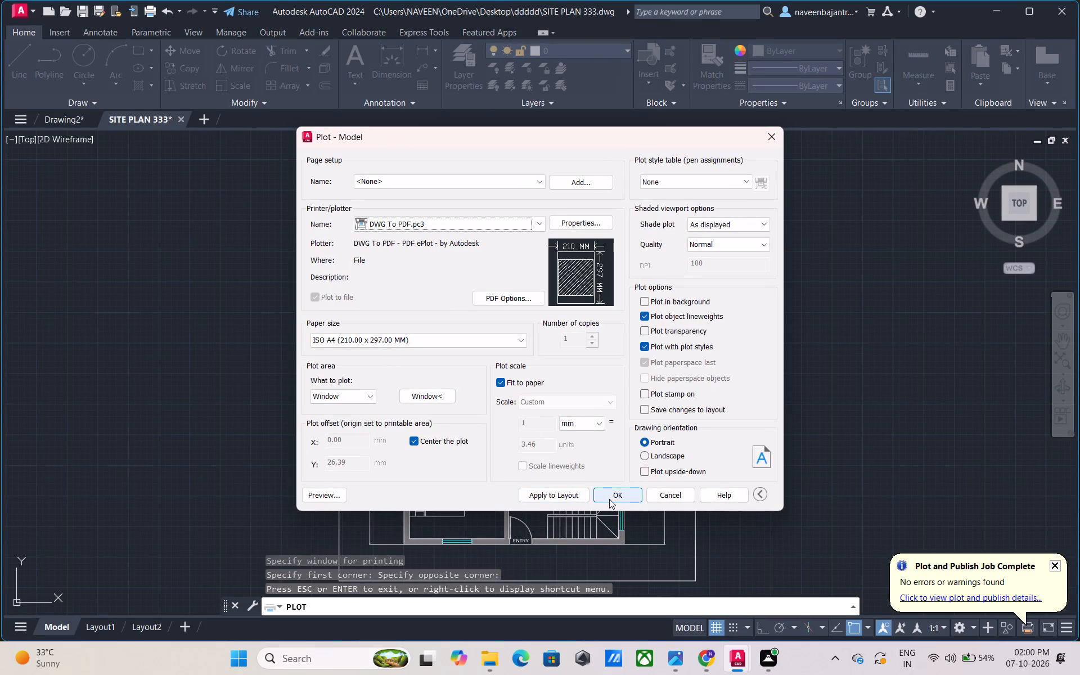
# Apply the plot settings to the layout and plot the plan to SITE PLAN 333-Model.pdf in the ddddd folder.
pyautogui.click(562, 497)
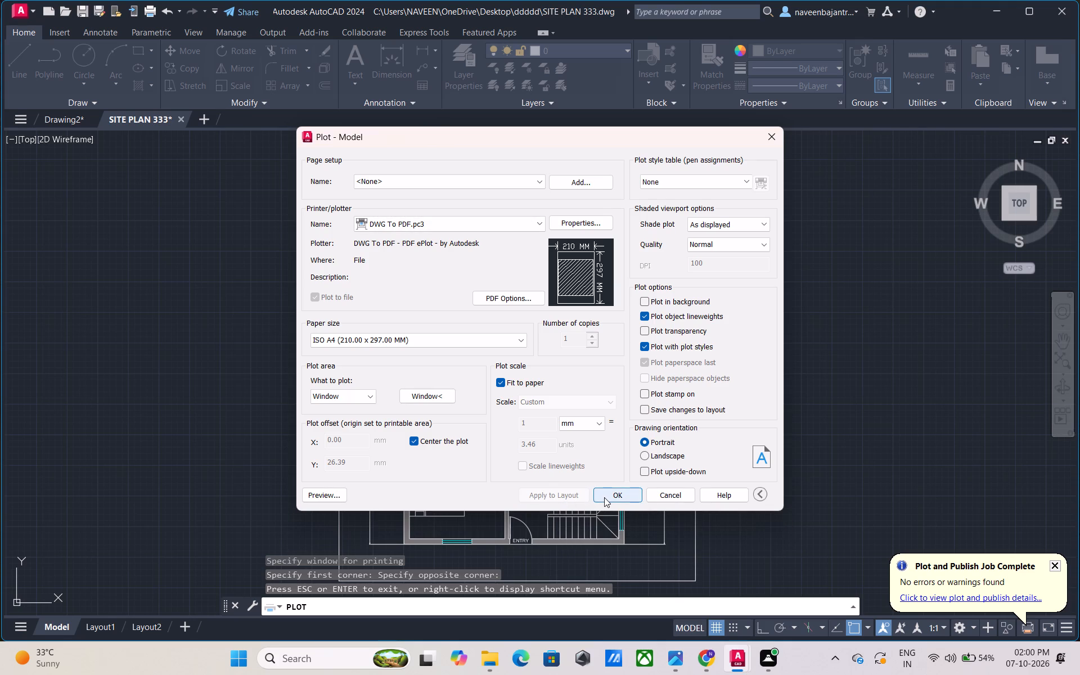
pyautogui.click(605, 497)
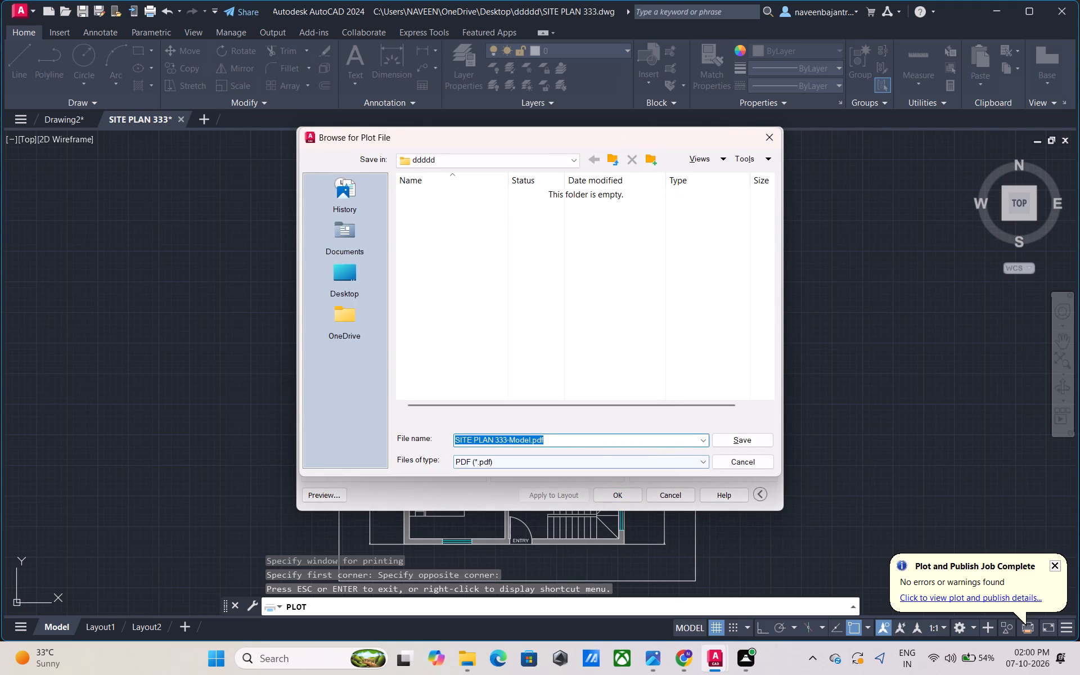
pyautogui.click(566, 442)
pyautogui.click(726, 445)
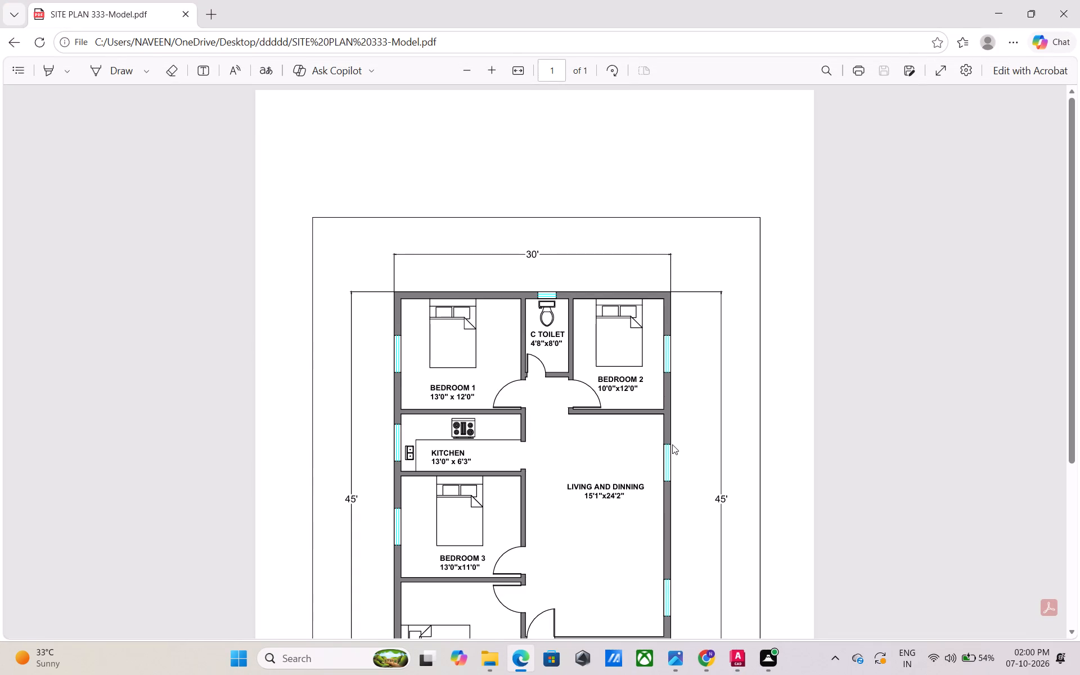
# Look over the plotted floor plan PDF in the browser and close it.
pyautogui.scroll(-2, 672, 444)
pyautogui.scroll(1, 672, 447)
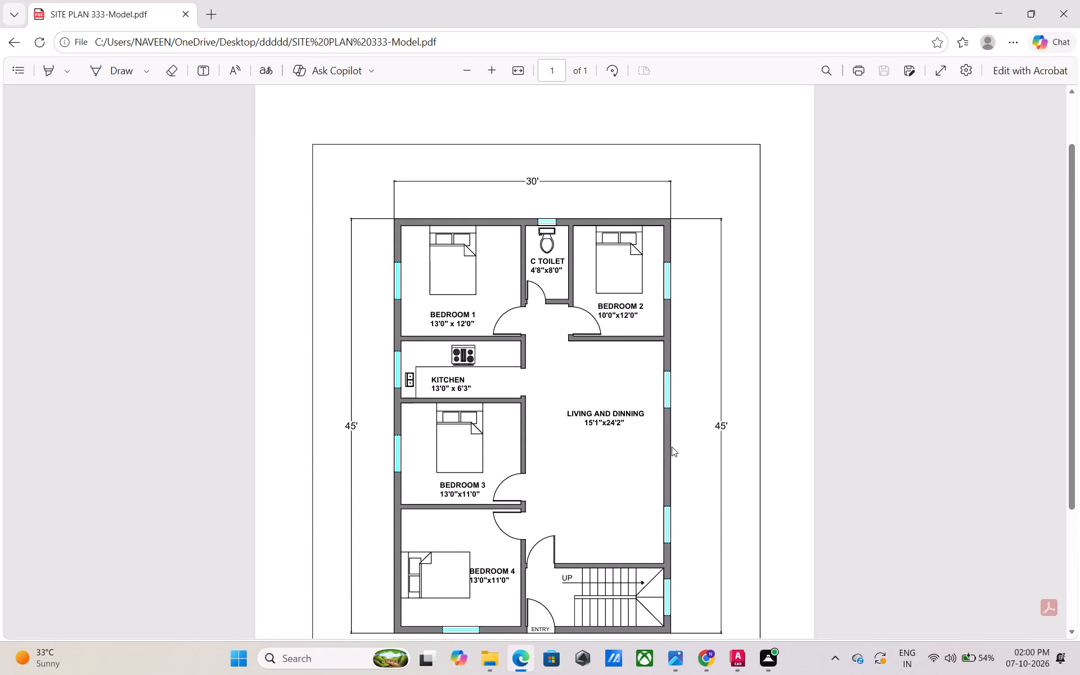
pyautogui.click(1058, 3)
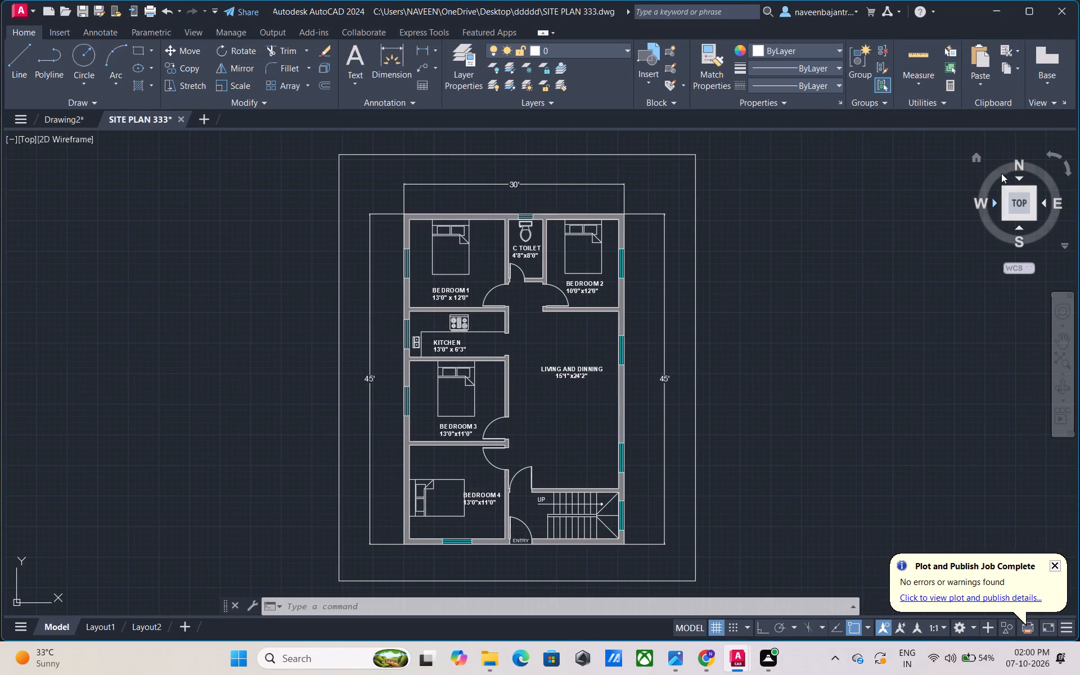